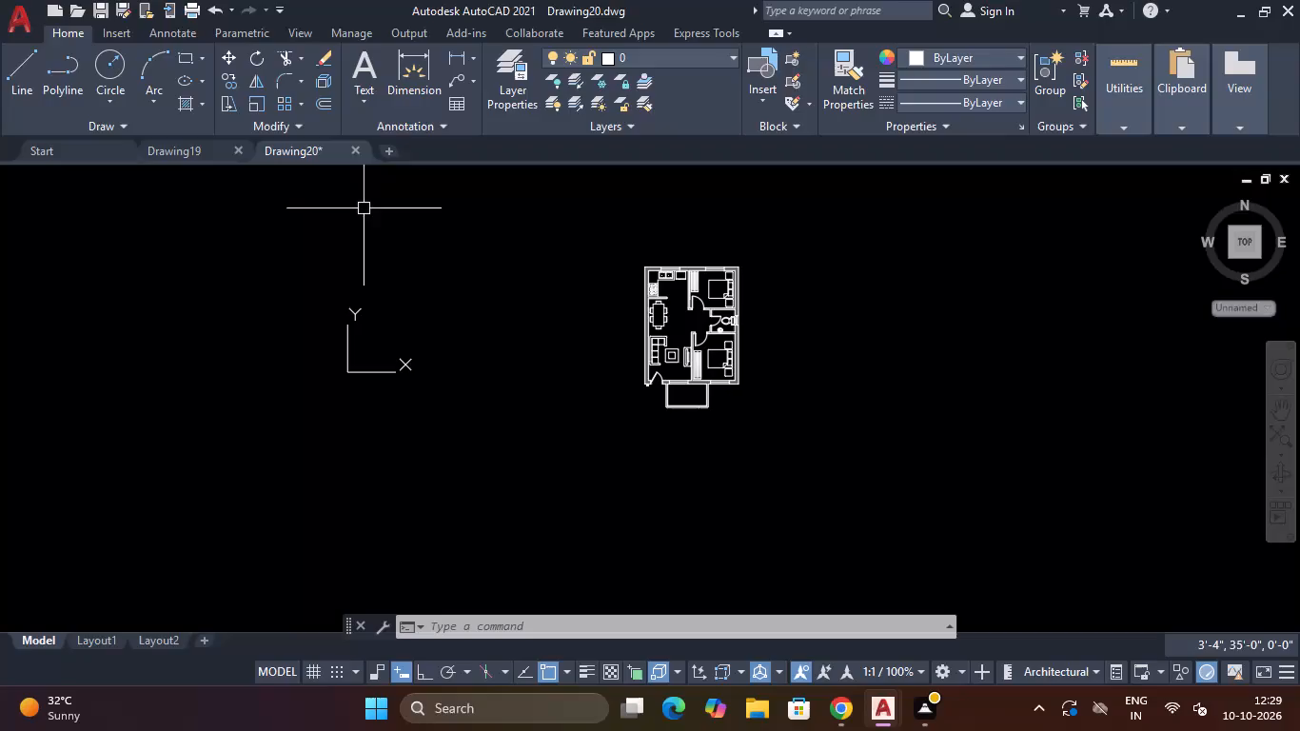
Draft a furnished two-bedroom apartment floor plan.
Create a new blank drawing with its grid display turned off.
left_click(387, 142)
left_click(387, 150)
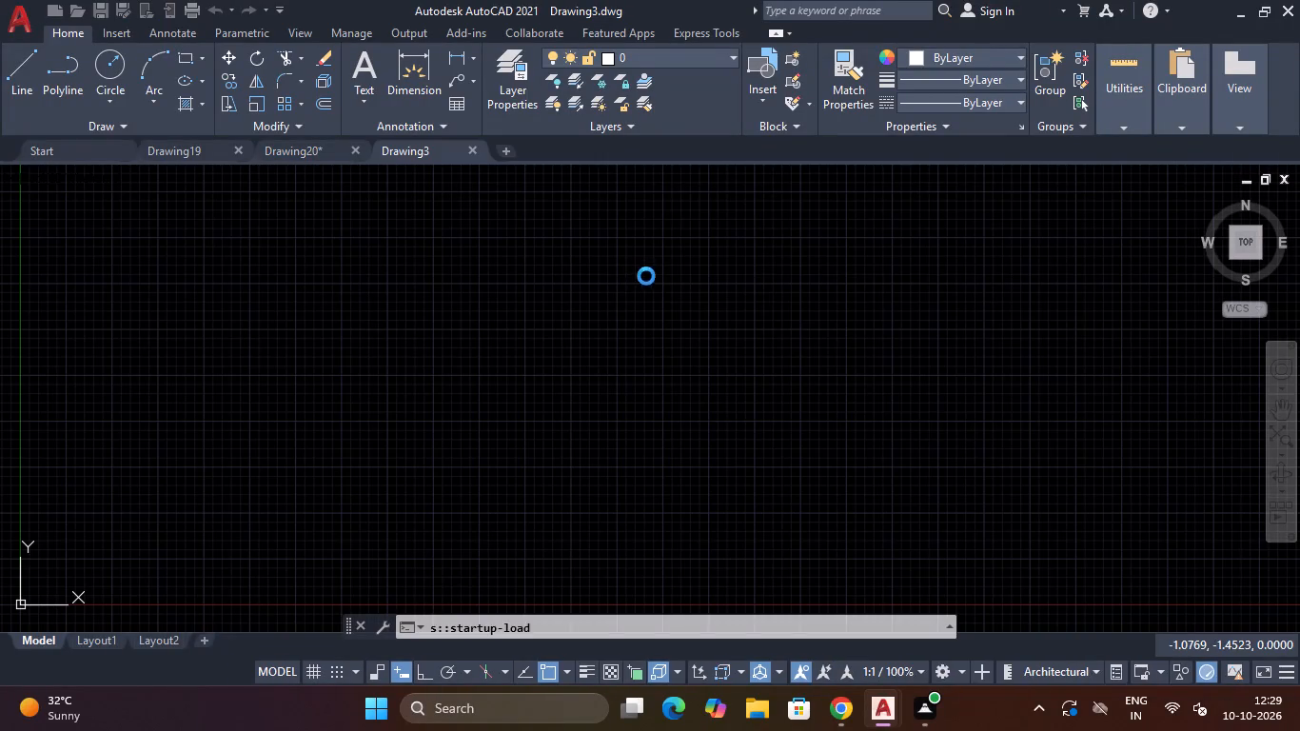
key("F7")
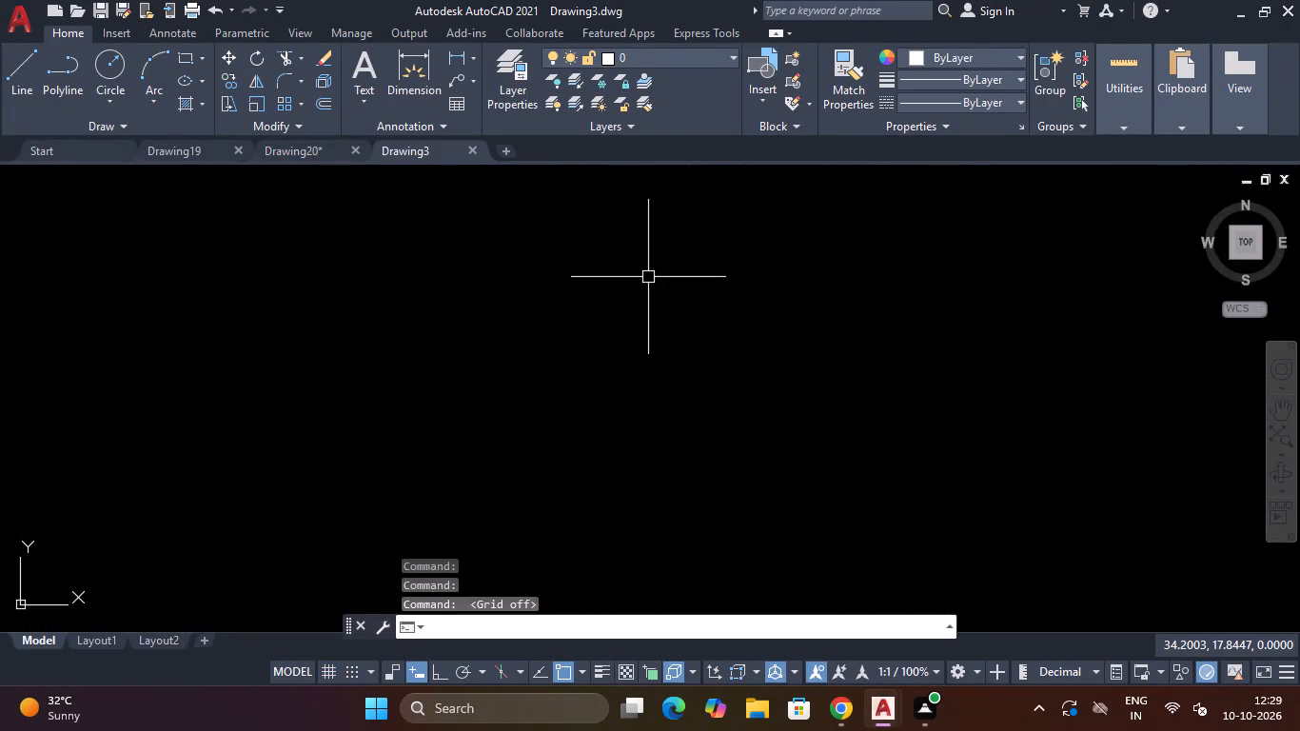
Set the drawing units to Architectural length with 0'-0" precision.
type("UN")
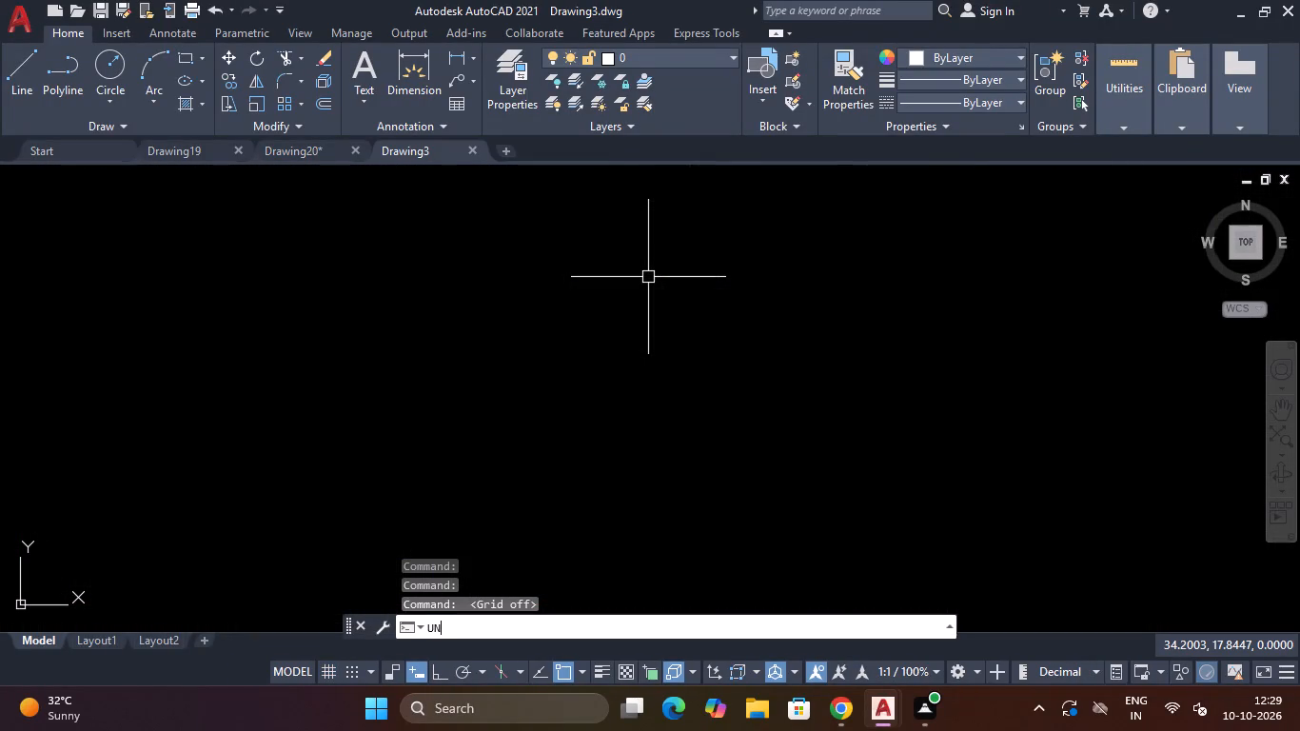
key("space")
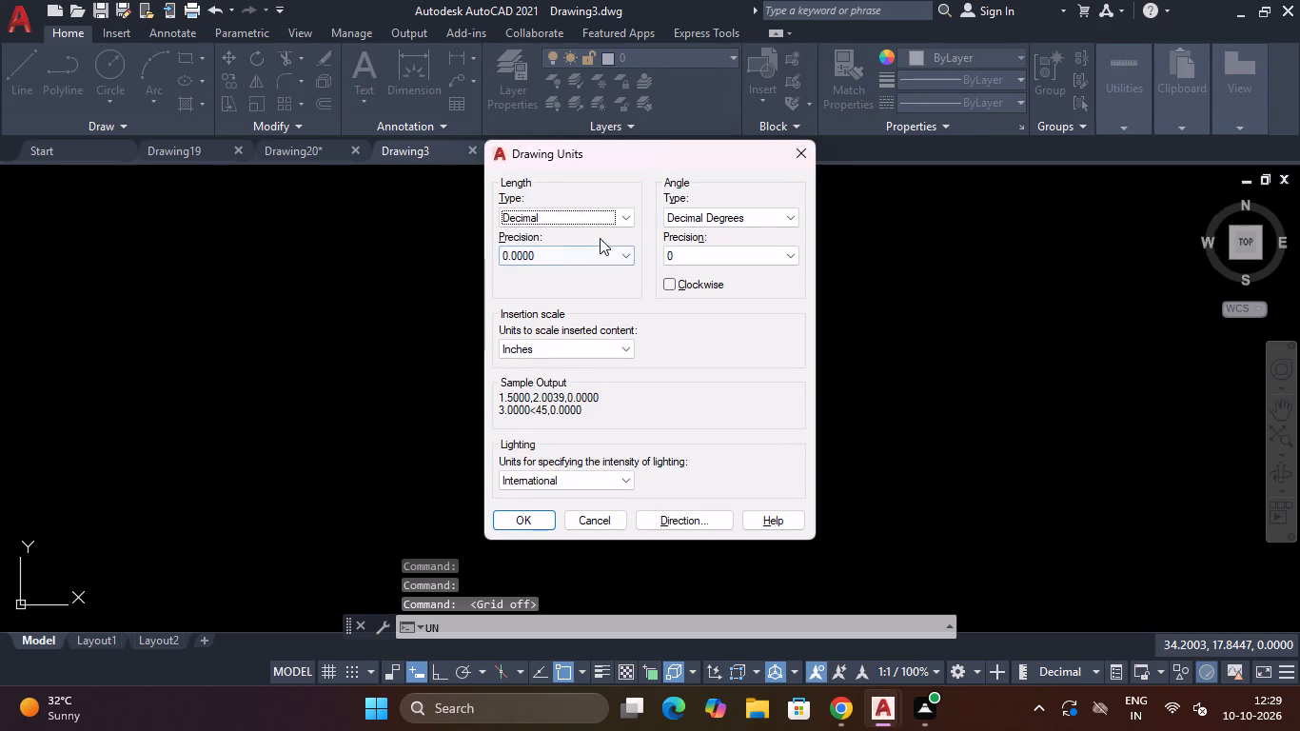
left_click(603, 227)
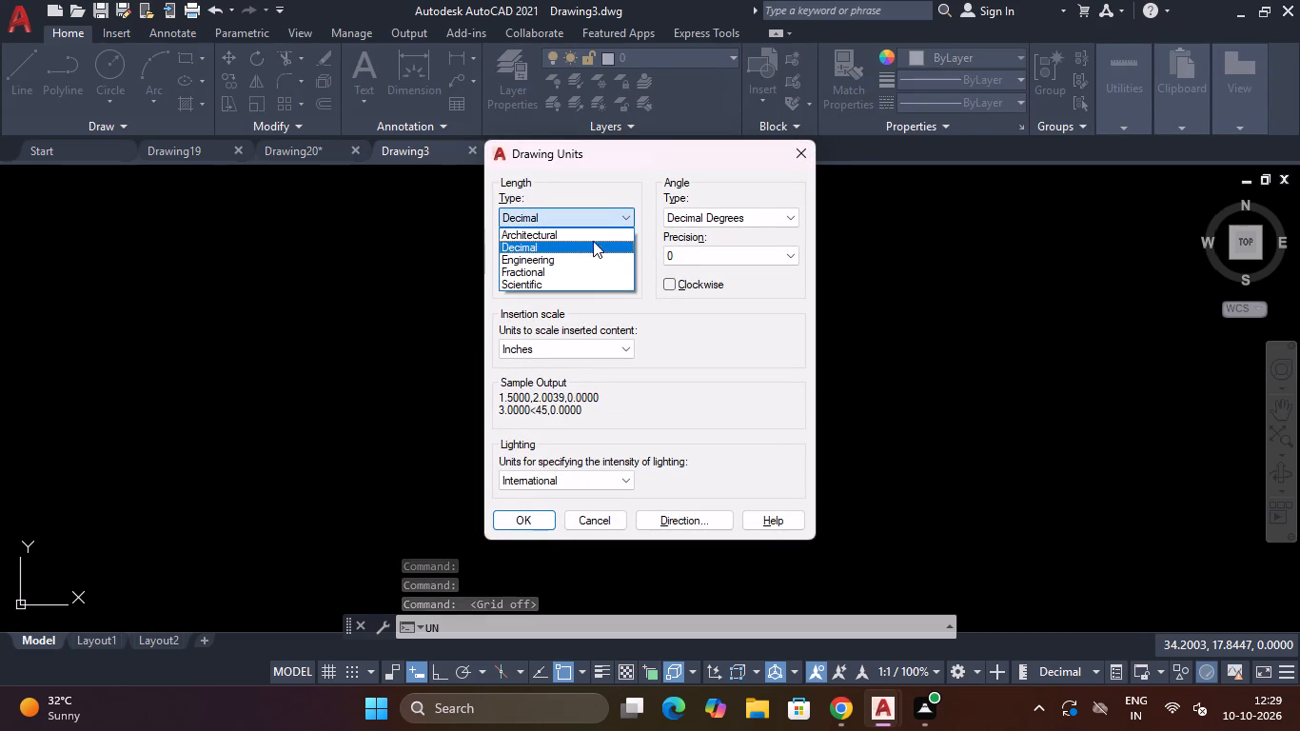
left_click(593, 235)
left_click(592, 252)
left_click(585, 273)
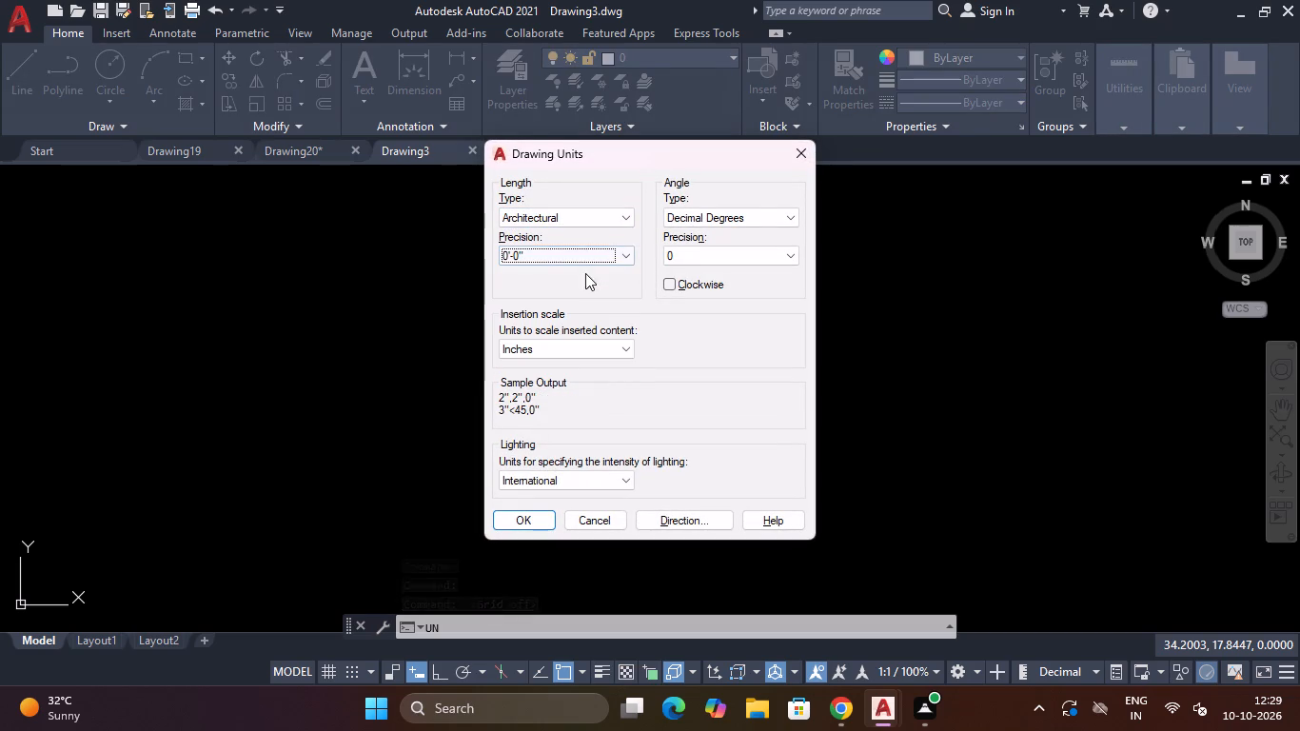
left_click(522, 522)
Modify the Standard dimension style's primary units to Architectural format with 0'-0" precision.
key("d")
key("space")
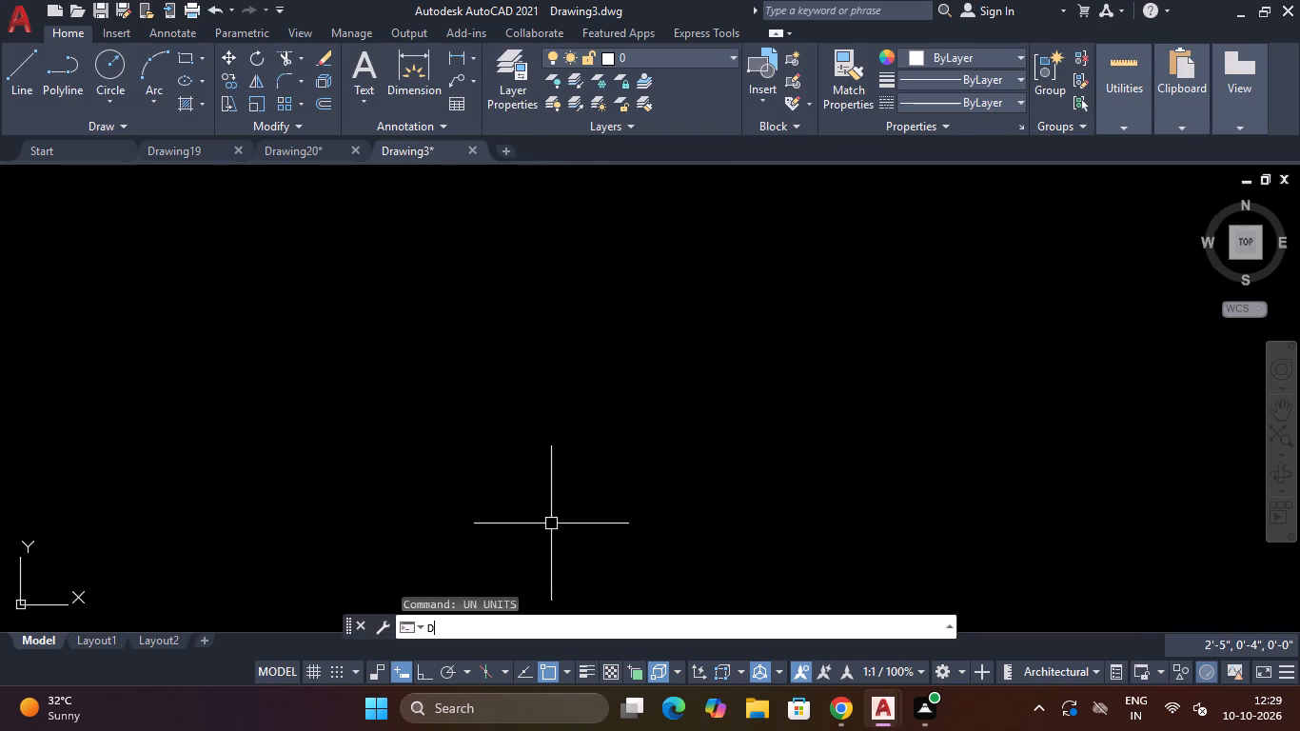
left_click(837, 312)
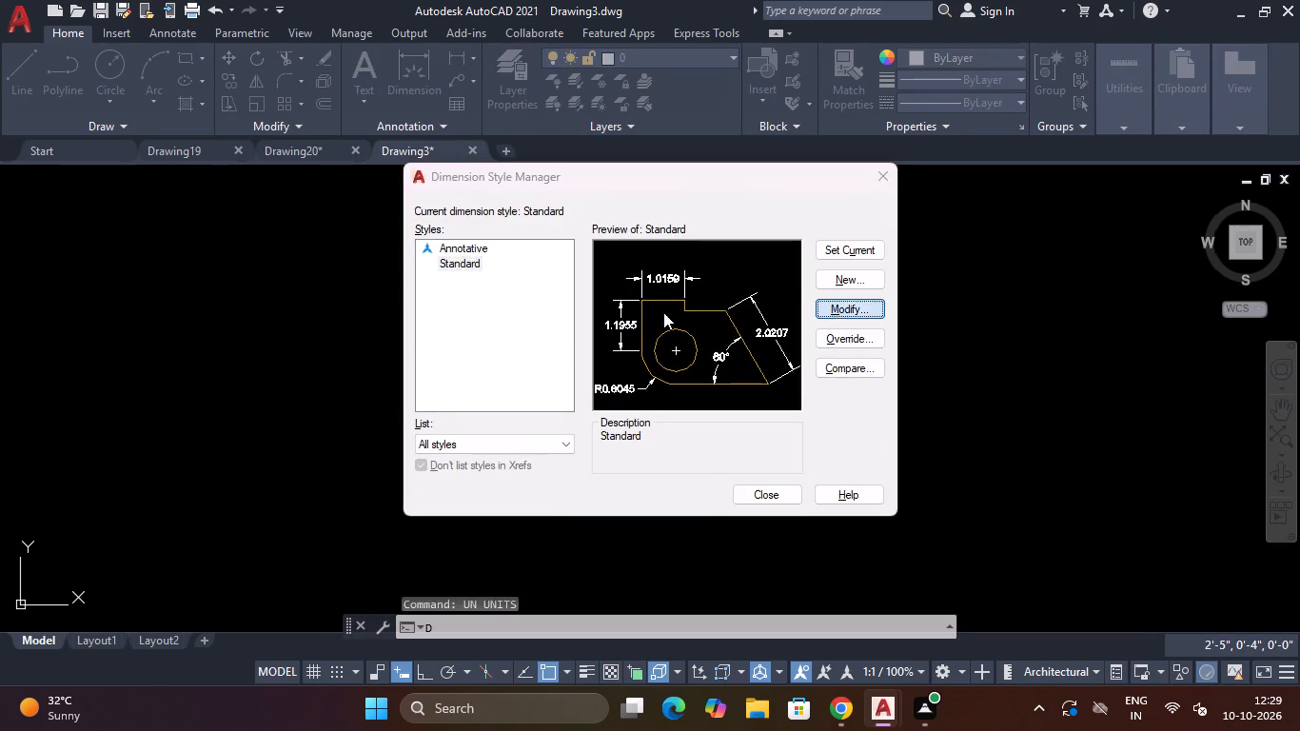
left_click(569, 172)
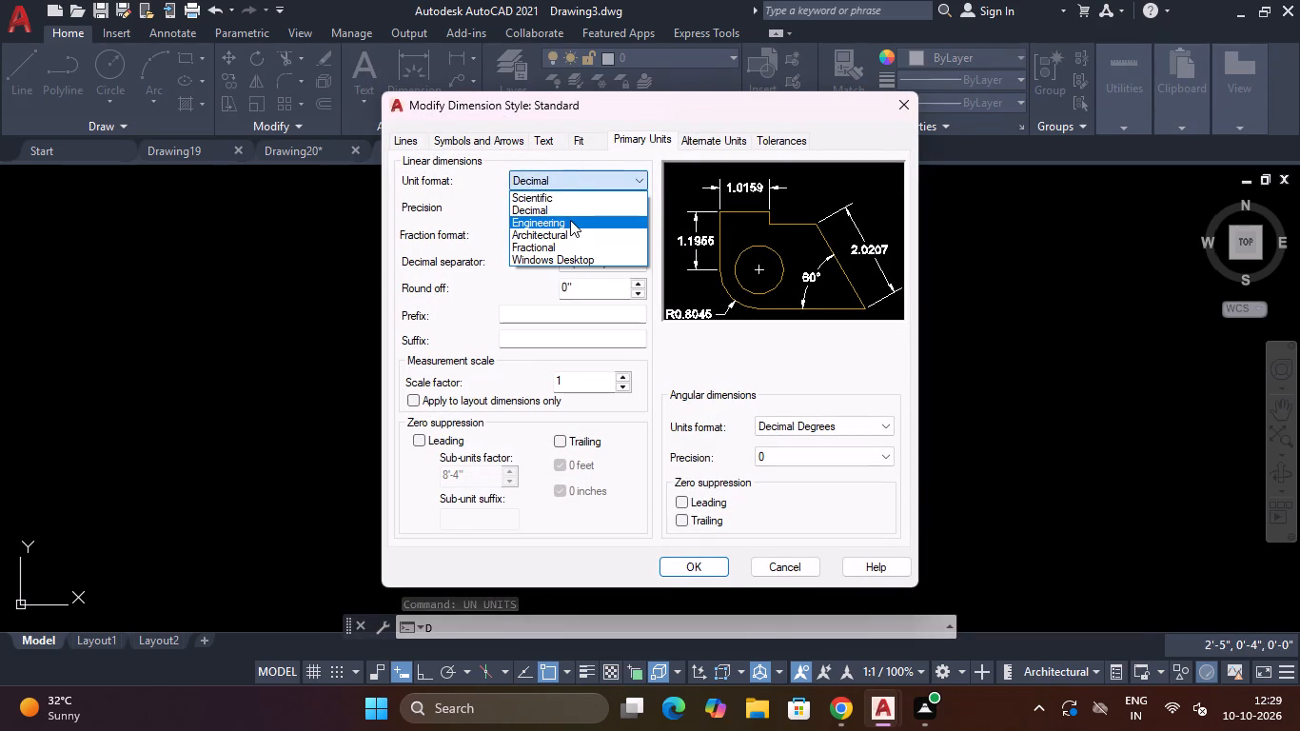
left_click(569, 231)
left_click(582, 206)
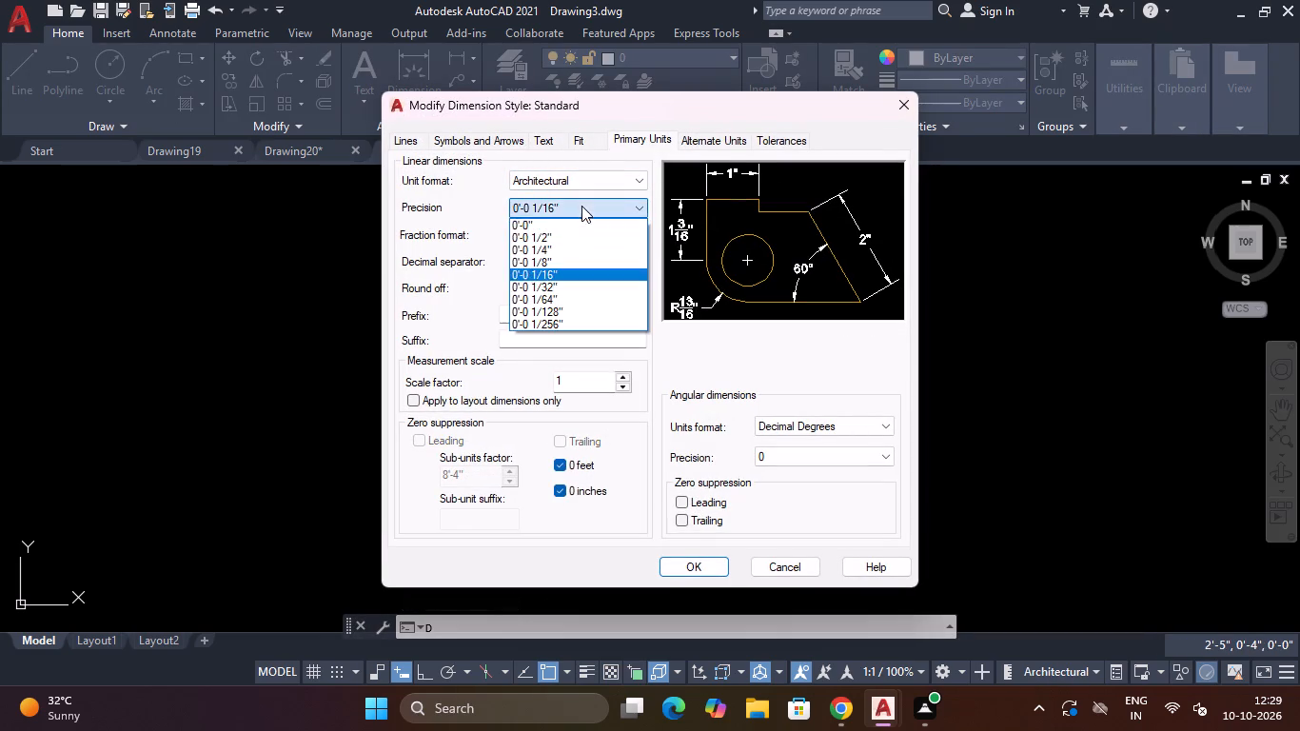
left_click(574, 226)
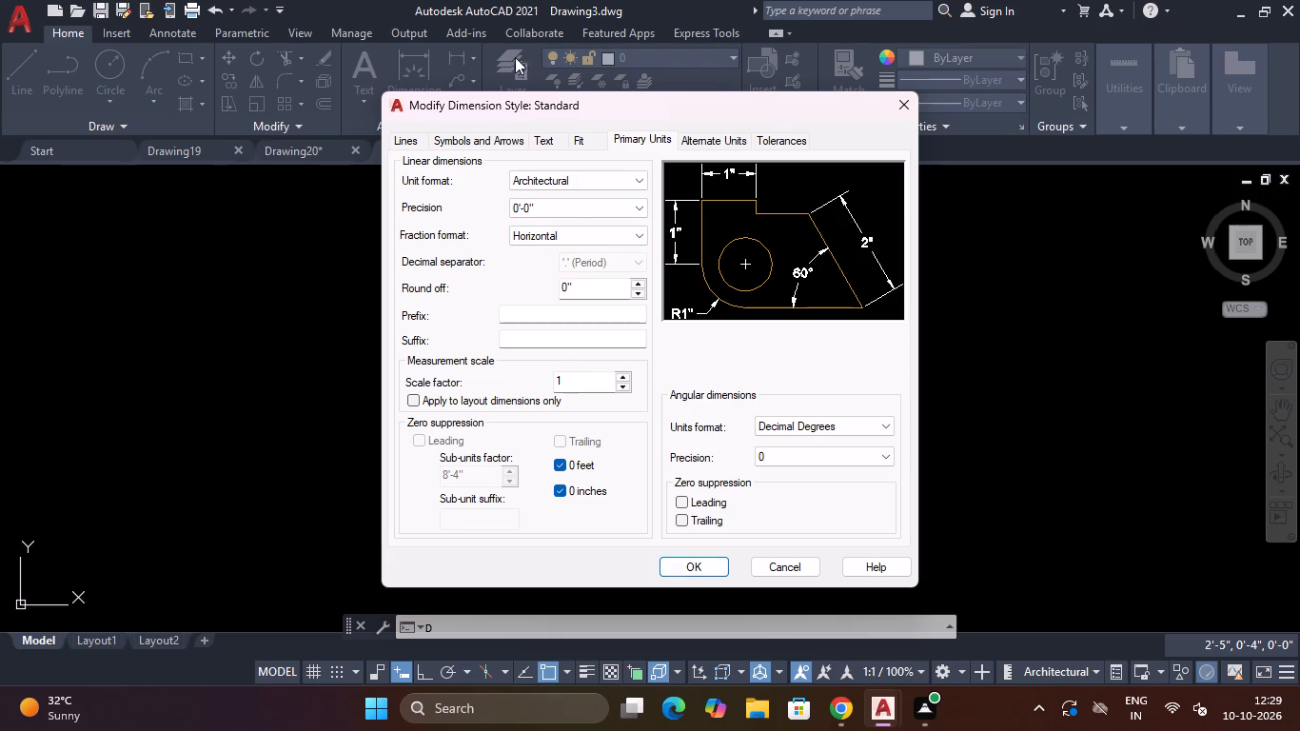
Set the Standard dimension style's text height to 6".
left_click(584, 149)
left_click(557, 139)
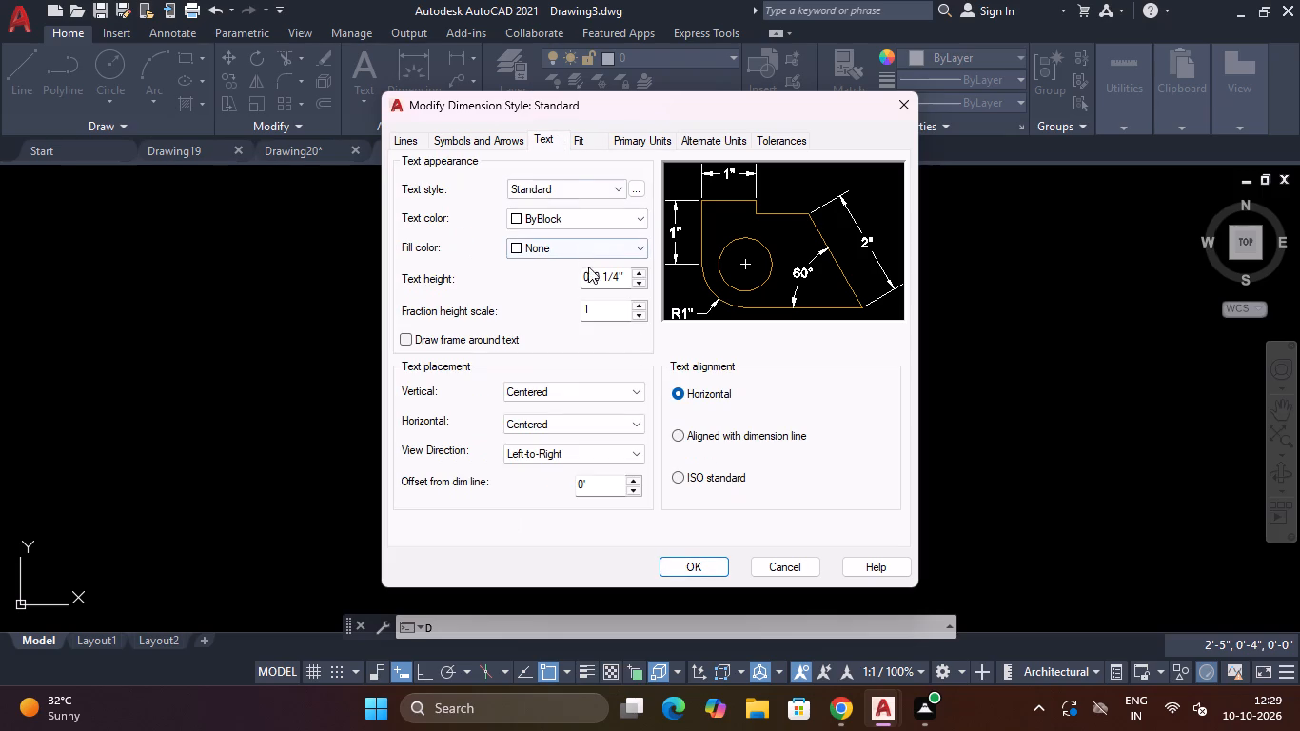
left_click_drag(625, 274, 533, 295)
key("BackSpace")
key("8")
key("BackSpace")
key("6")
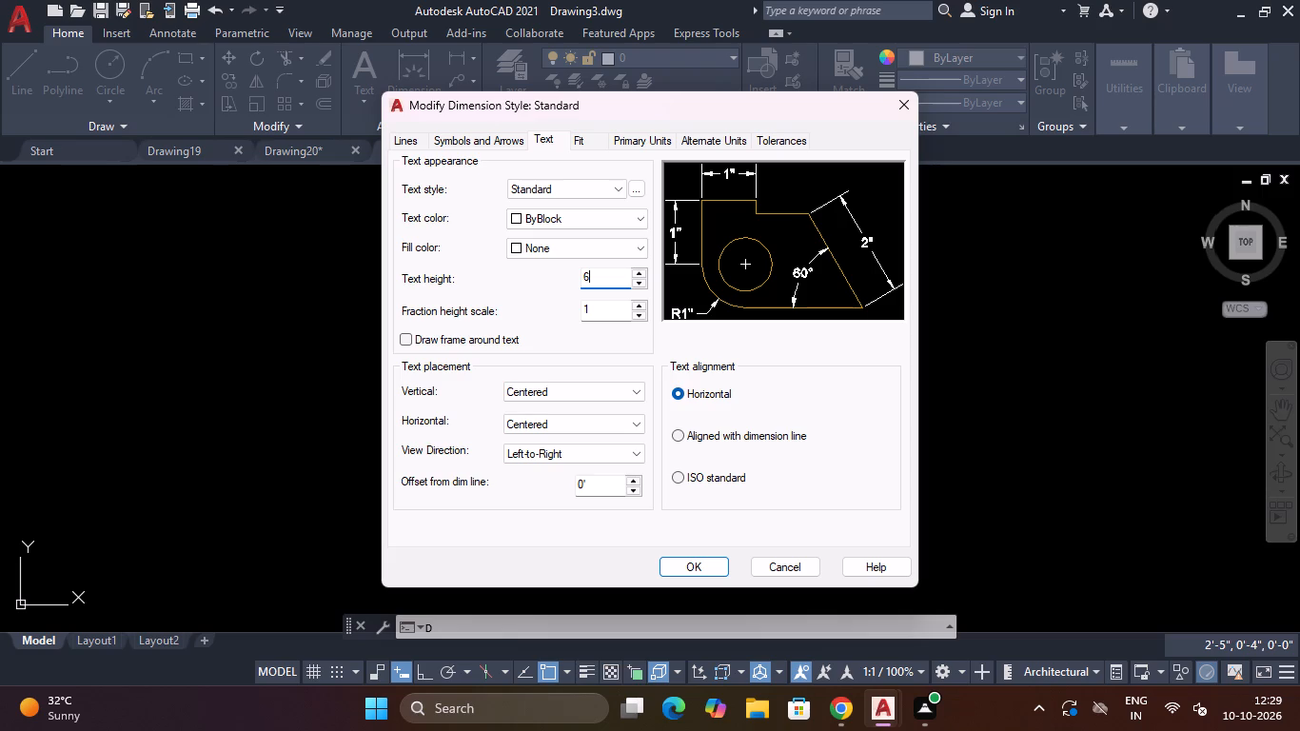
key("shift+quotedbl")
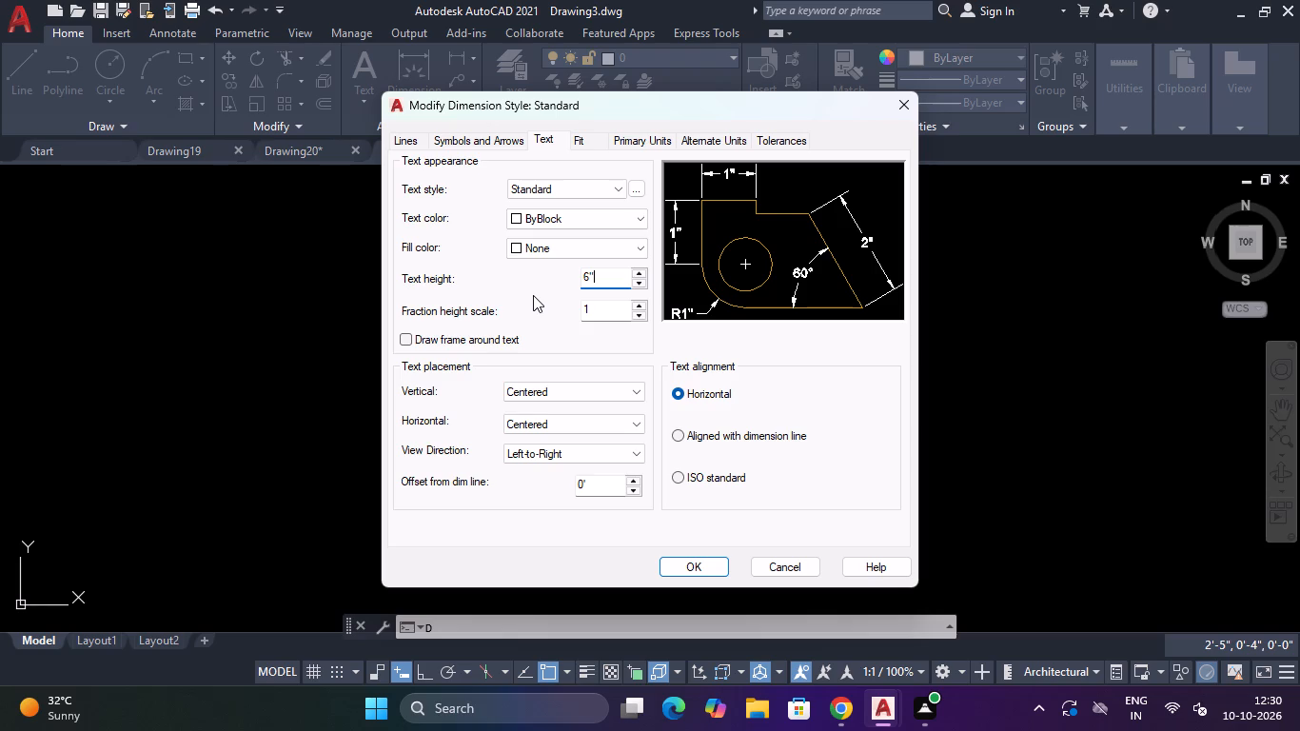
key("Return")
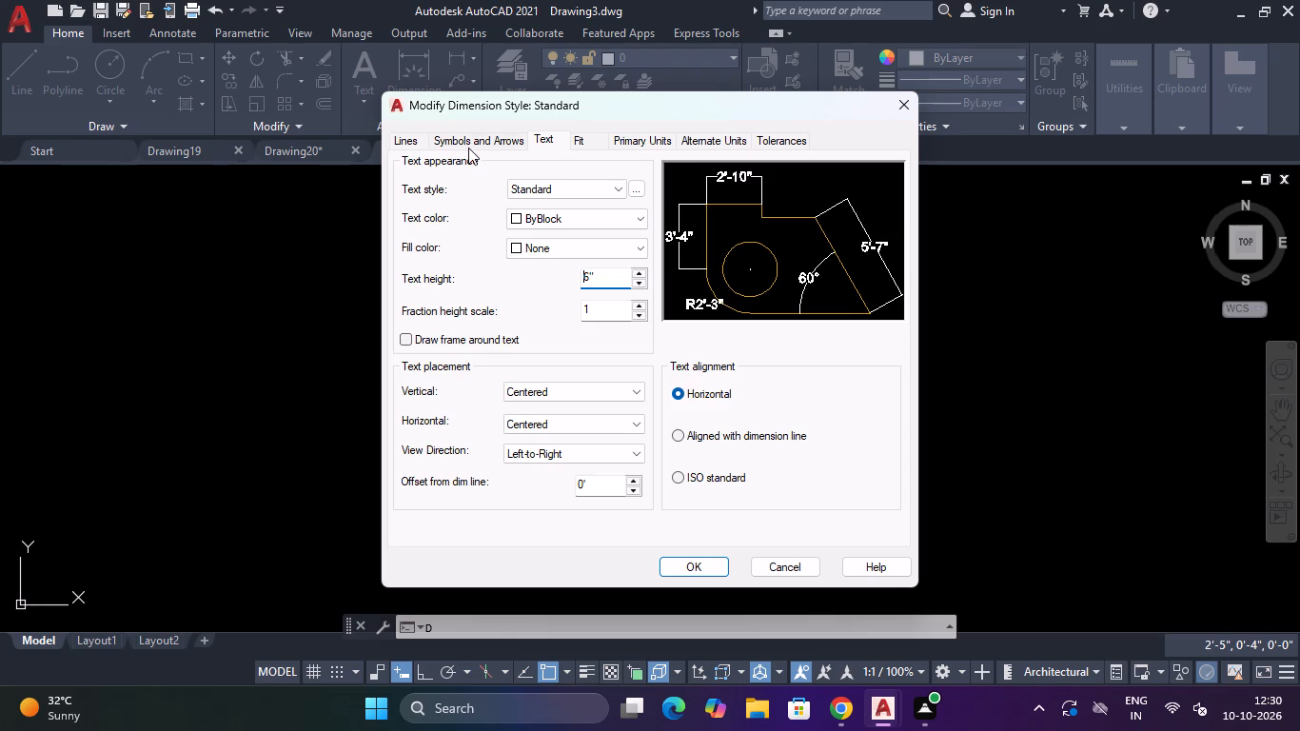
Set the dimension style's arrow size to 6", then save the style changes and leave the style manager.
left_click(478, 148)
left_click_drag(447, 335, 378, 326)
key("BackSpace")
key("Right")
key("Right")
key("Right")
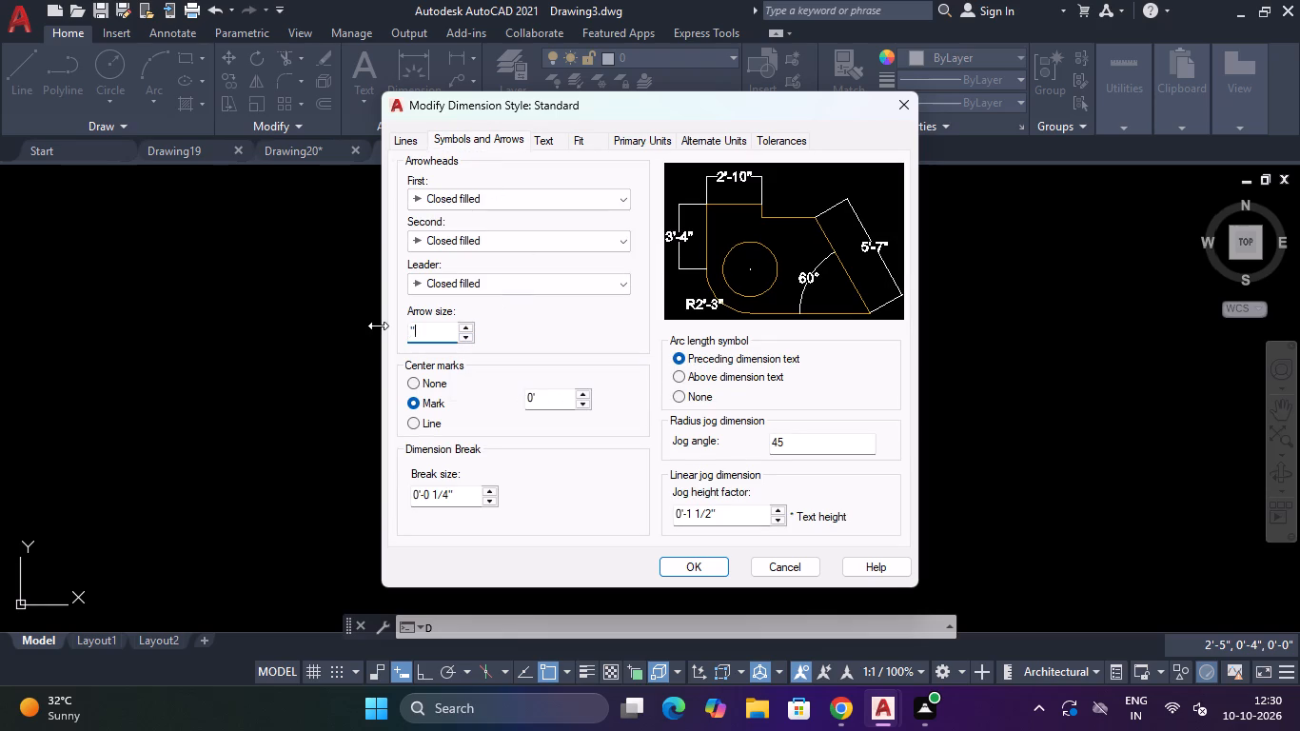
key("BackSpace")
type("6\"")
key("Return")
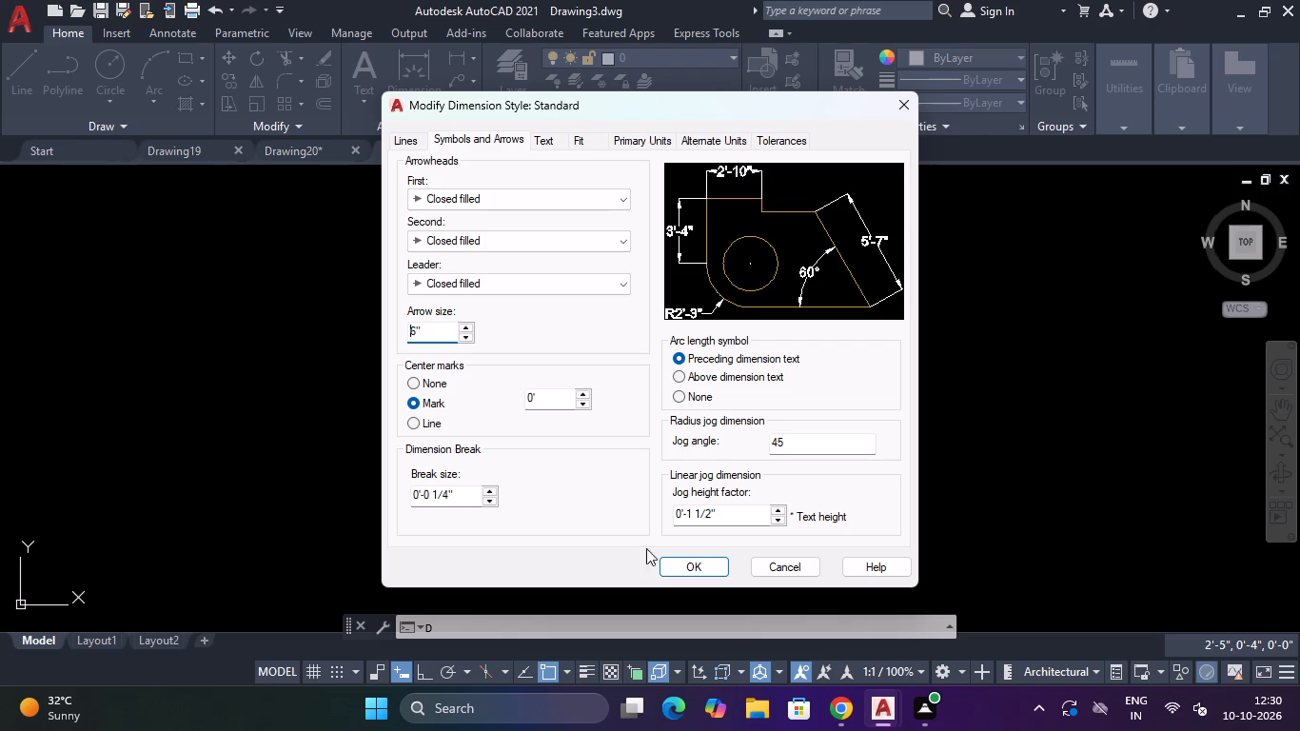
left_click(708, 569)
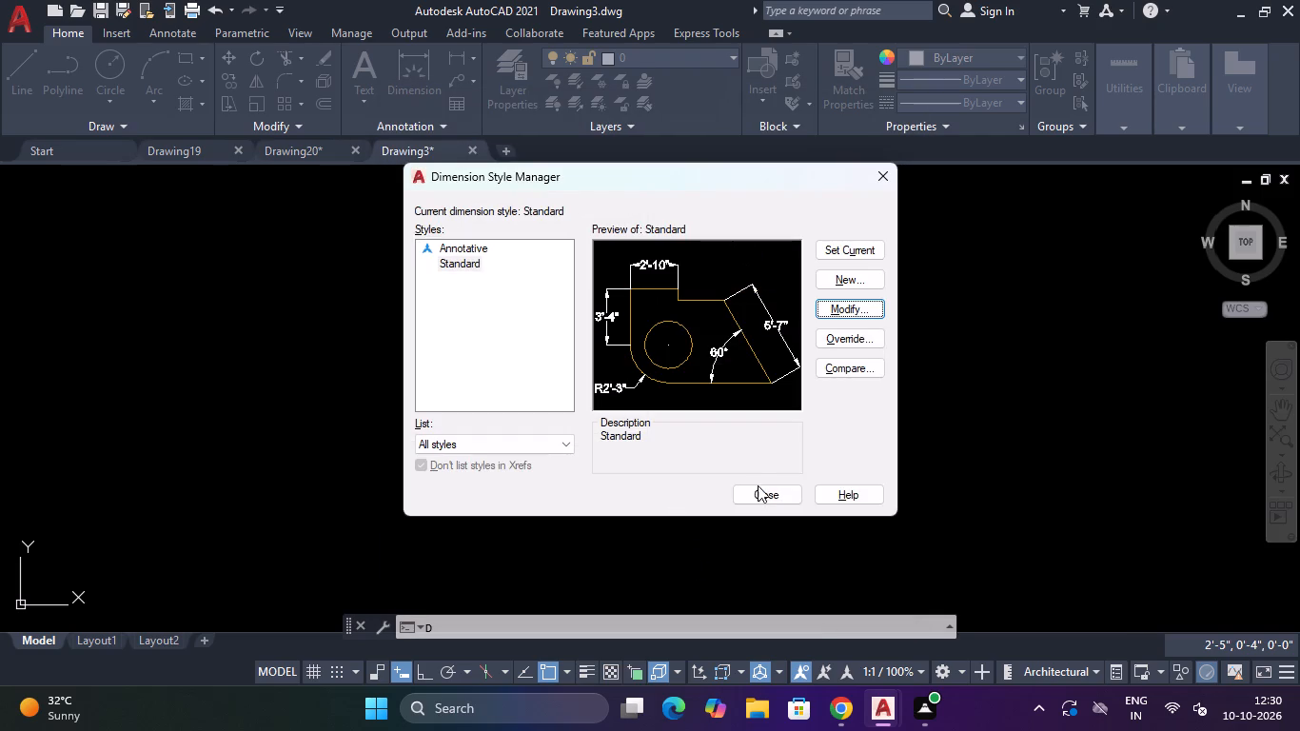
left_click(763, 497)
key("Escape")
key("Escape")
Draw a rectangle 20' wide and 30' high for the outer wall outline.
type("REC")
key("space")
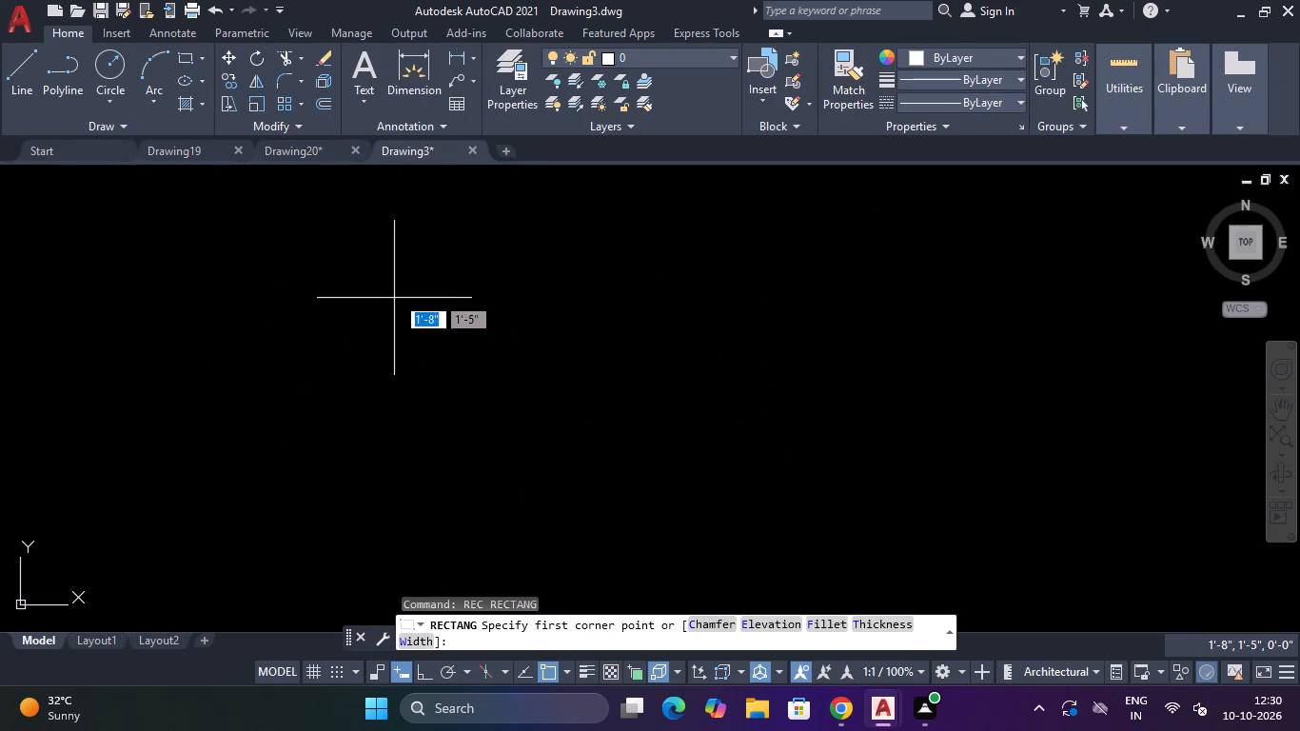
left_click(477, 250)
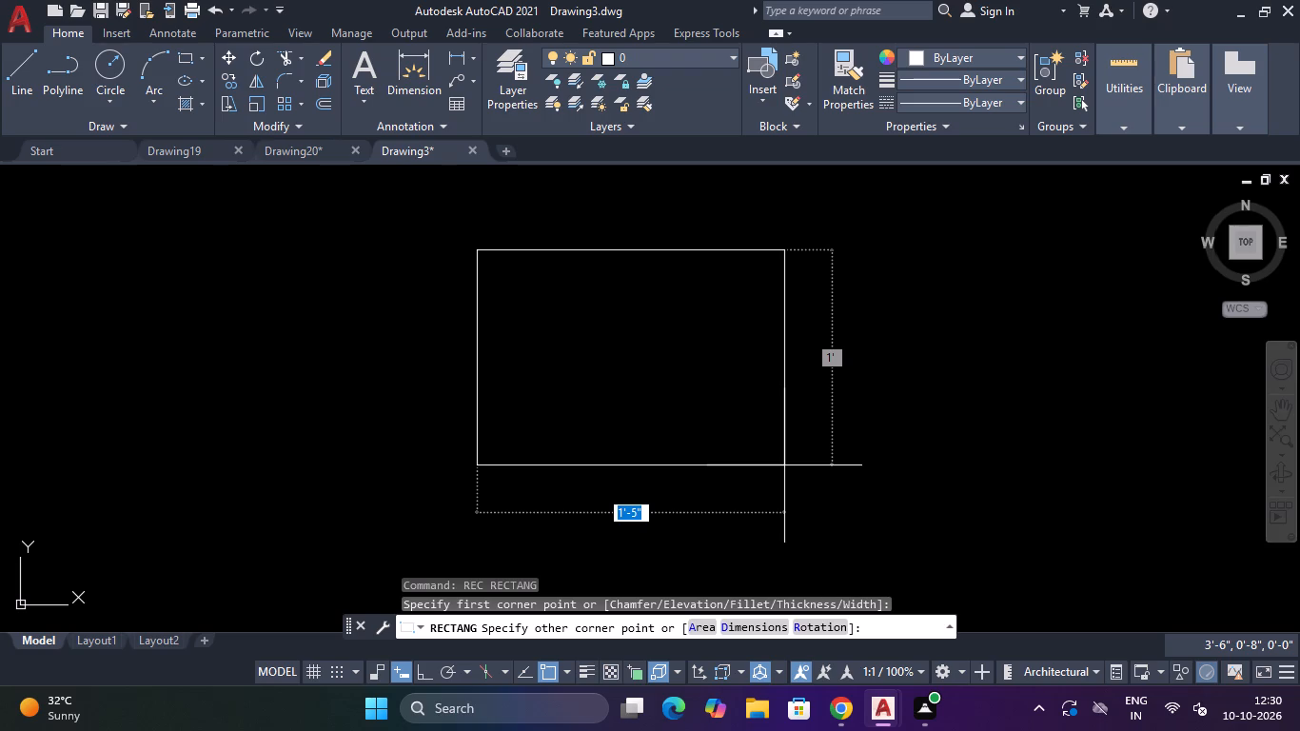
key("1")
key("BackSpace")
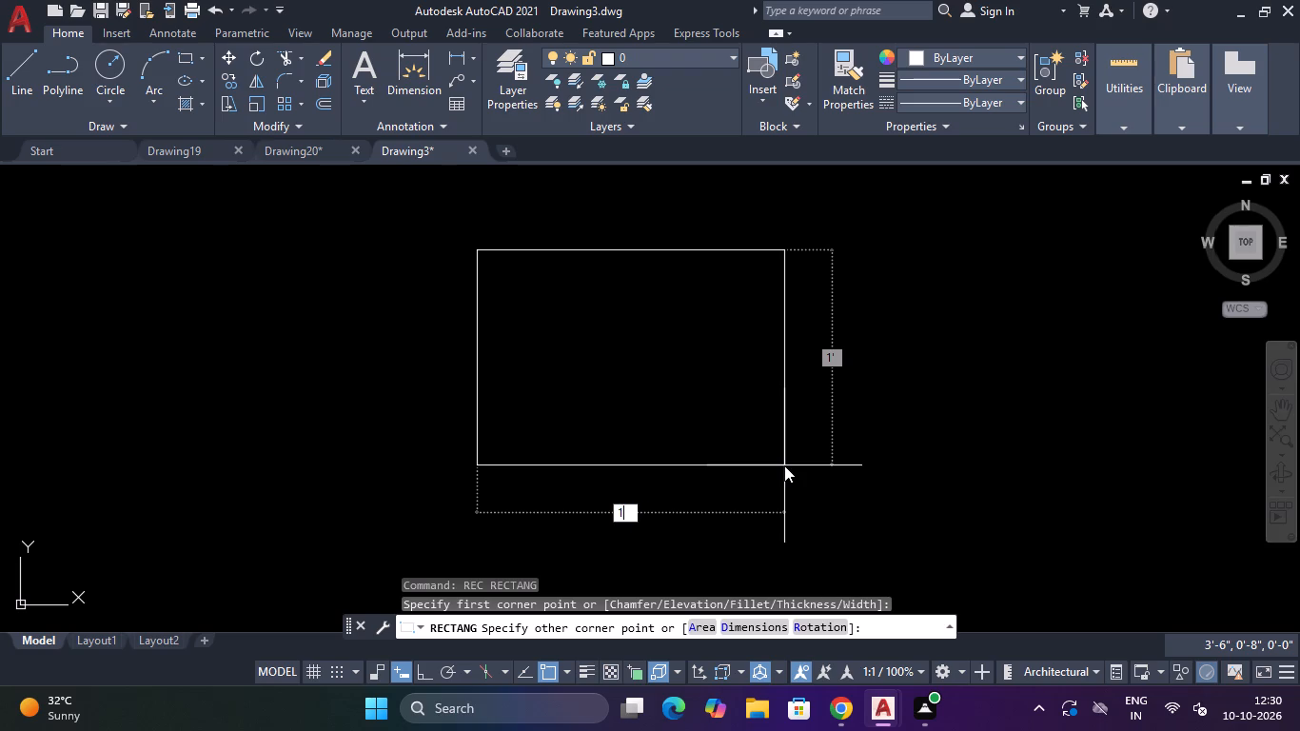
type("20'")
key("Tab")
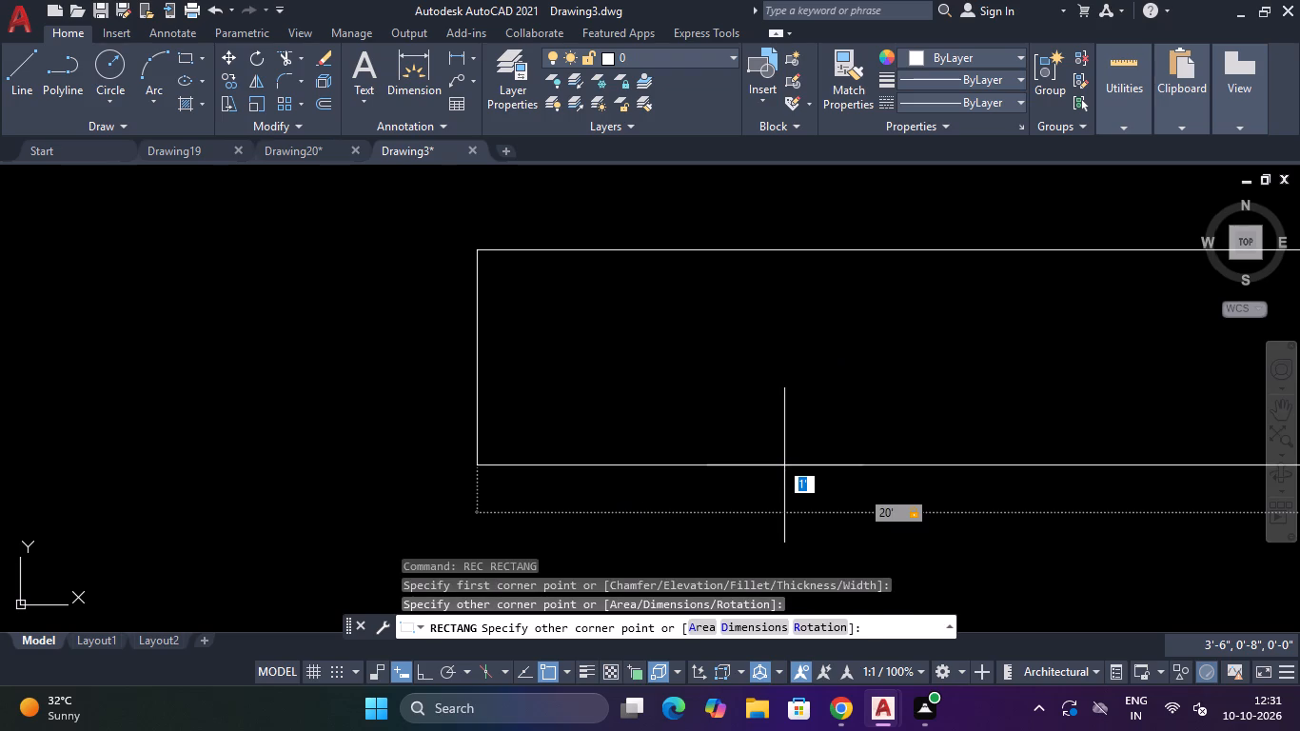
type("30")
key("apostrophe")
key("Return")
Move the UCS origin away from the rectangle to empty space far below and to the left of it.
scroll(789, 497, "down", 8)
scroll(886, 490, "down", 2)
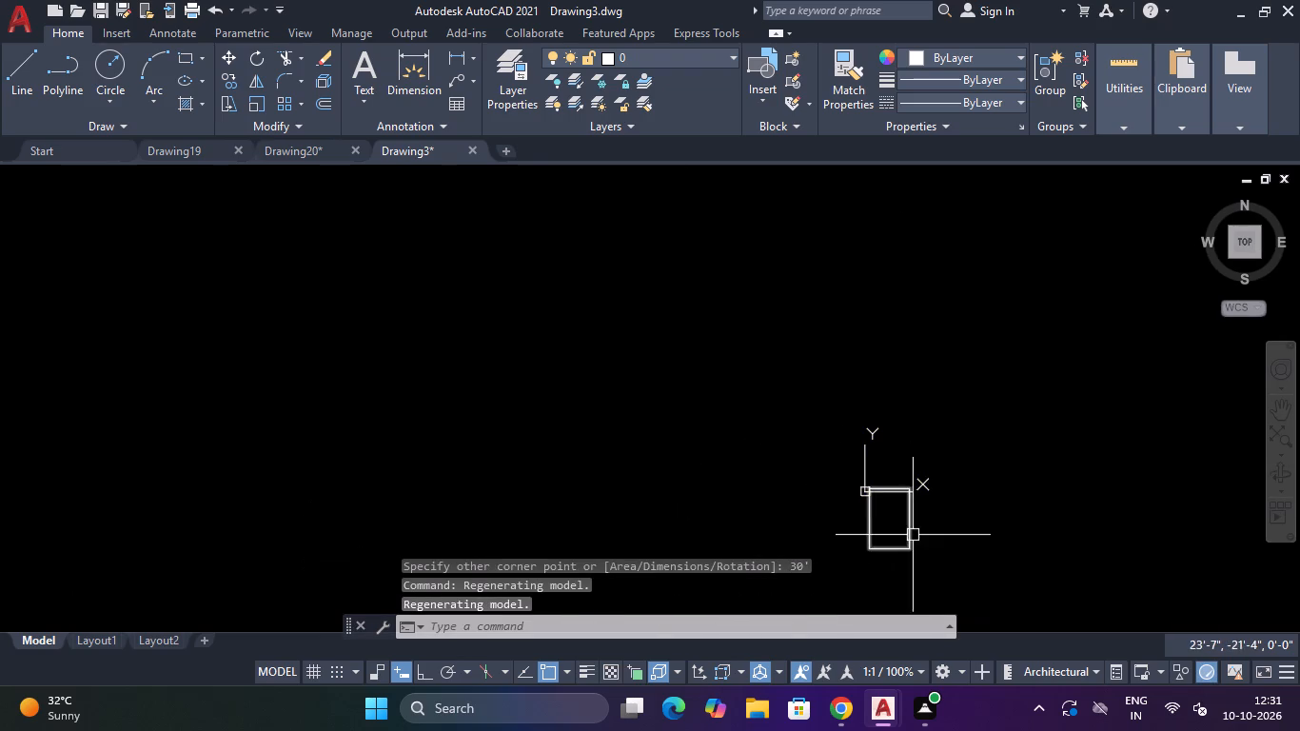
scroll(880, 537, "up", 5)
scroll(901, 421, "down", 2)
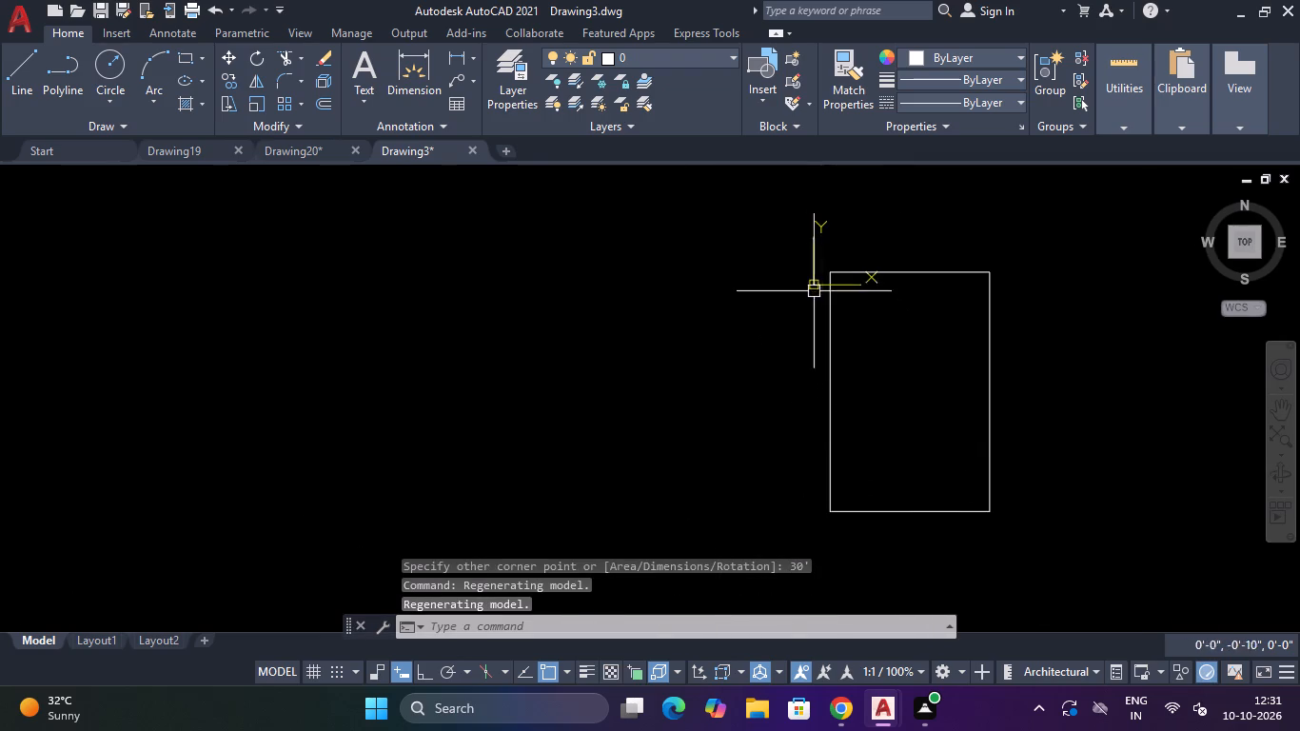
left_click(813, 284)
left_click(813, 284)
left_click(814, 284)
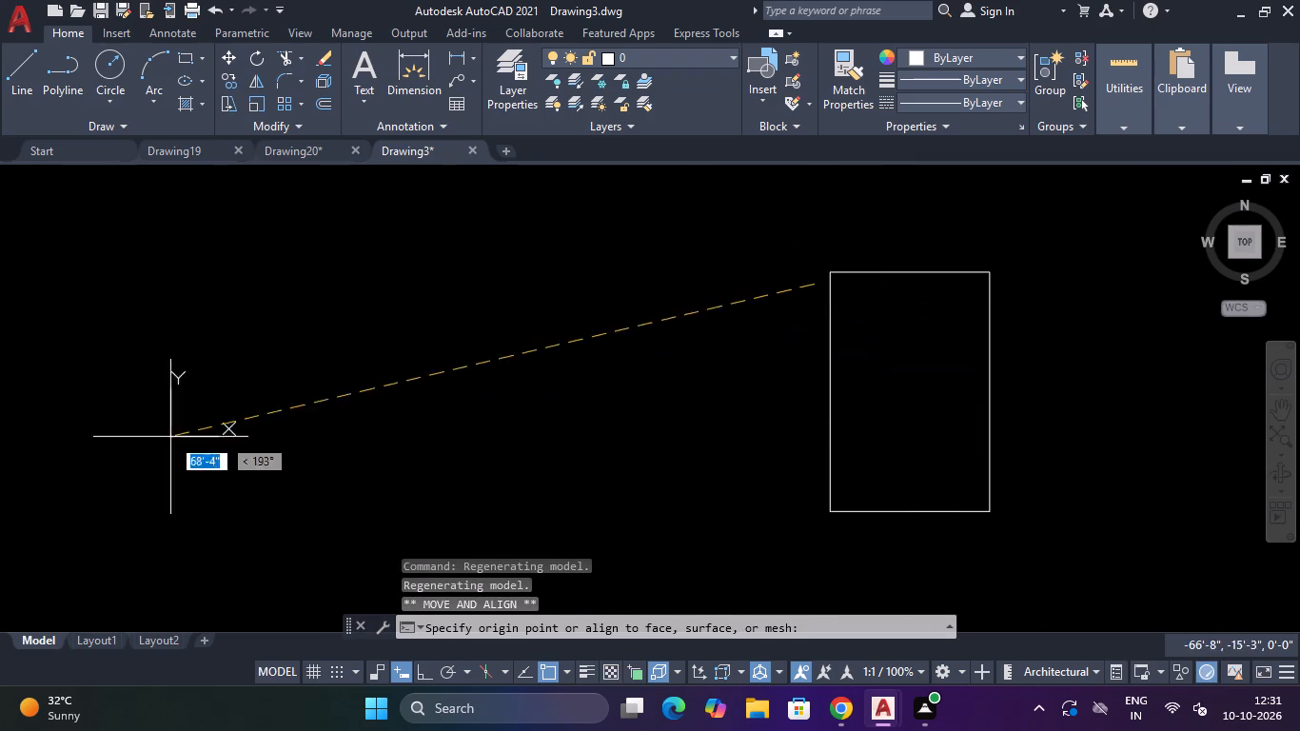
left_click(10, 599)
key("Escape")
key("Escape")
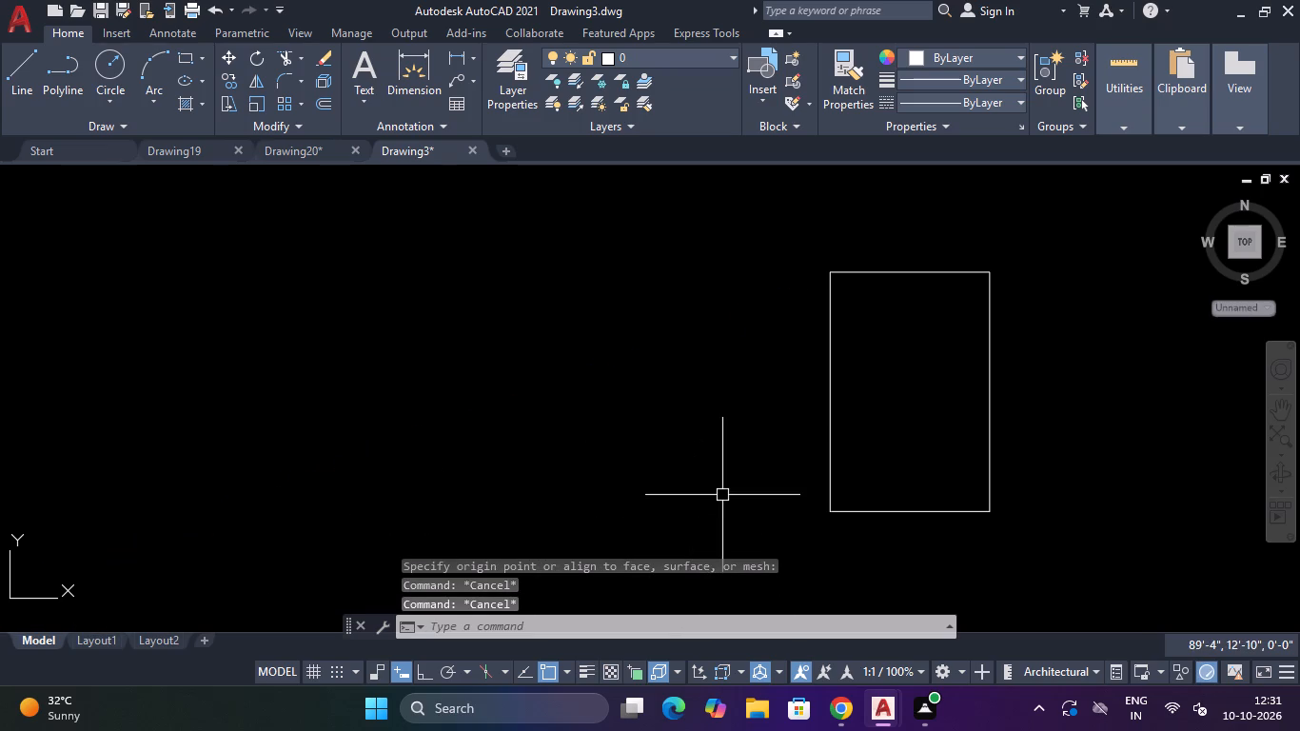
Offset the 20' by 30' rectangle inward by 9" to form the outer wall thickness.
type("O")
key("space")
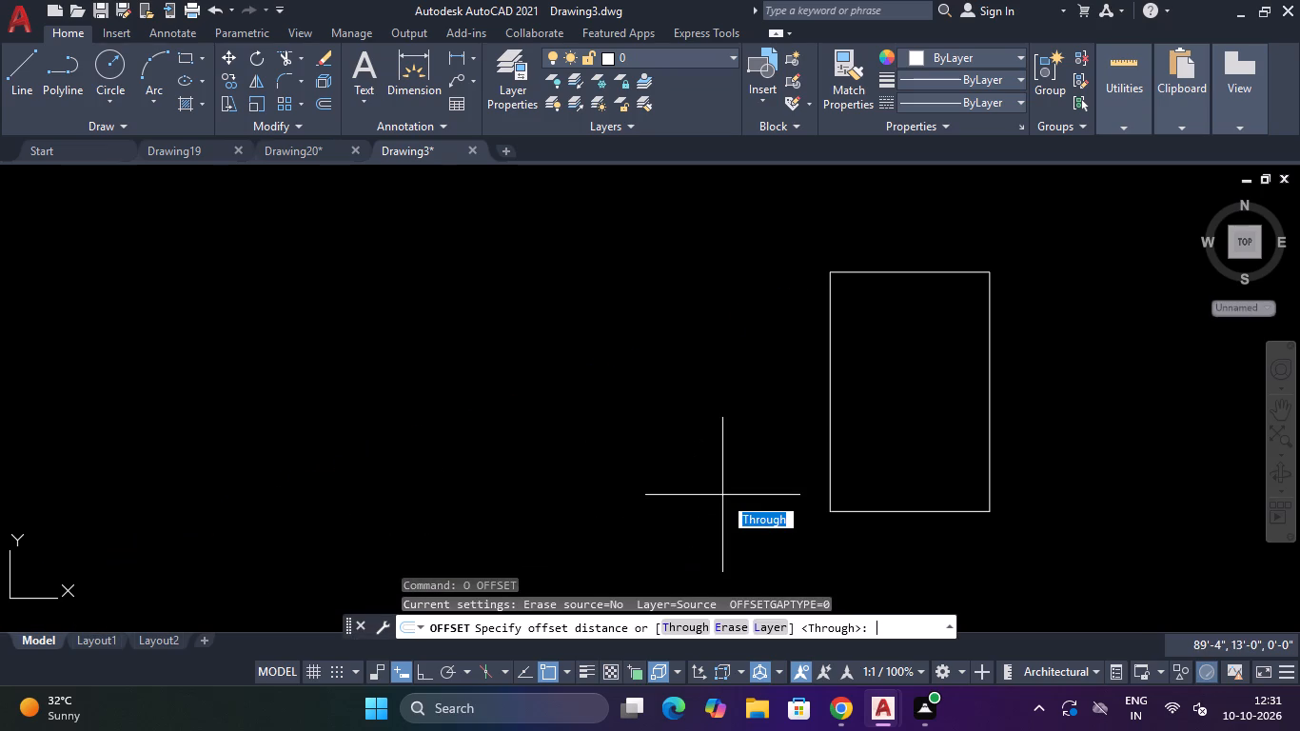
type("9\"")
key("Return")
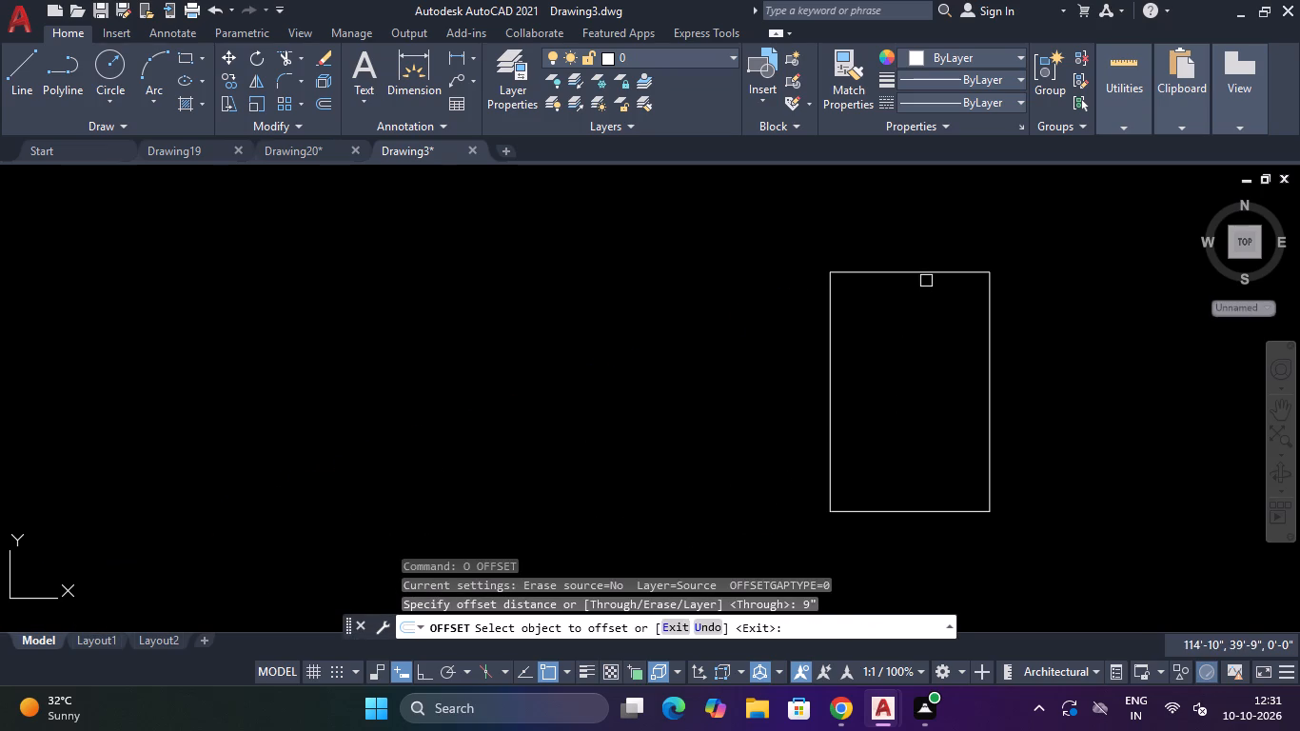
left_click_drag(926, 274, 917, 314)
left_click(912, 361)
key("Escape")
key("Escape")
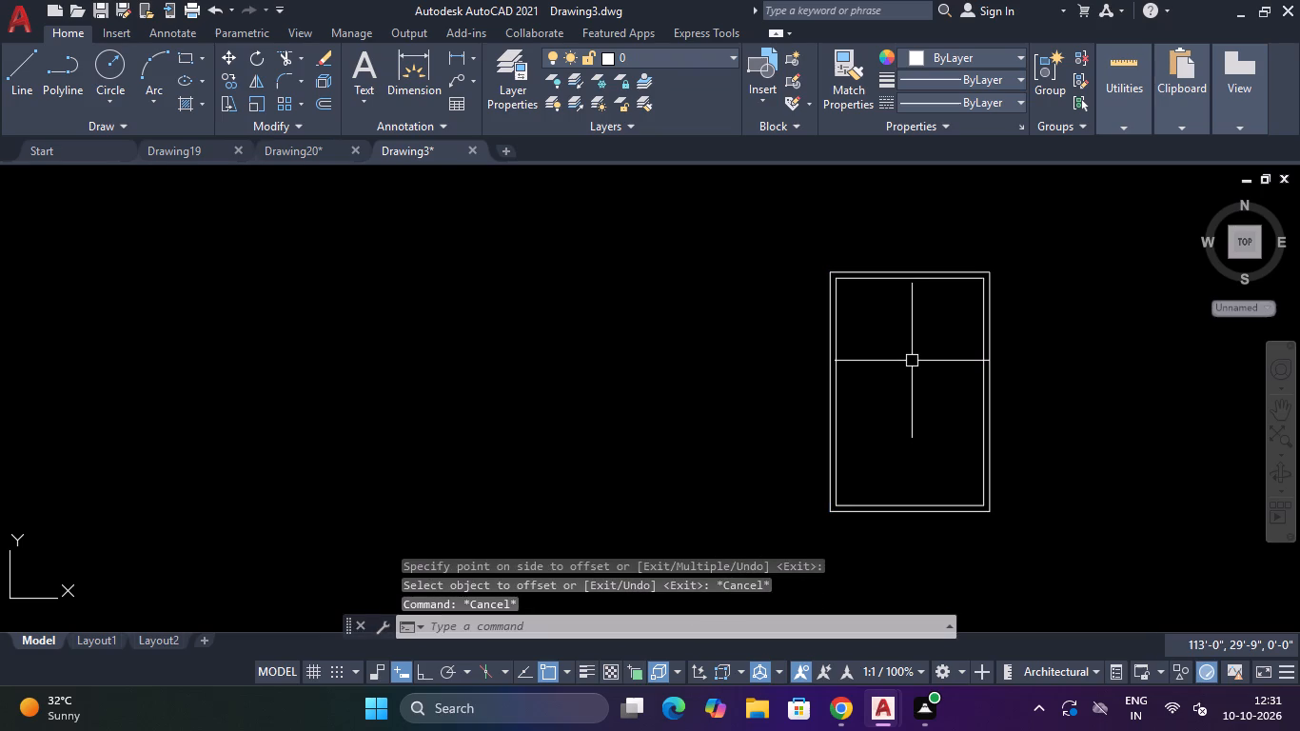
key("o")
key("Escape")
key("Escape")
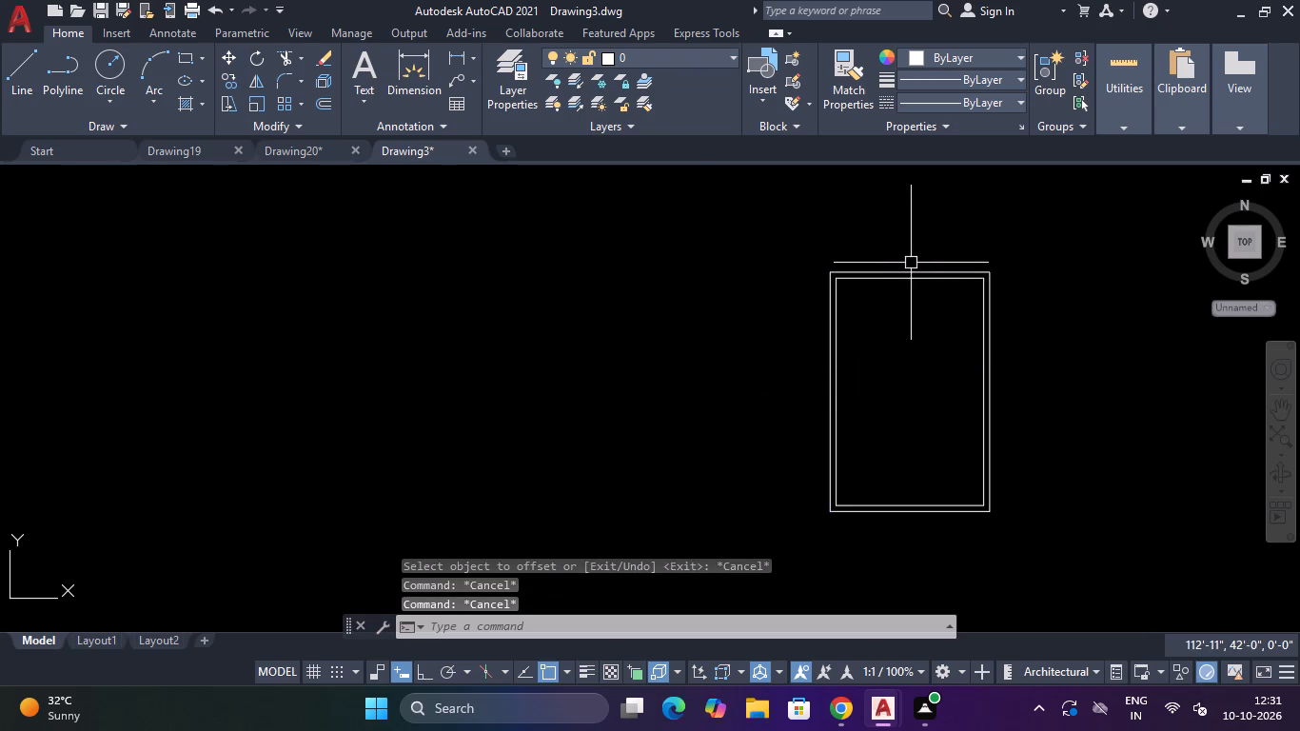
Explode the inner wall rectangle into separate lines.
scroll(911, 263, "up", 2)
left_click(906, 302)
scroll(906, 303, "down", 4)
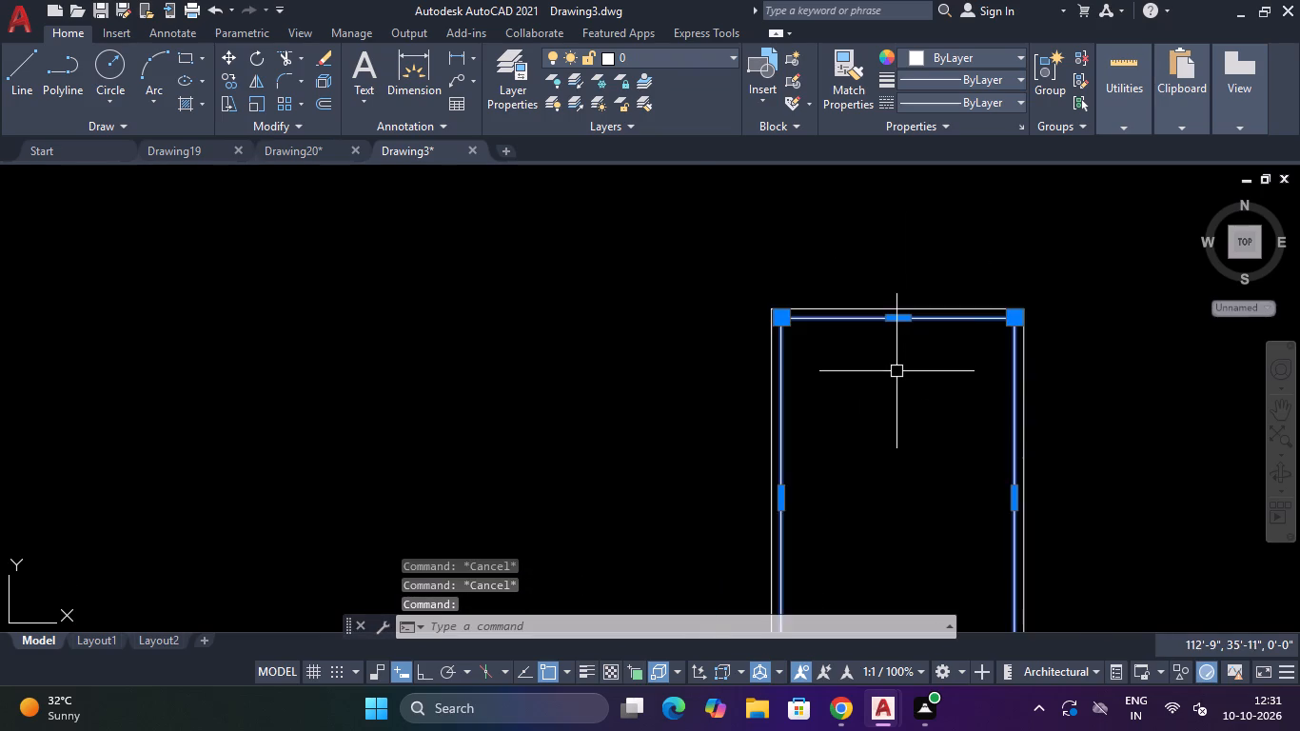
scroll(896, 373, "down", 2)
scroll(896, 382, "up", 1)
type("EXP")
key("Down")
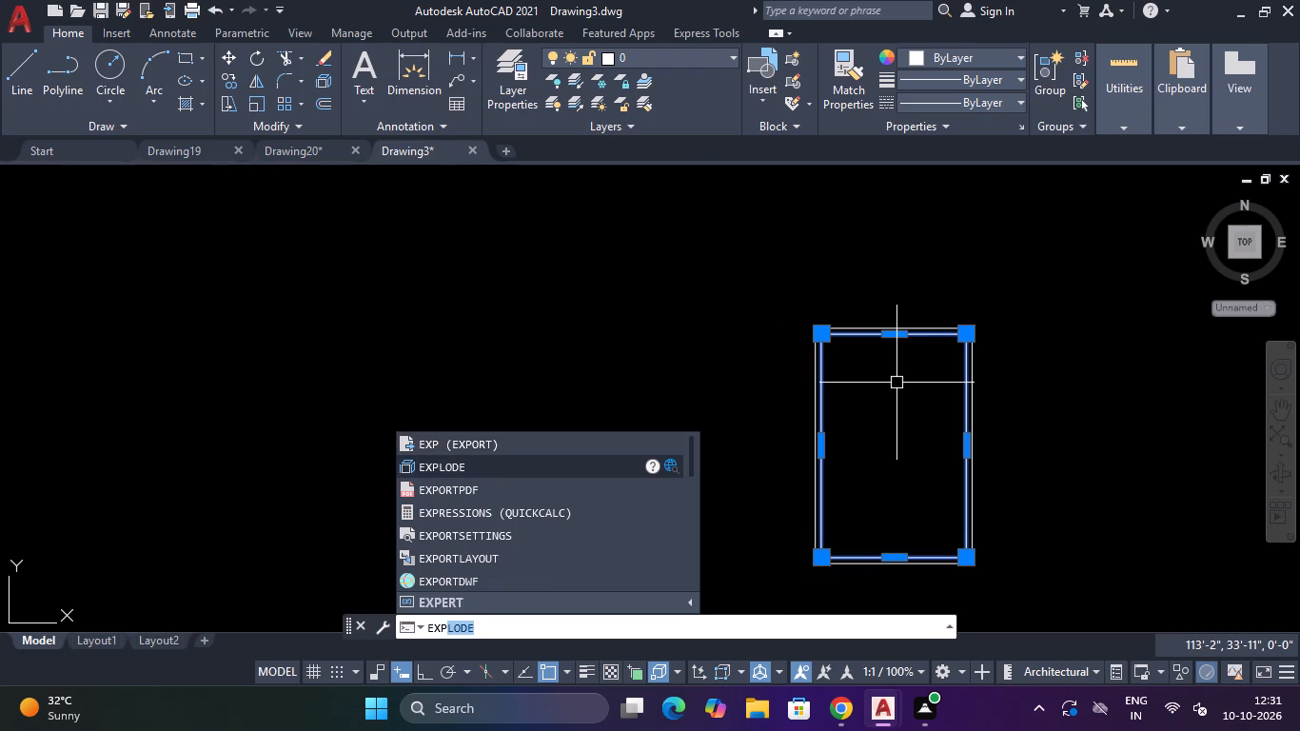
key("Return")
key("Escape")
key("Escape")
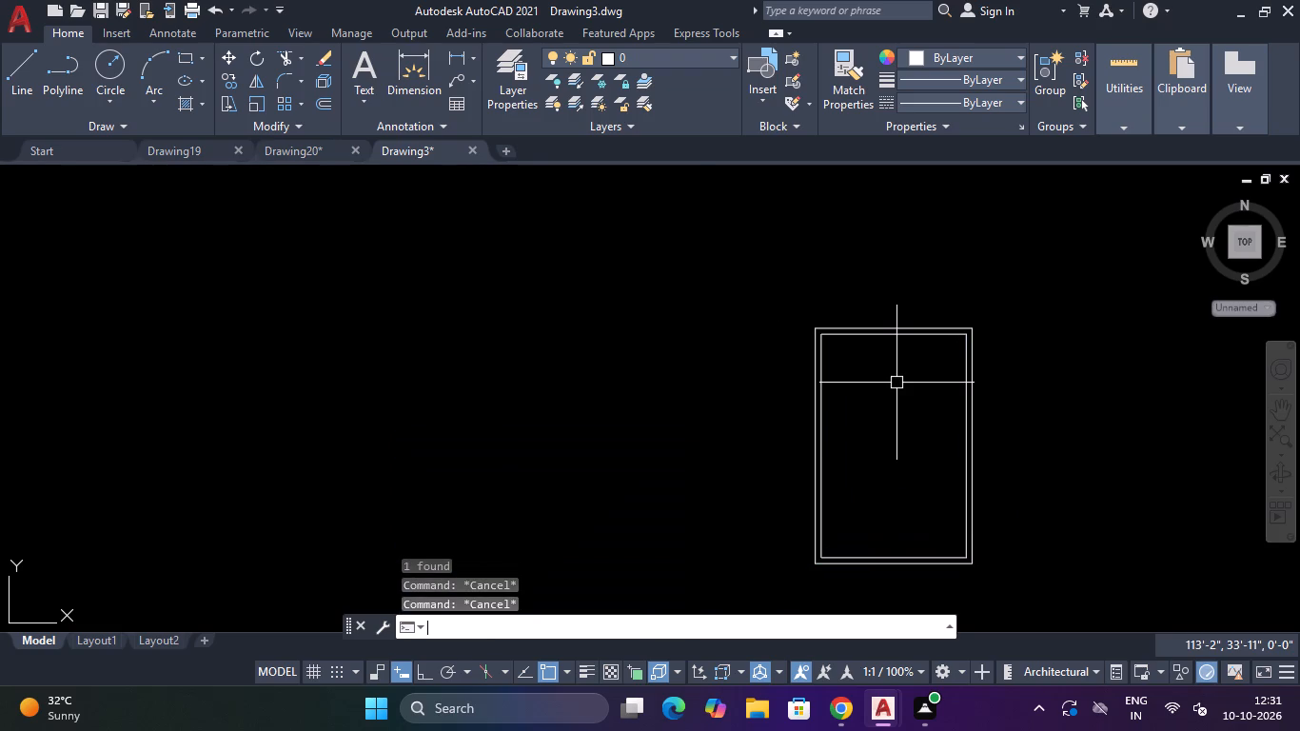
Offset the right inner wall line 11' to the left, into the floor plan.
type("O")
key("space")
type("11")
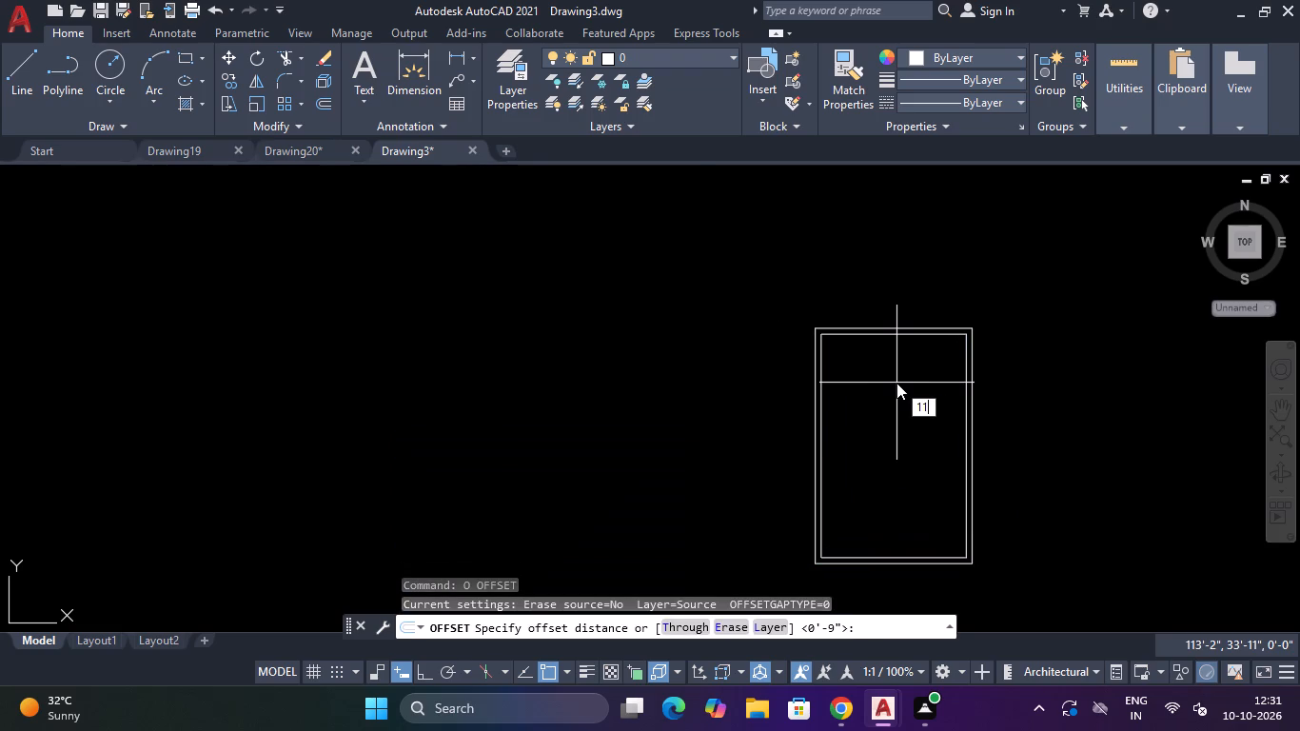
key("apostrophe")
key("Return")
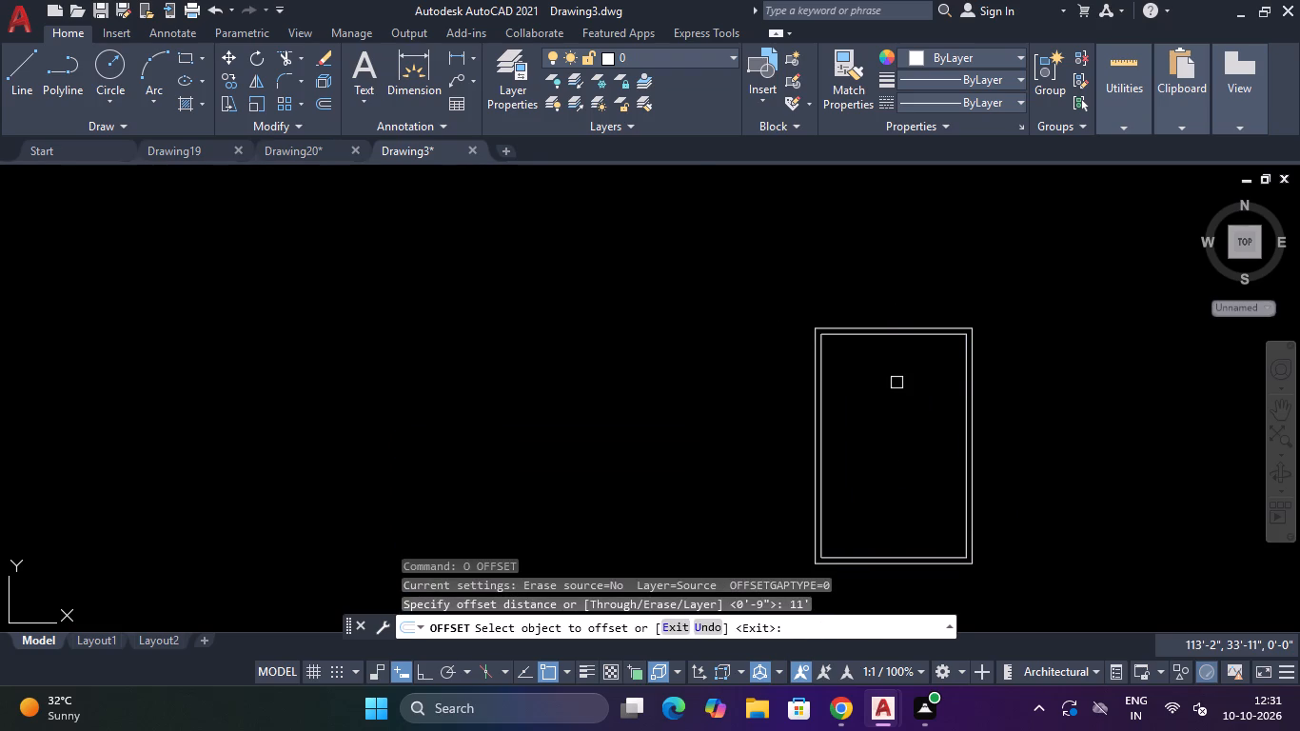
left_click(965, 418)
left_click(917, 430)
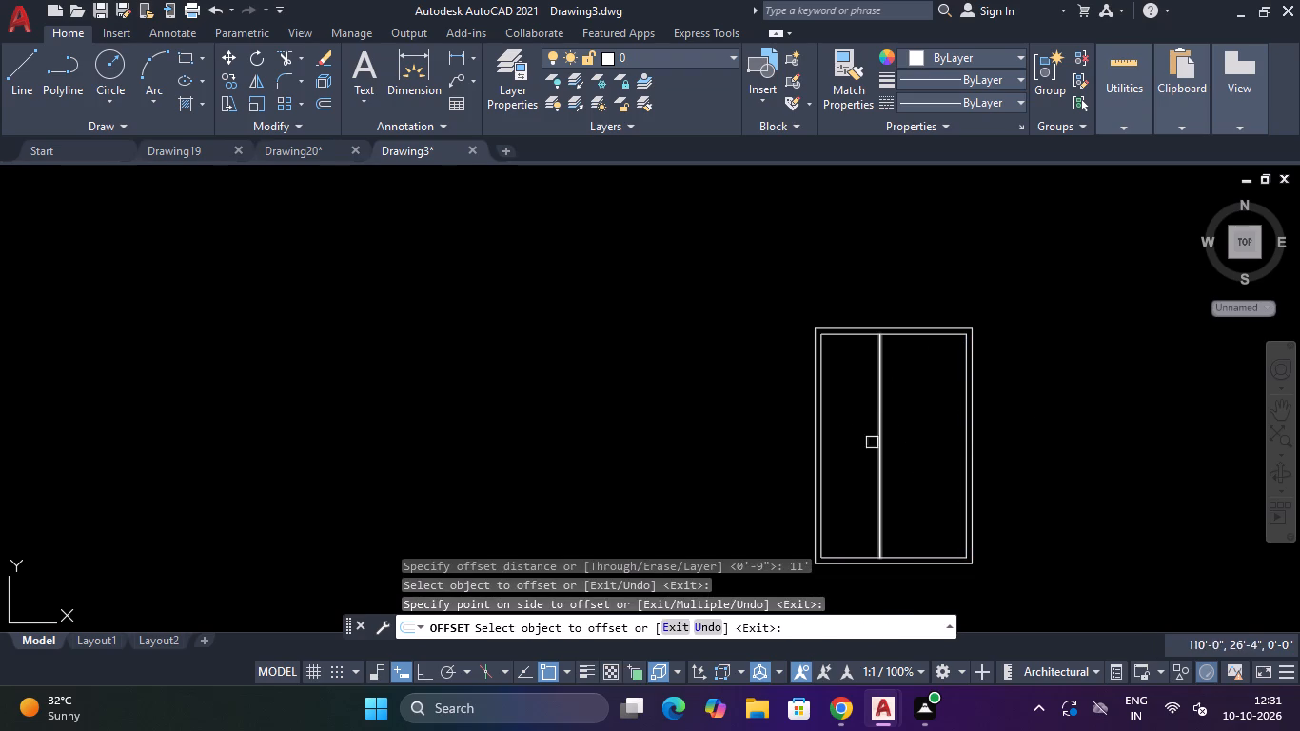
key("Escape")
key("Escape")
Offset the new vertical line 4" to the left to form the vertical partition wall.
type("O")
key("space")
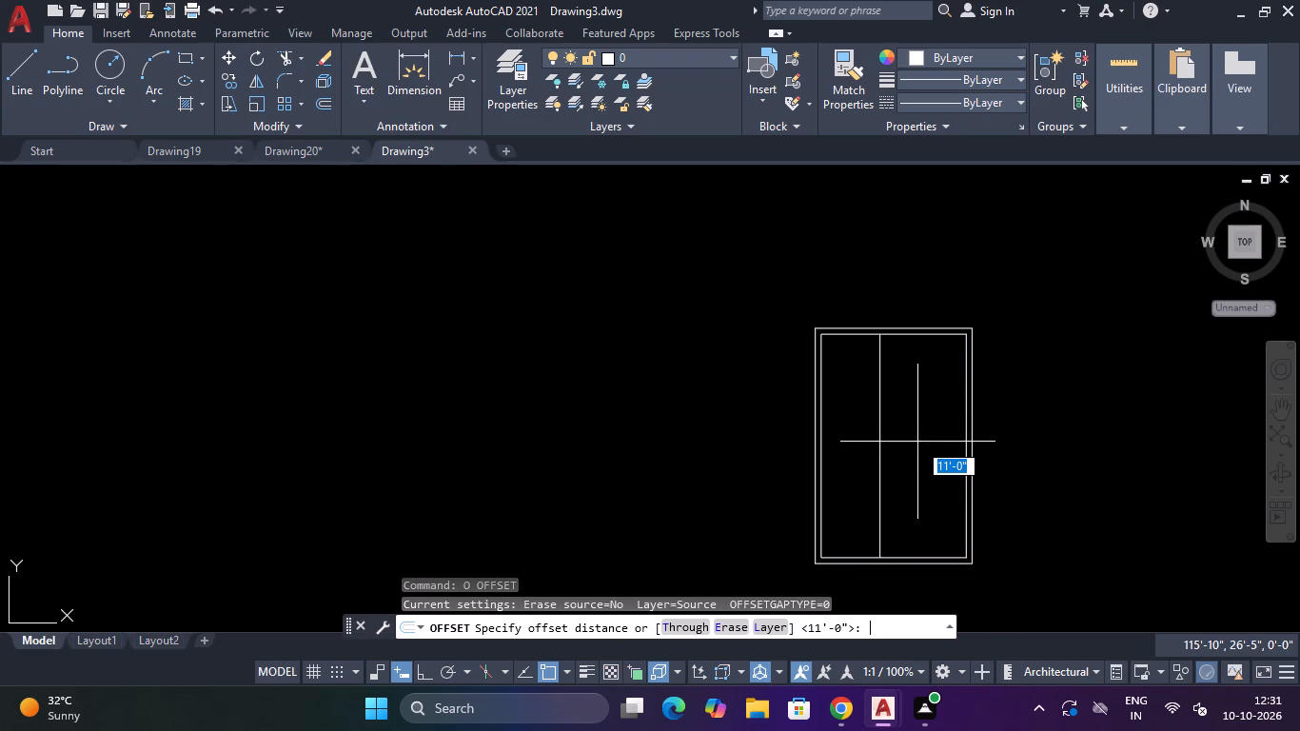
key("4")
key("shift+quotedbl")
key("Return")
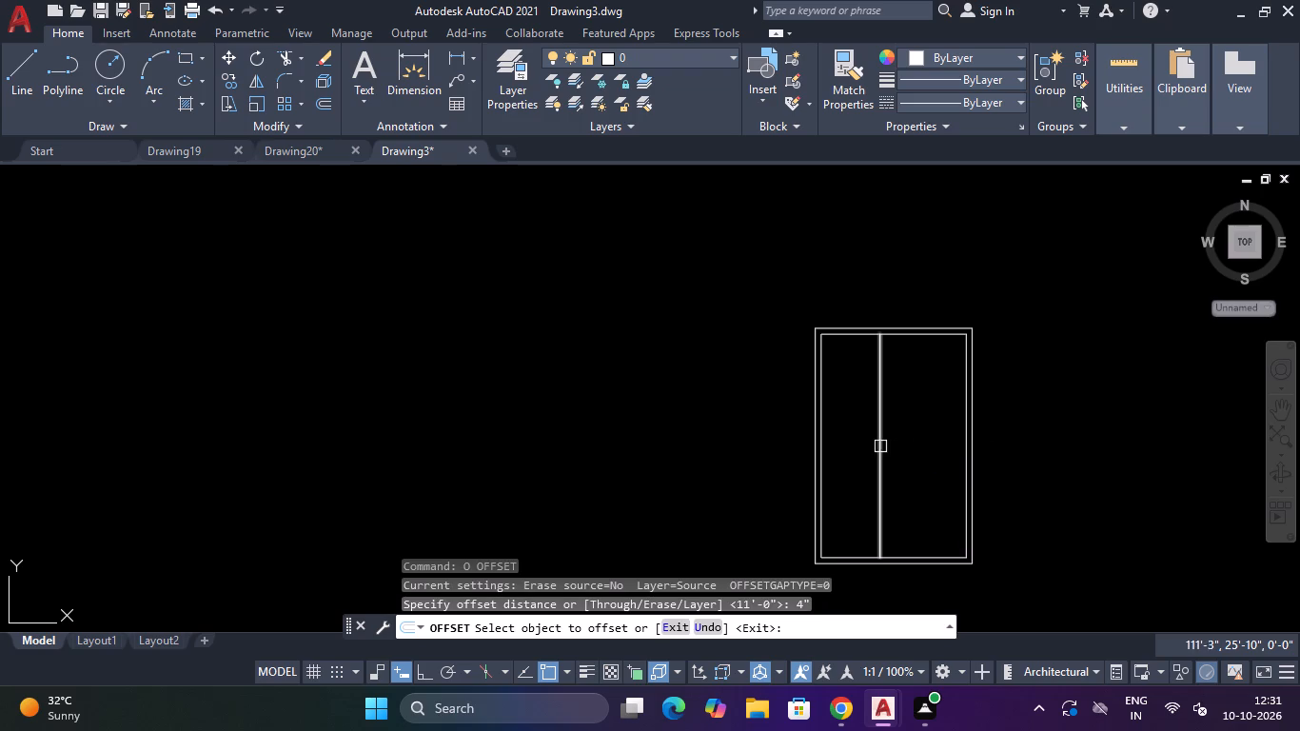
left_click(879, 446)
left_click(853, 446)
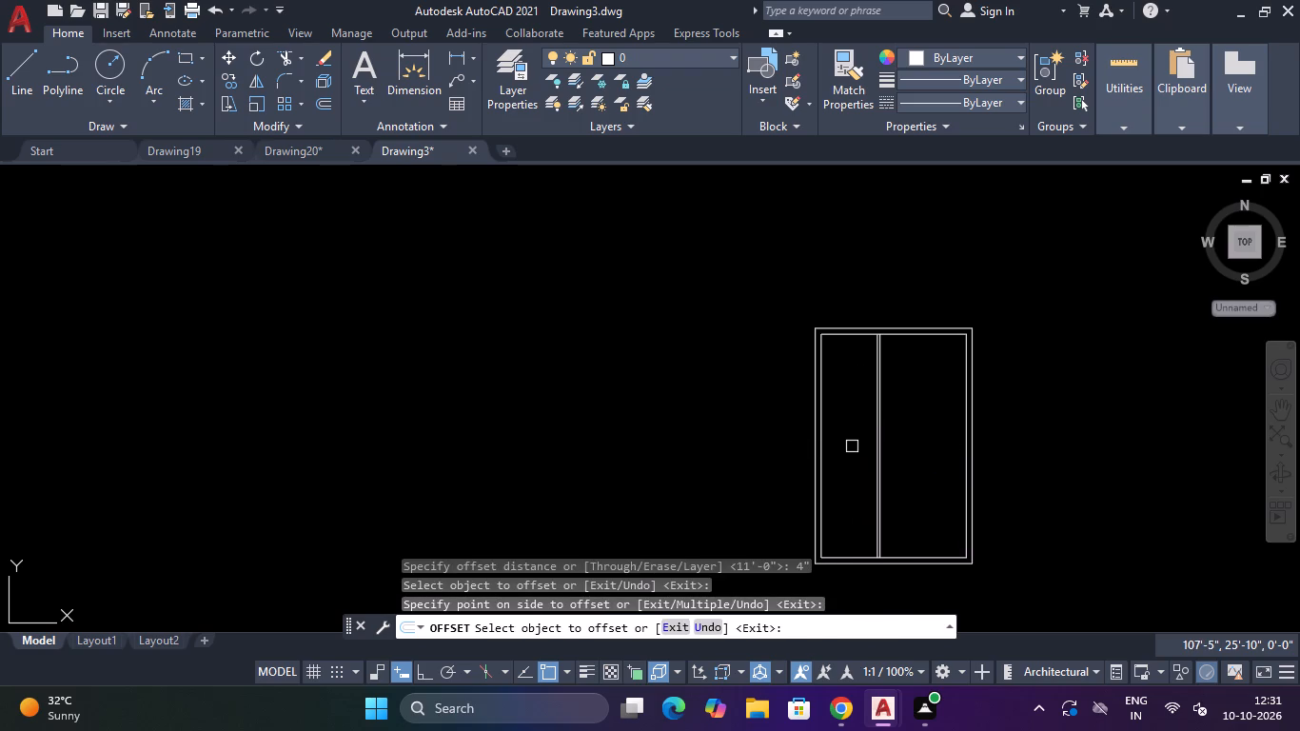
key("Escape")
key("Escape")
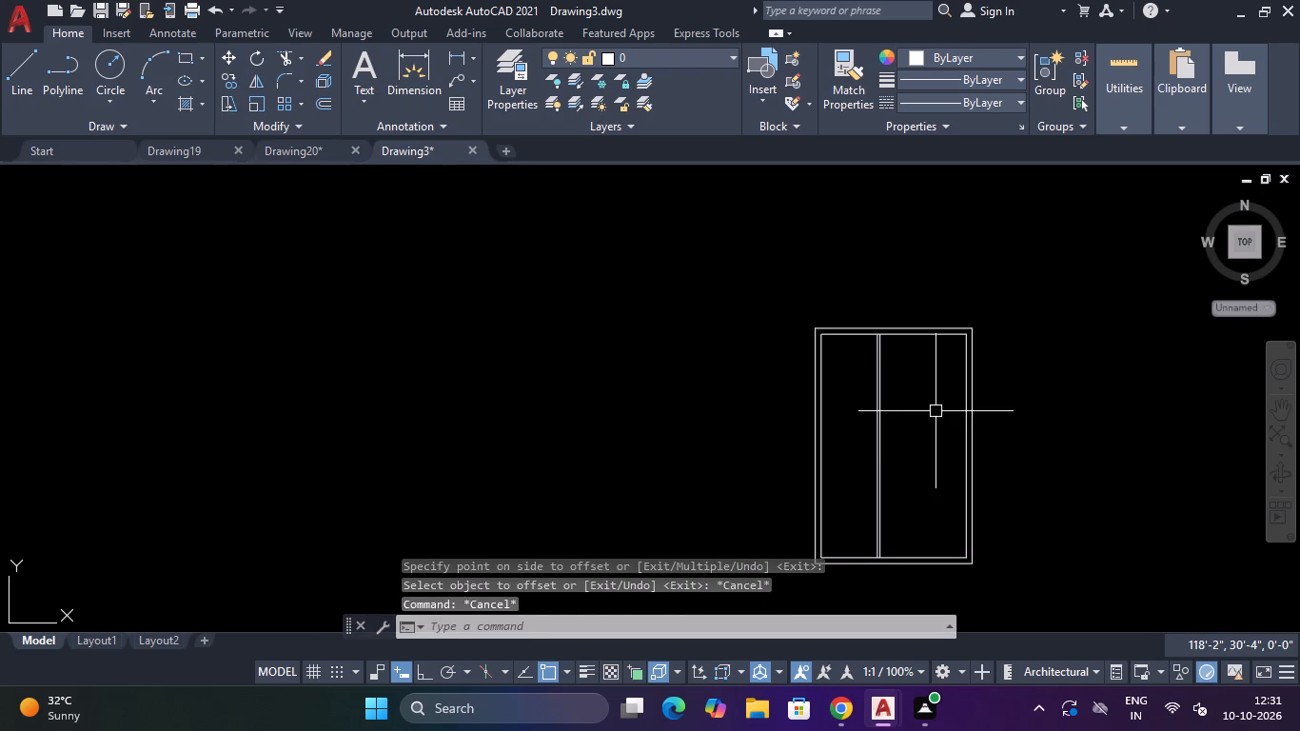
key("Escape")
Trim the inner wall lines between the two partition lines at the partition's top and bottom ends.
scroll(906, 368, "up", 1)
key("t")
key("r")
key("space")
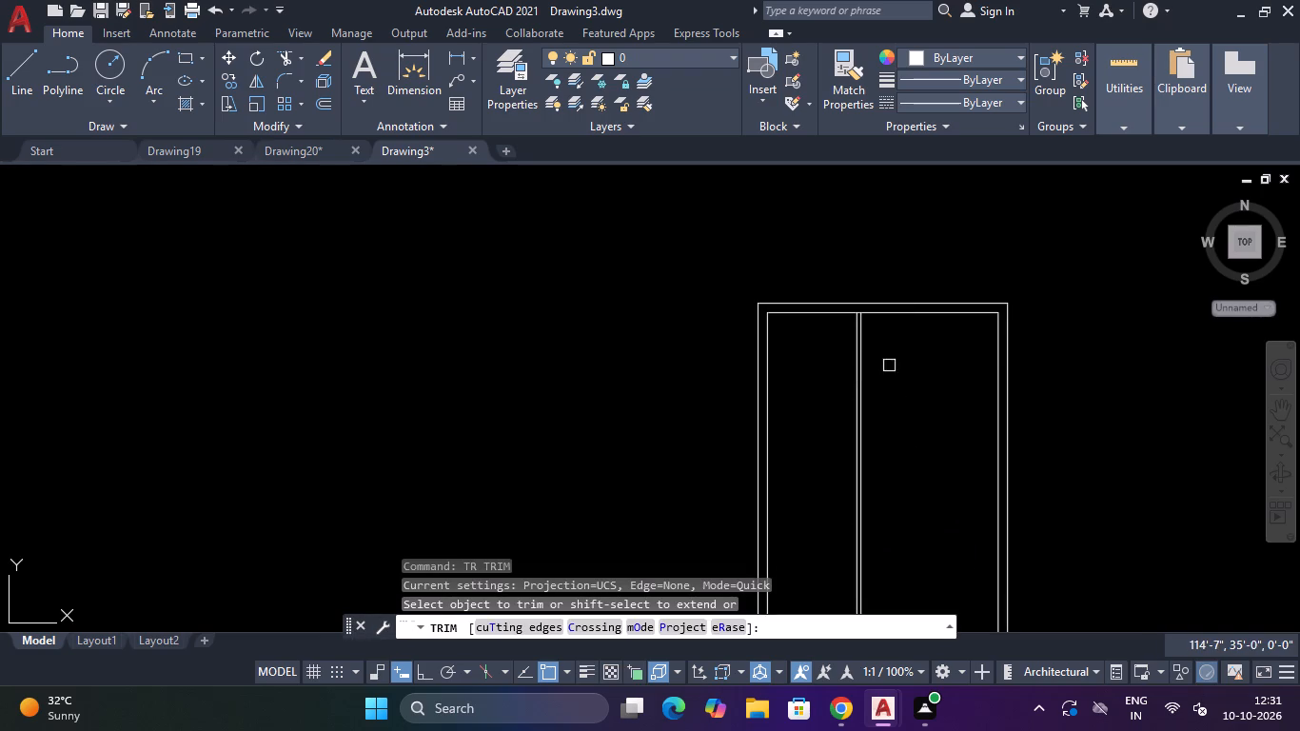
scroll(866, 329, "up", 3)
left_click(817, 248)
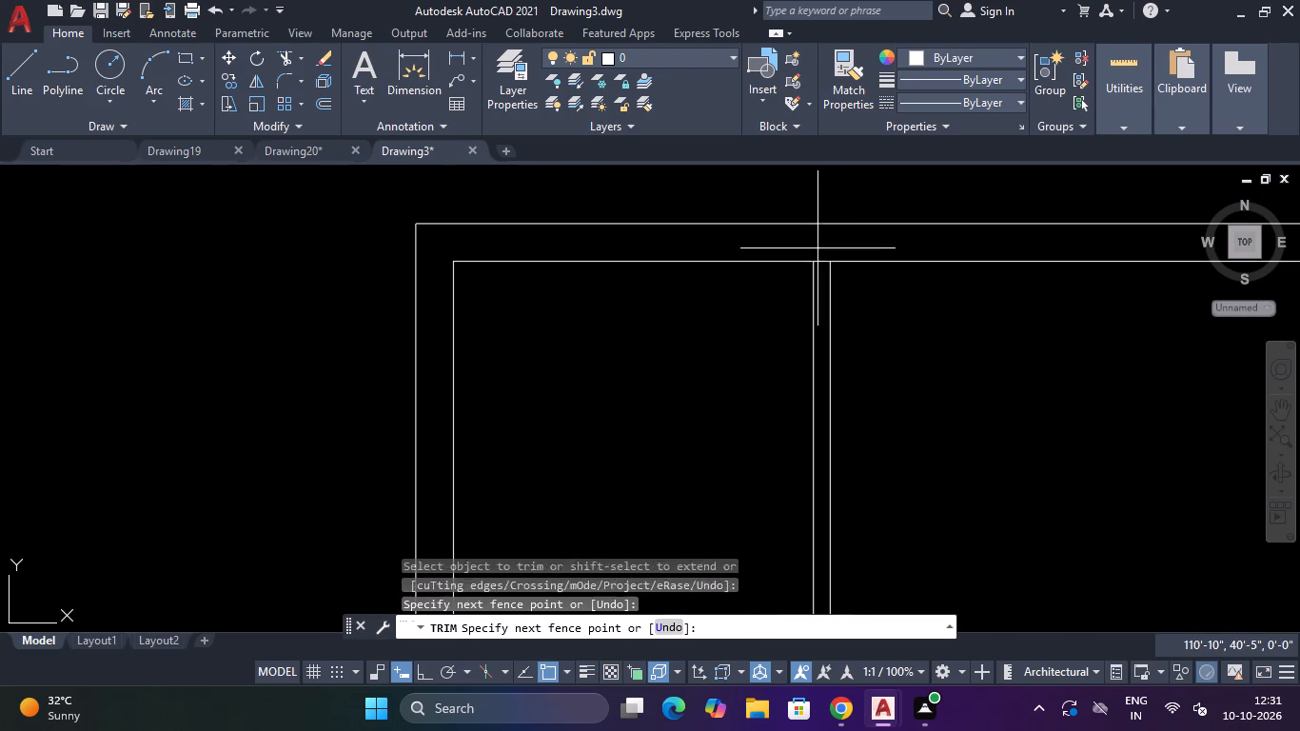
left_click(821, 271)
scroll(821, 278, "down", 6)
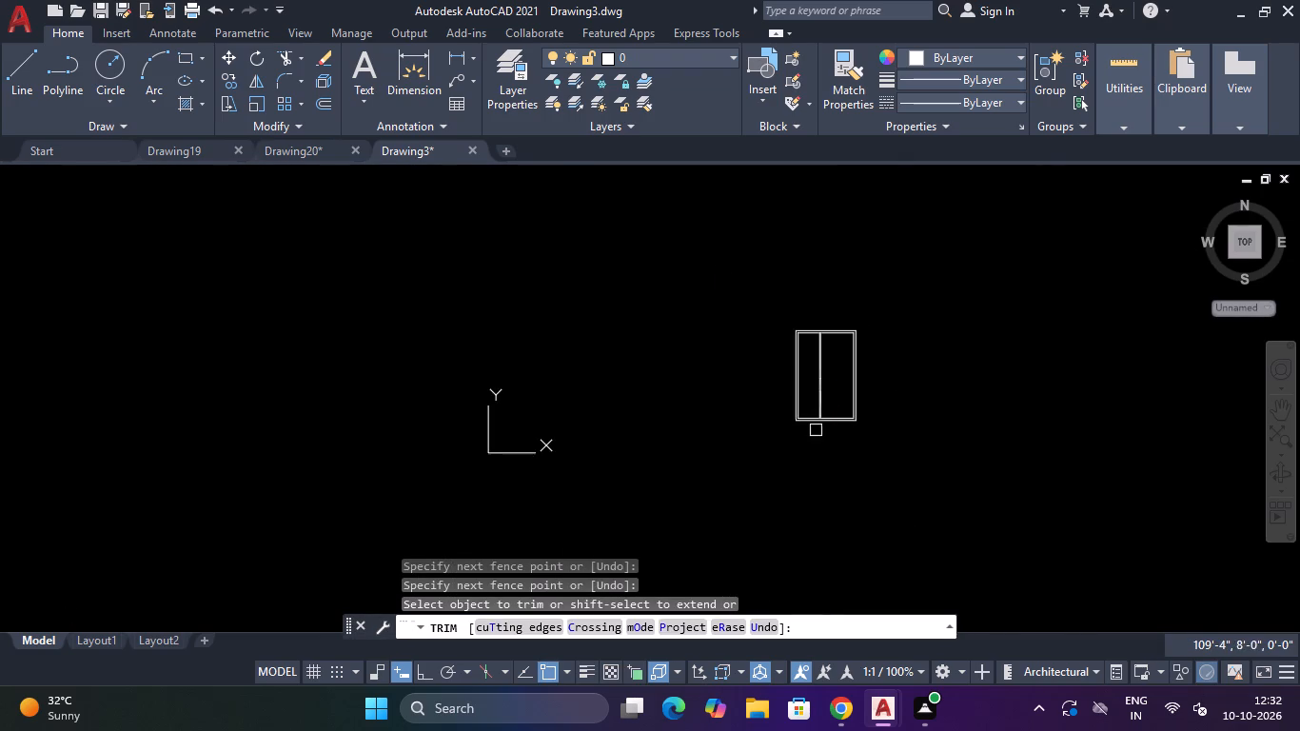
scroll(816, 430, "up", 4)
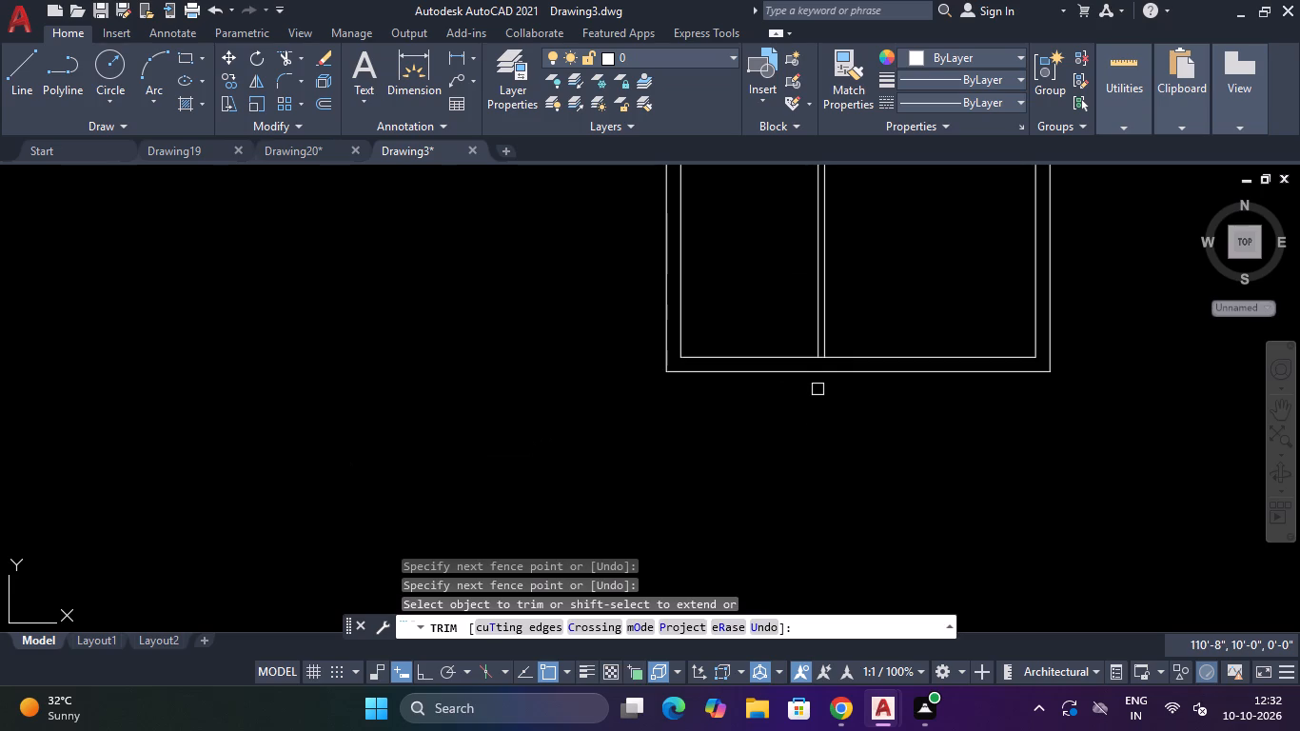
scroll(811, 363, "up", 3)
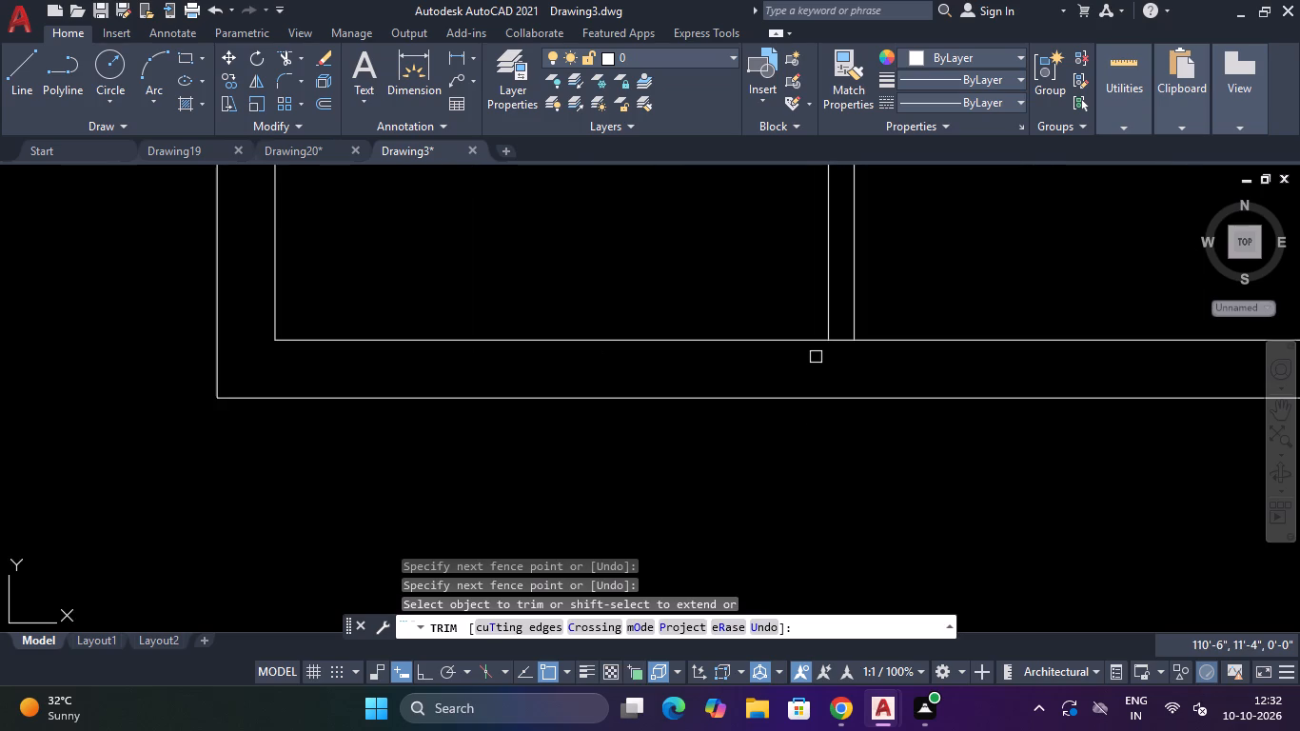
scroll(817, 356, "up", 2)
left_click(868, 278)
left_click(867, 366)
scroll(867, 362, "down", 5)
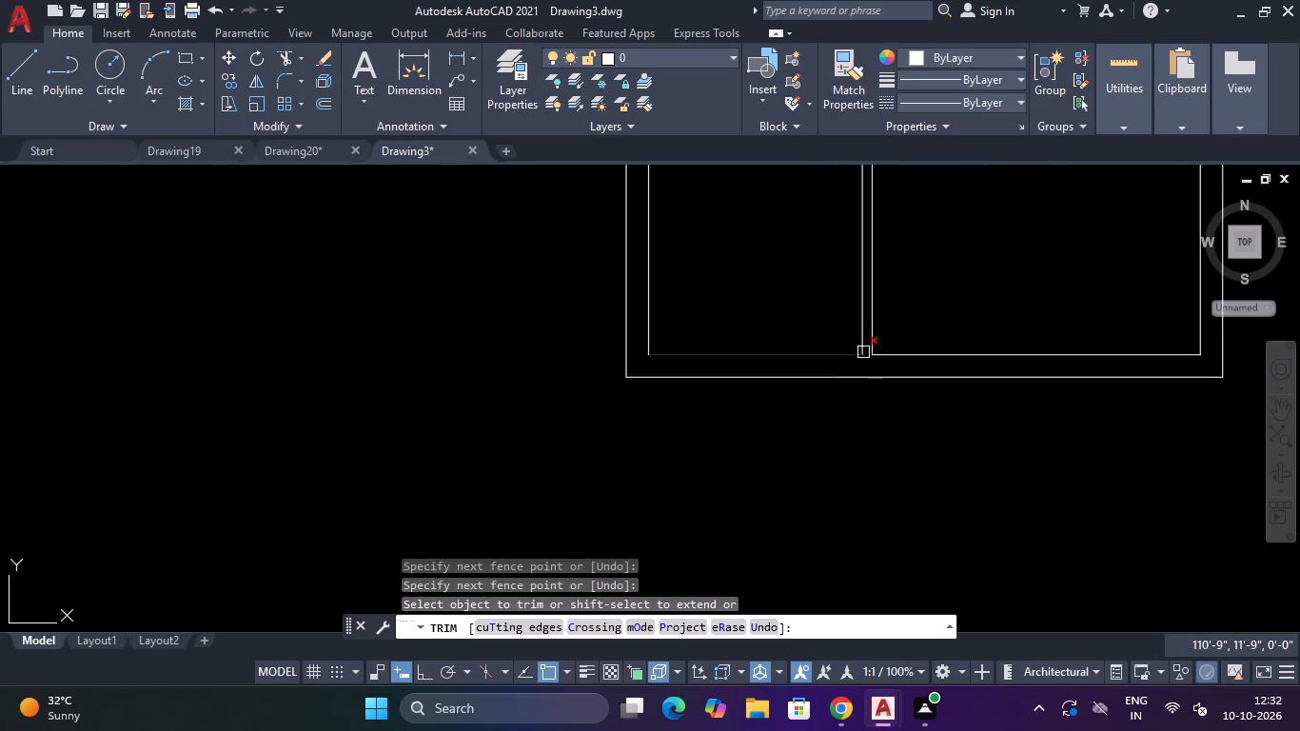
scroll(863, 352, "down", 5)
scroll(884, 249, "up", 1)
key("Escape")
key("Escape")
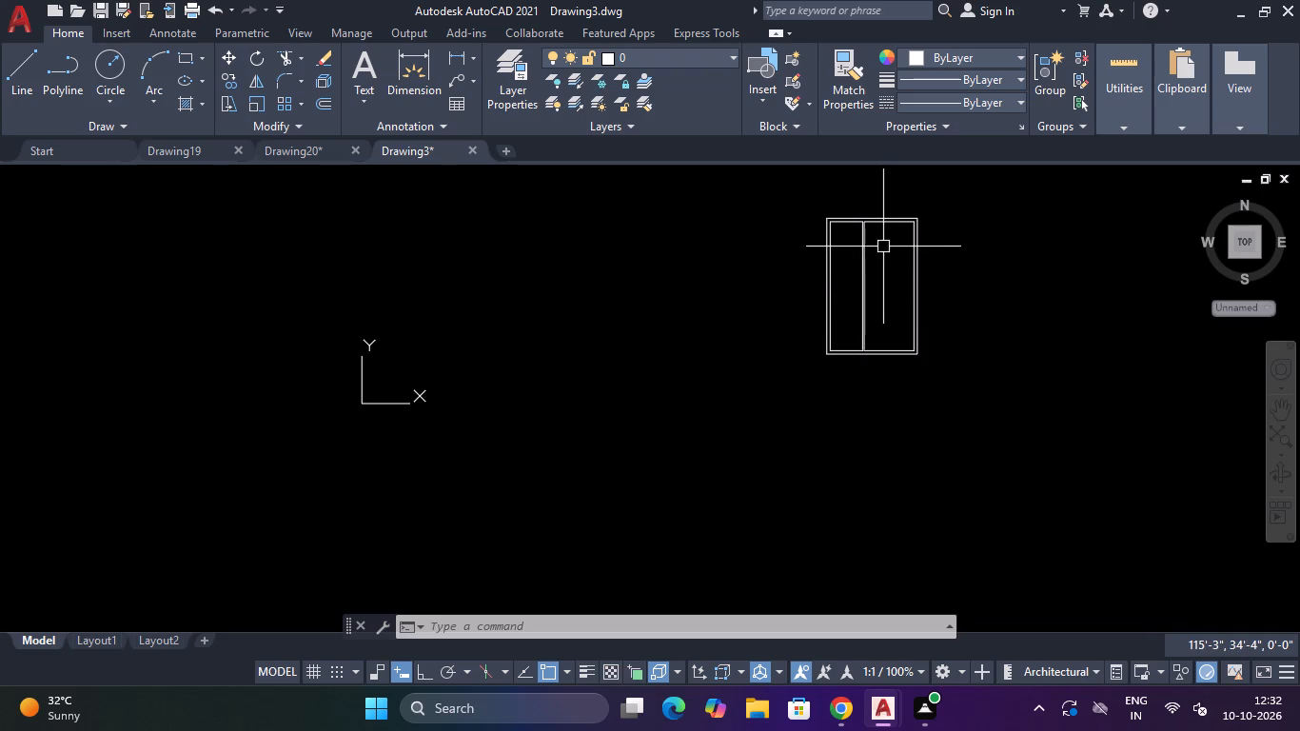
Right of the partition, offset the bottom inner wall line 10' upward and the top inner wall line 10' downward.
key("Escape")
key("Escape")
type("O")
key("space")
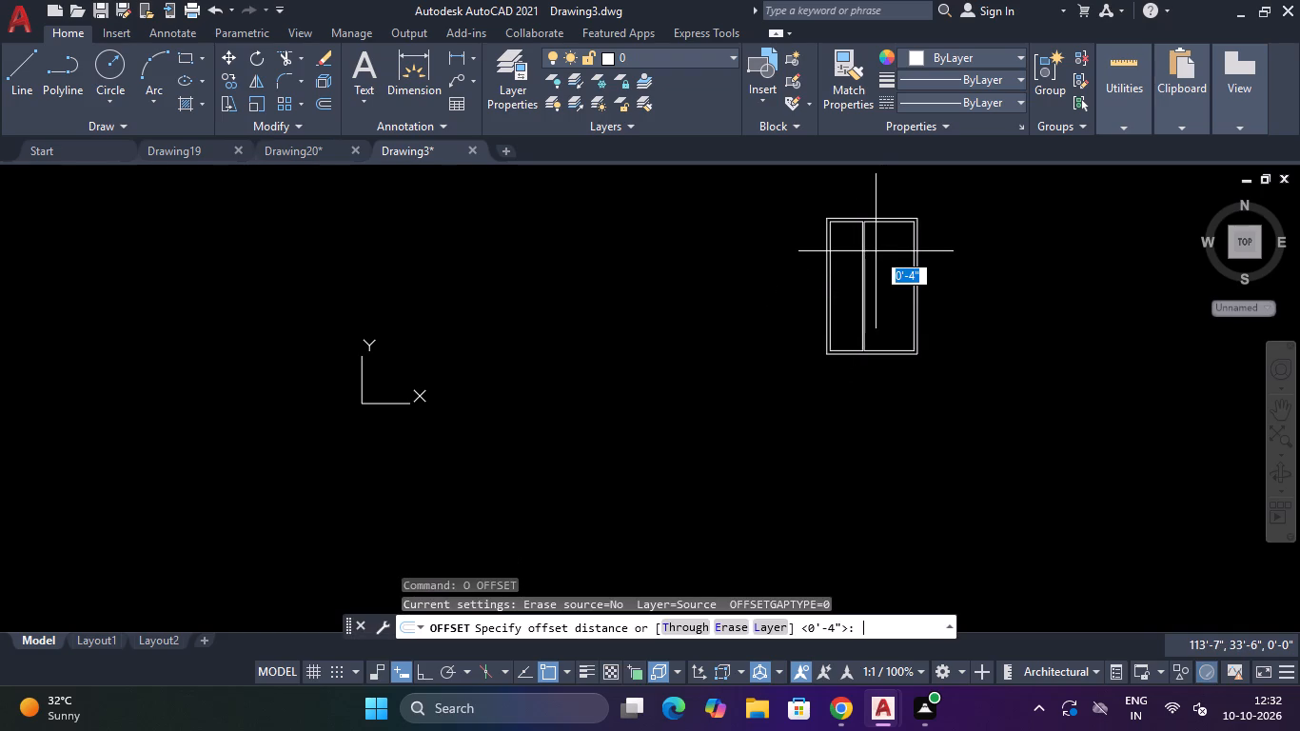
type("10")
key("apostrophe")
key("Return")
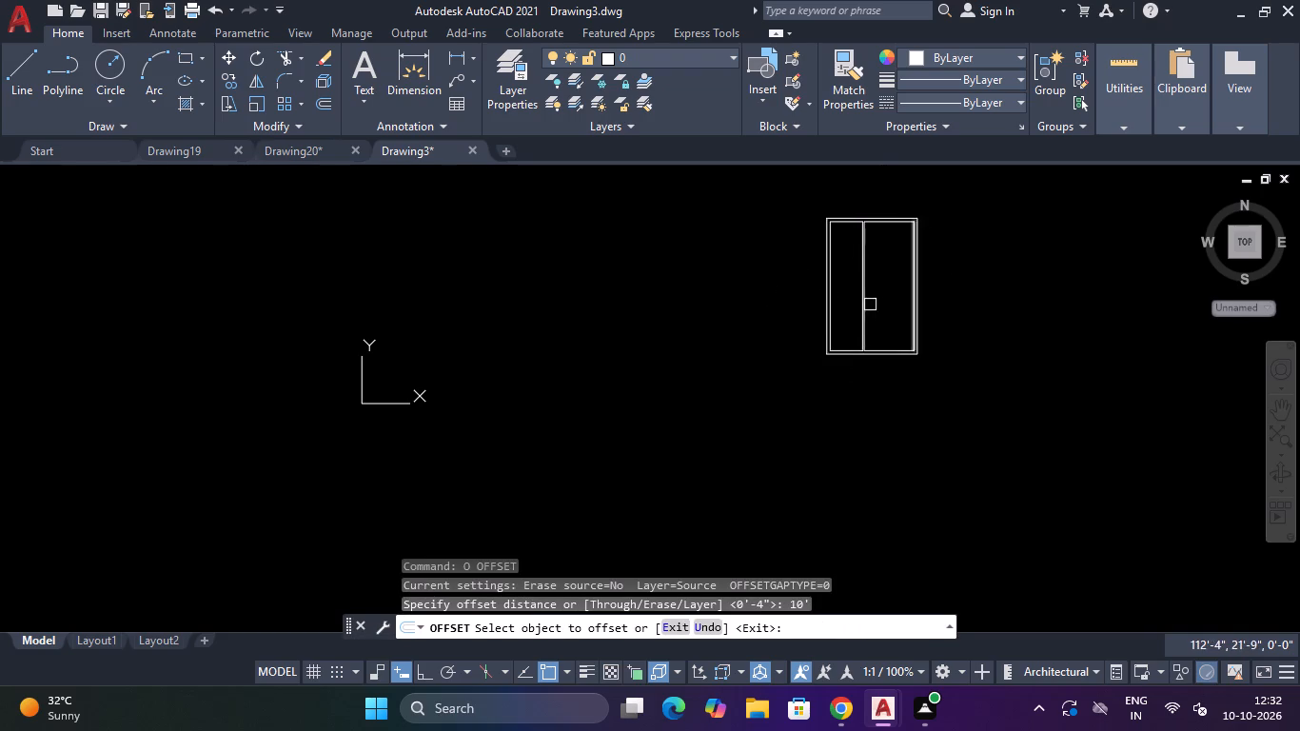
scroll(886, 306, "up", 3)
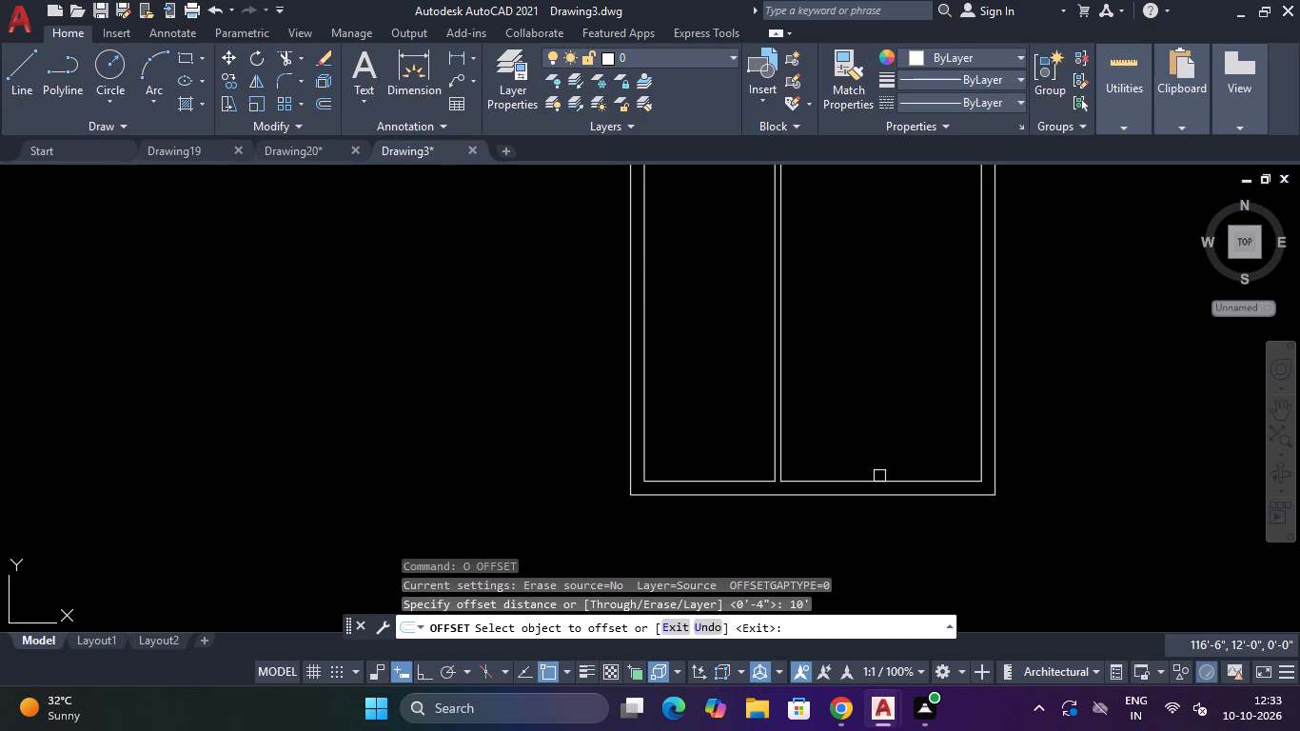
left_click(879, 476)
left_click(879, 340)
scroll(886, 335, "down", 3)
scroll(879, 241, "up", 2)
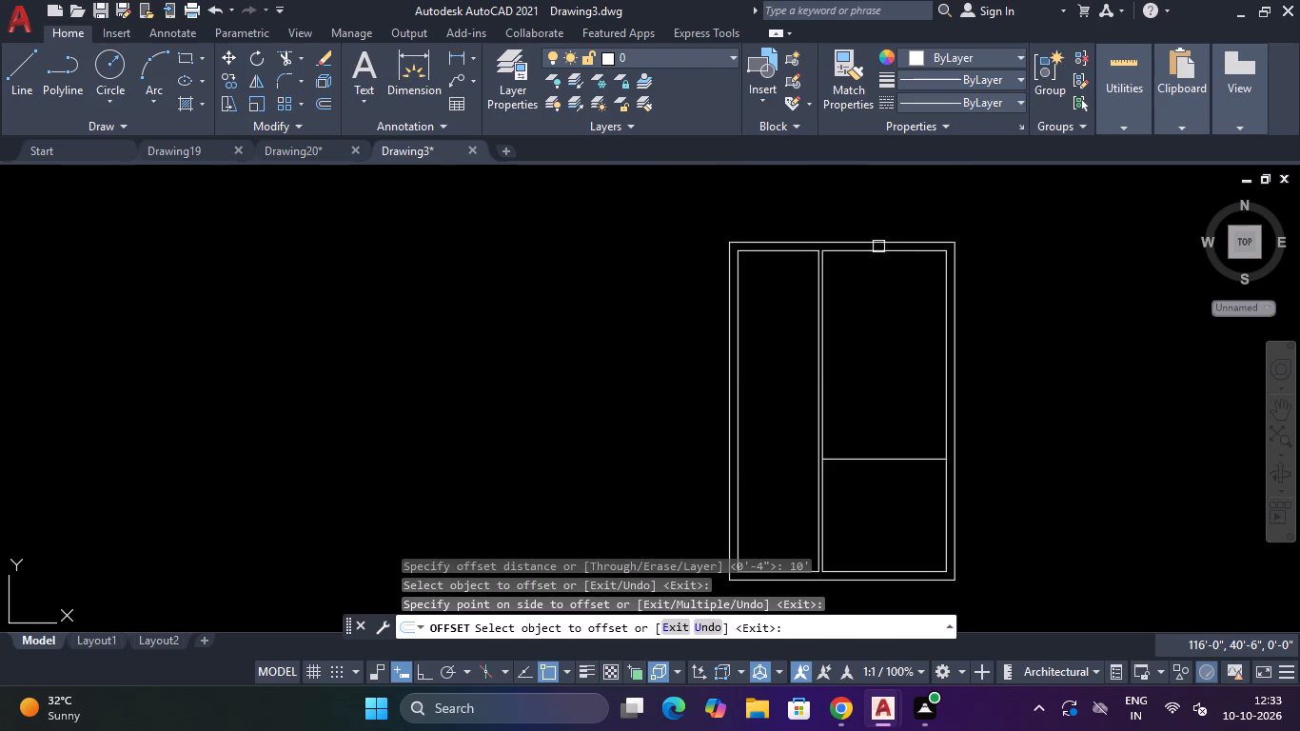
left_click(878, 250)
left_click(879, 301)
key("Escape")
key("Escape")
Offset the upper horizontal dividing line 5' downward.
type("O")
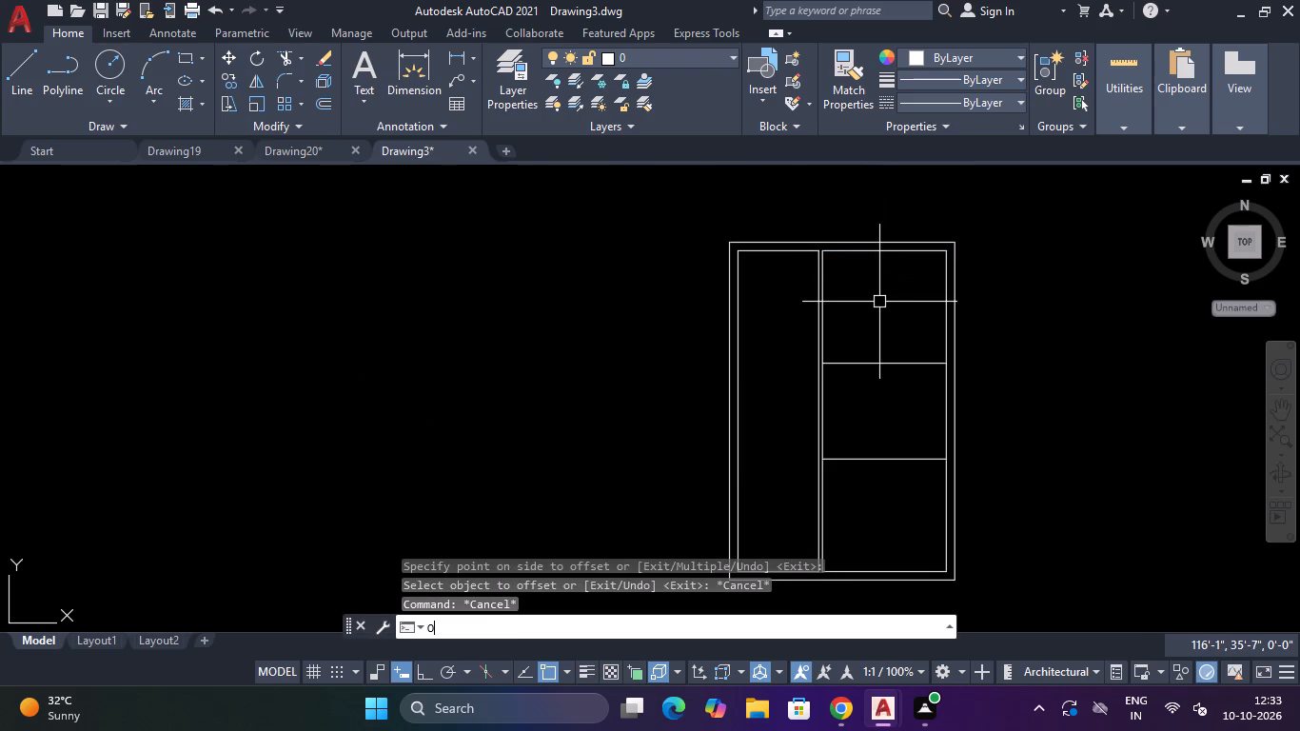
key("space")
type("5'")
key("Return")
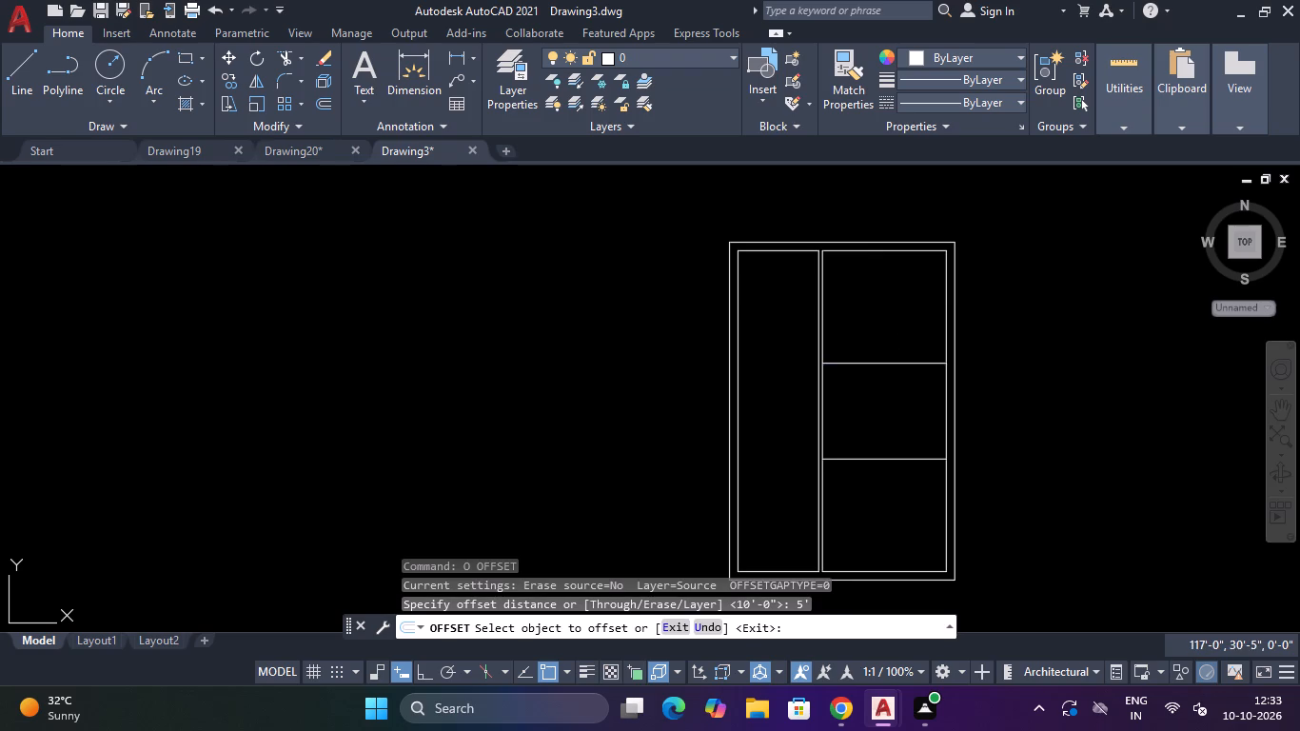
left_click(889, 360)
left_click(890, 402)
key("Escape")
key("Escape")
key("Escape")
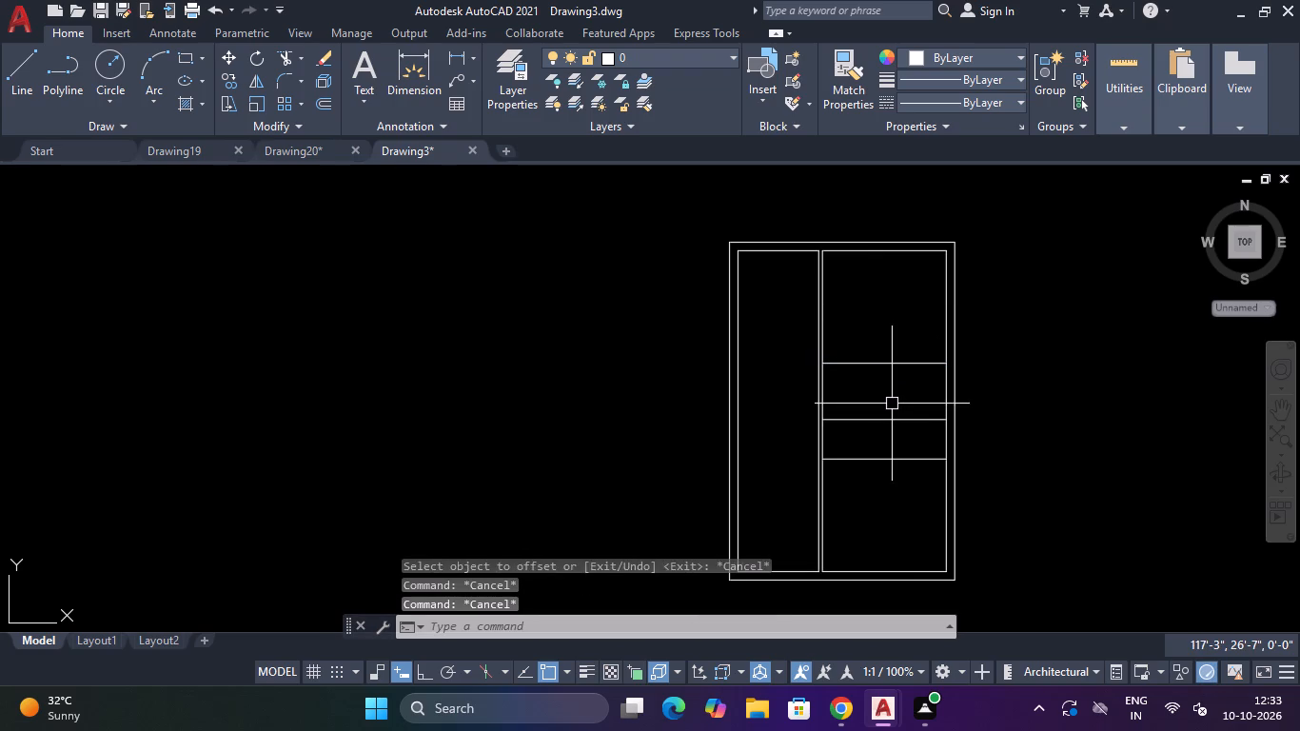
key("Escape")
key("Escape")
key("Escape")
Offset the upper and middle horizontal dividing lines 2" to both sides.
type("O")
key("space")
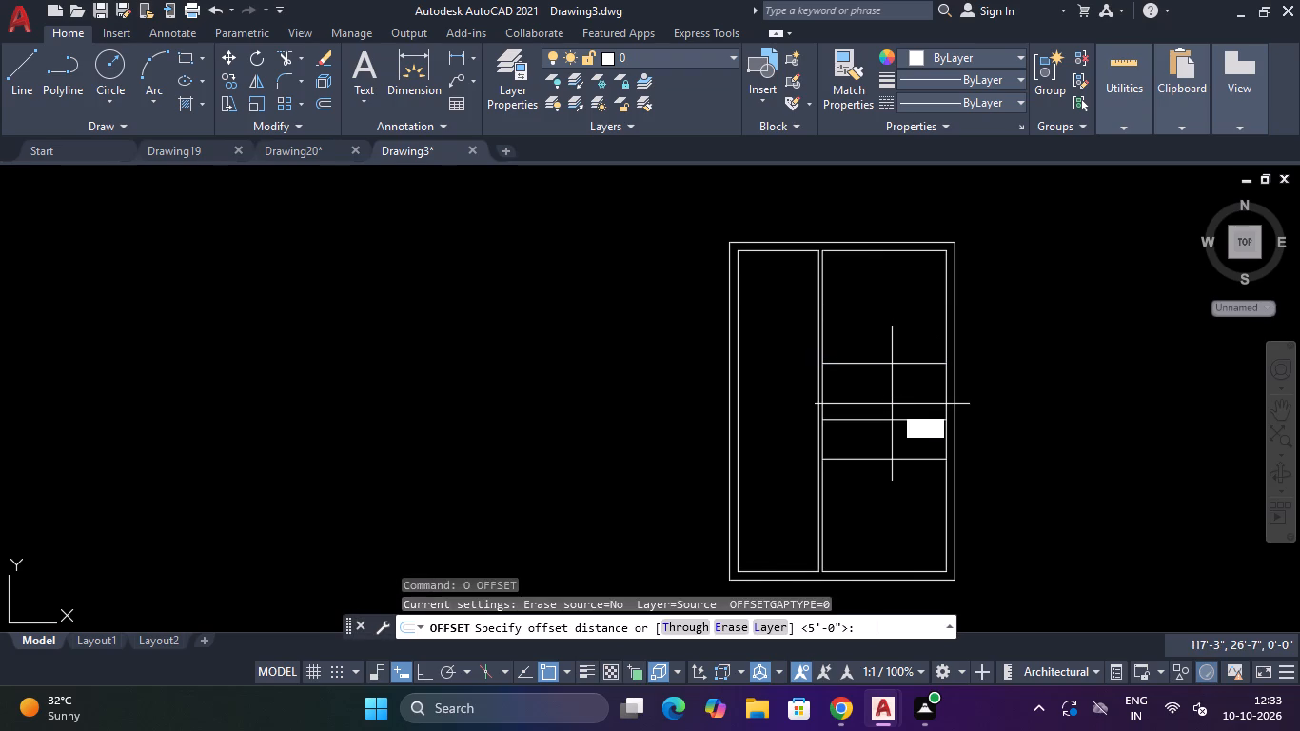
type("2\"")
key("Return")
left_click(893, 361)
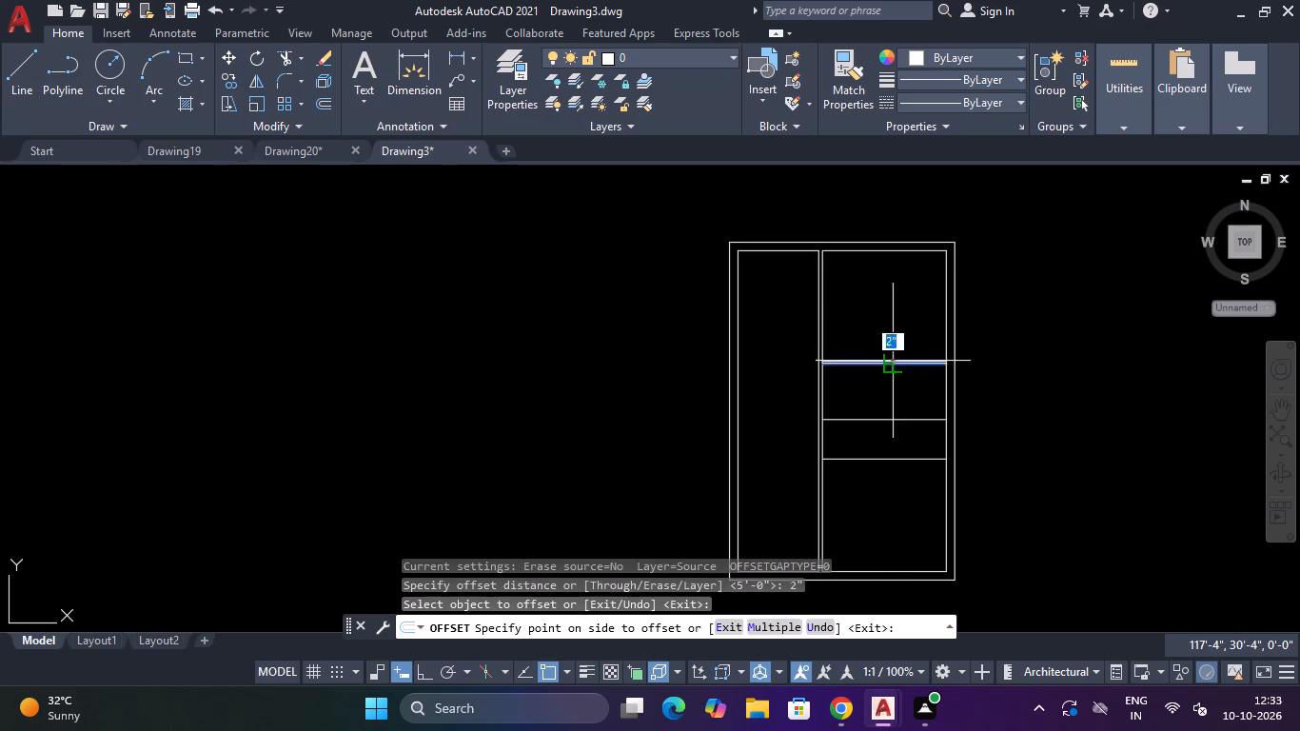
left_click(896, 332)
scroll(897, 380, "up", 2)
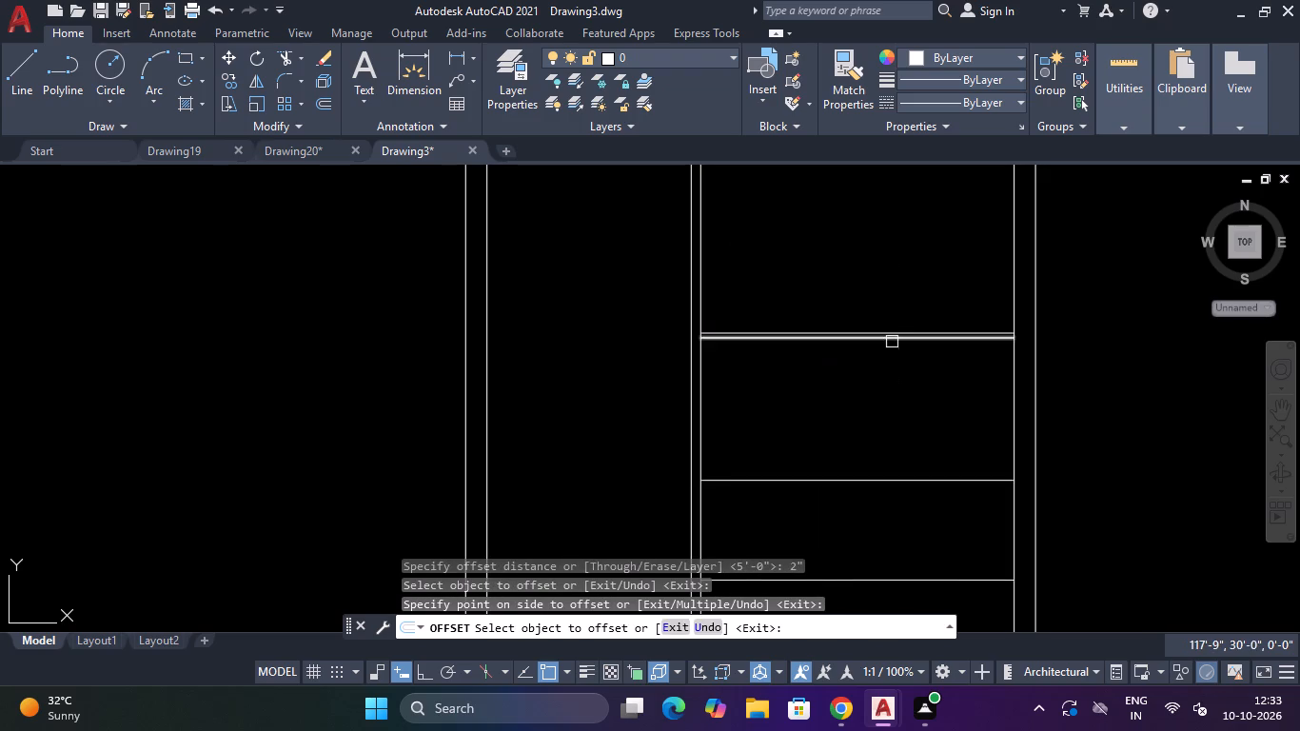
left_click(892, 342)
left_click(891, 373)
left_click(882, 482)
left_click(889, 419)
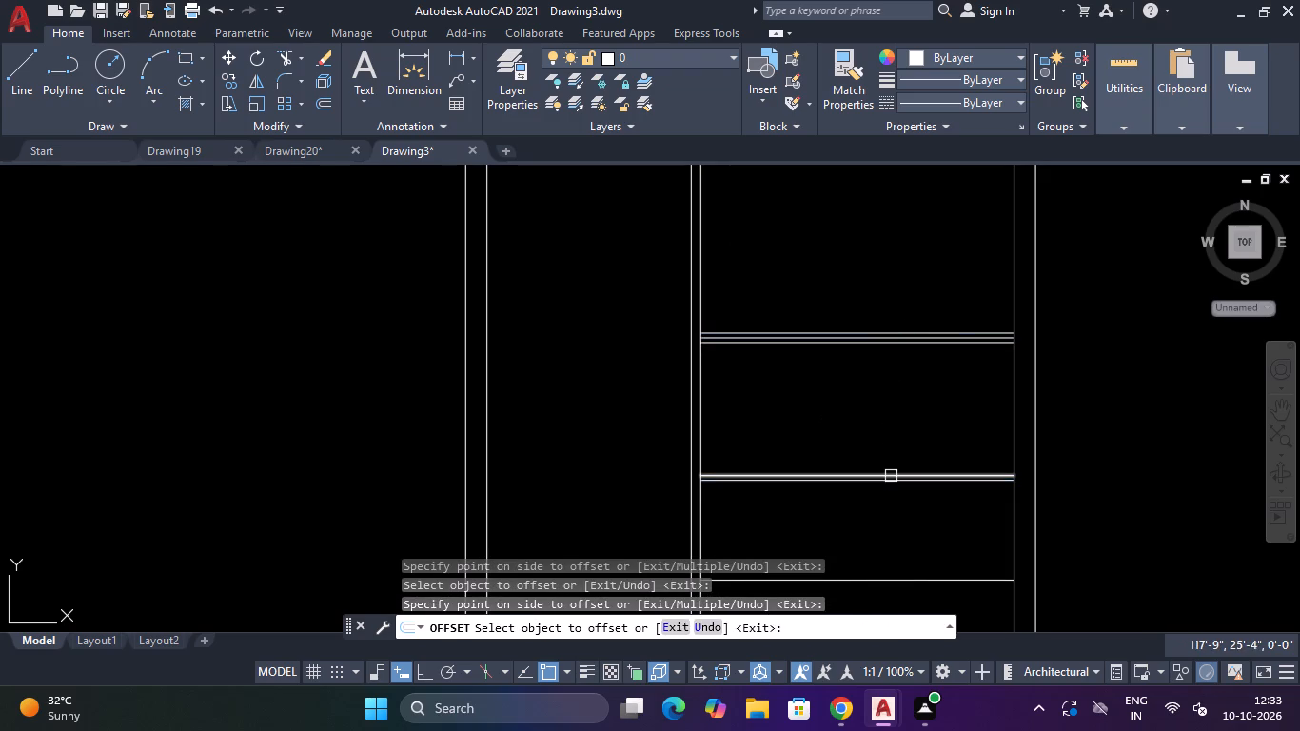
left_click(891, 484)
left_click(865, 543)
Offset the lowest horizontal dividing line 2" both upward and downward.
scroll(861, 544, "up", 1)
scroll(860, 556, "down", 4)
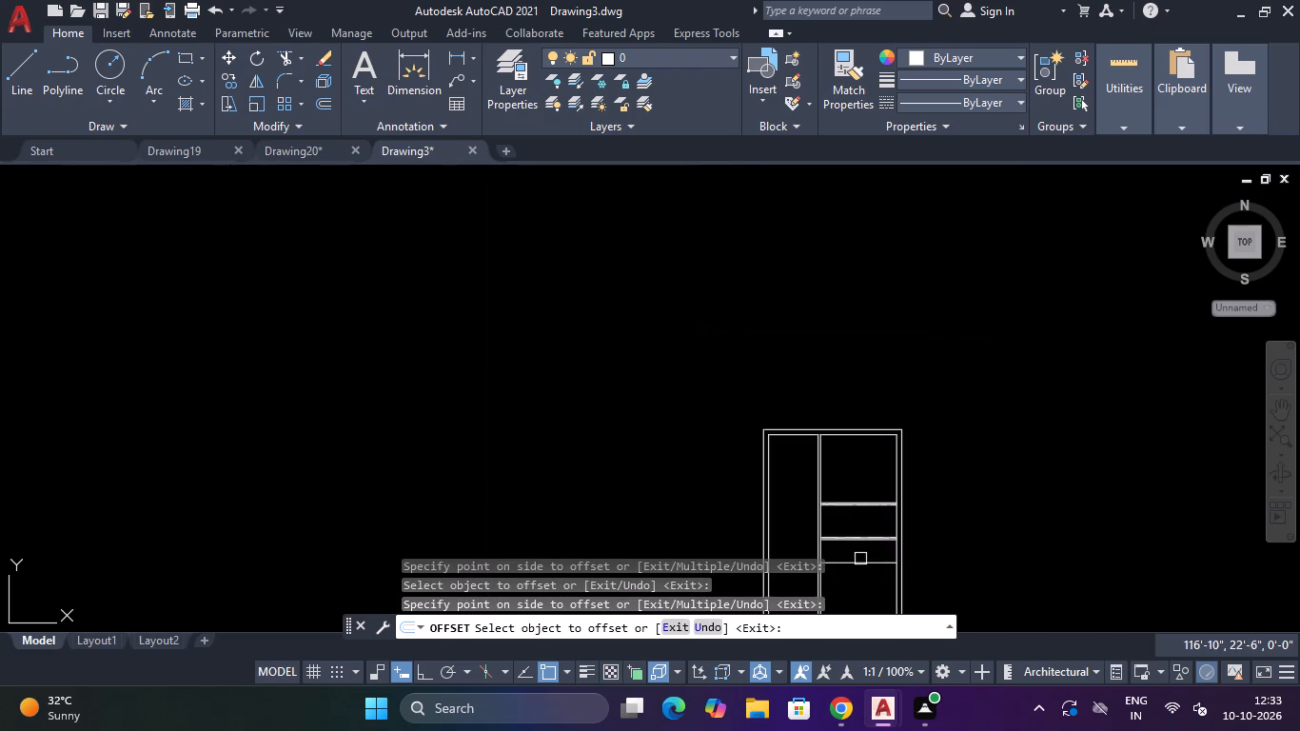
scroll(858, 563, "up", 3)
scroll(857, 547, "down", 3)
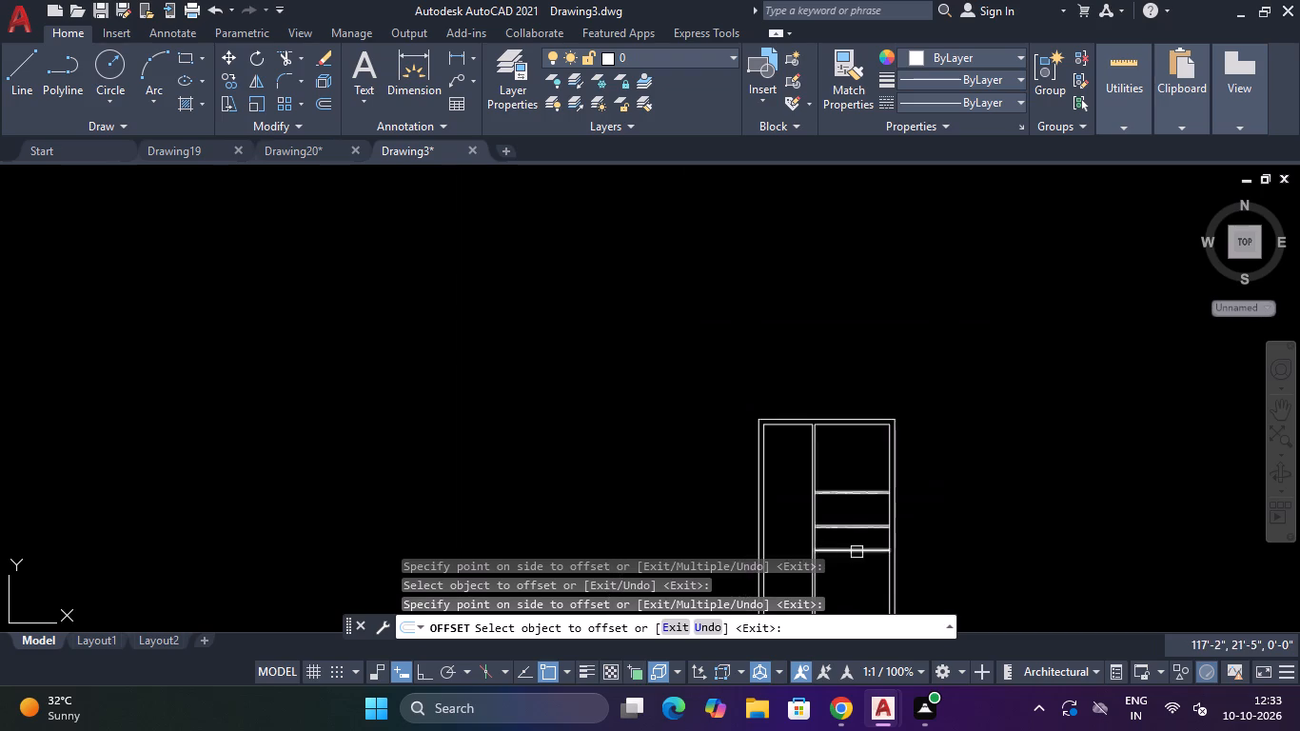
scroll(857, 552, "up", 3)
left_click(860, 541)
left_click(857, 496)
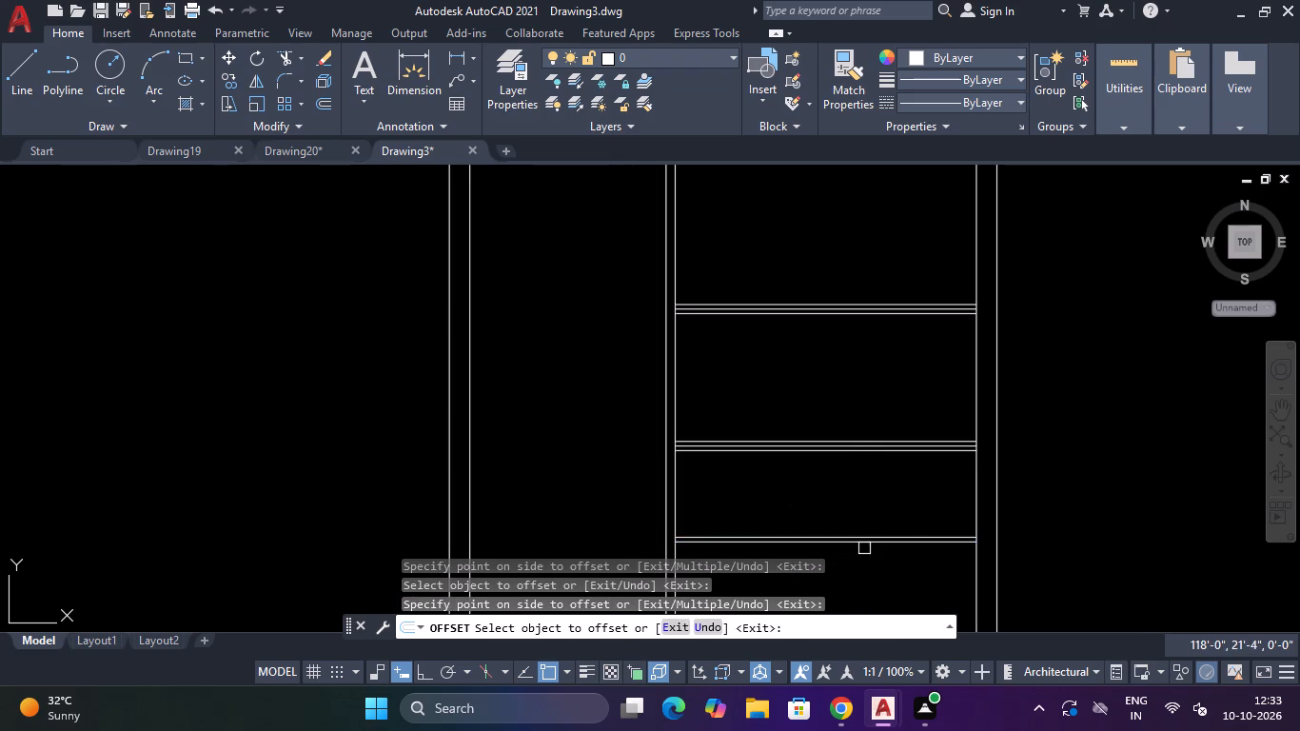
left_click(864, 543)
left_click(864, 570)
key("Escape")
key("Escape")
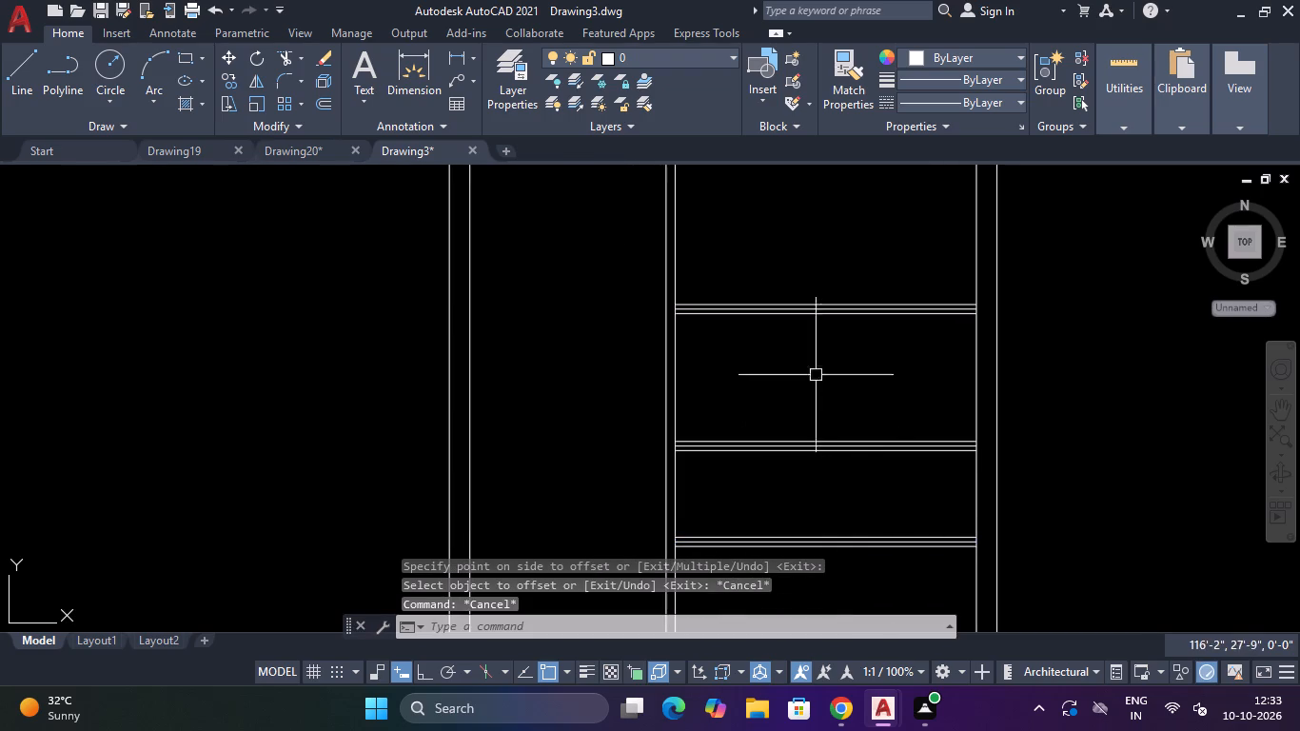
Erase the centre lines of the three horizontal partition walls, leaving only their two face lines.
scroll(781, 313, "up", 2)
left_click(778, 301)
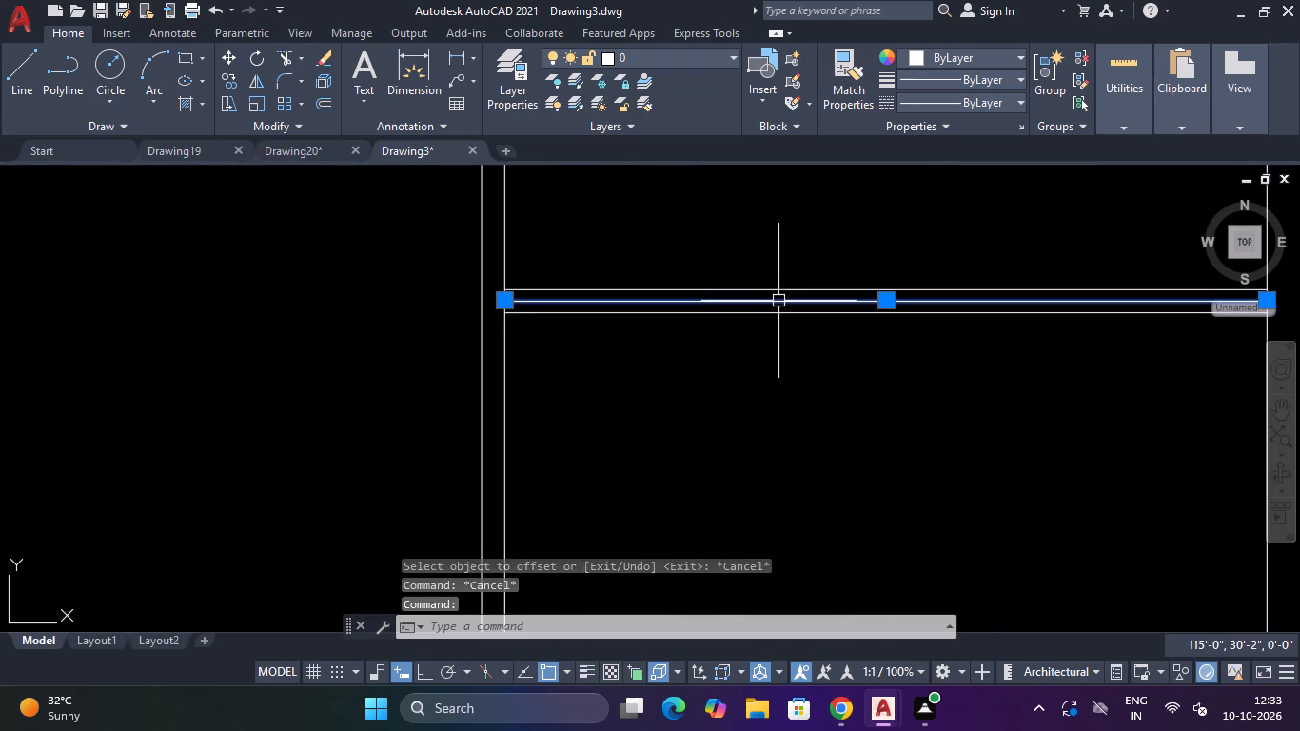
key("Delete")
scroll(778, 301, "down", 4)
scroll(773, 371, "up", 5)
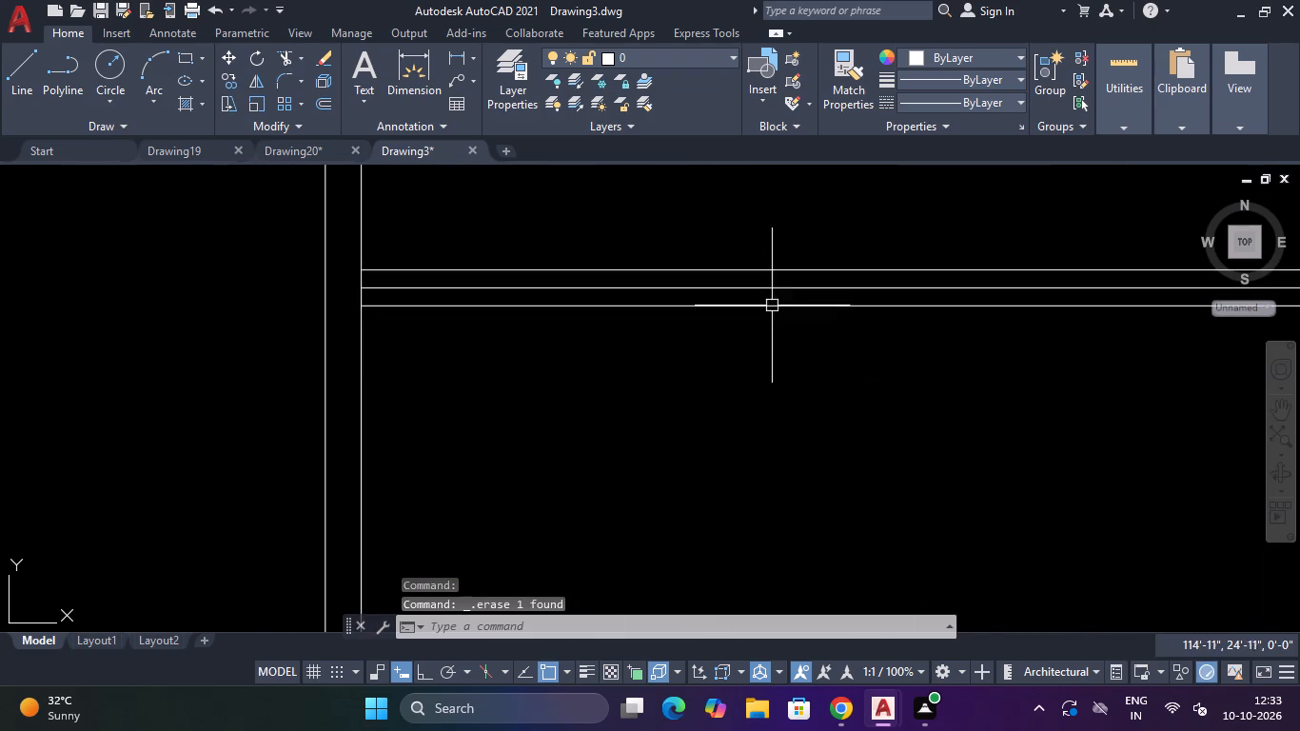
left_click(770, 287)
key("Delete")
scroll(772, 312, "down", 3)
scroll(782, 412, "up", 2)
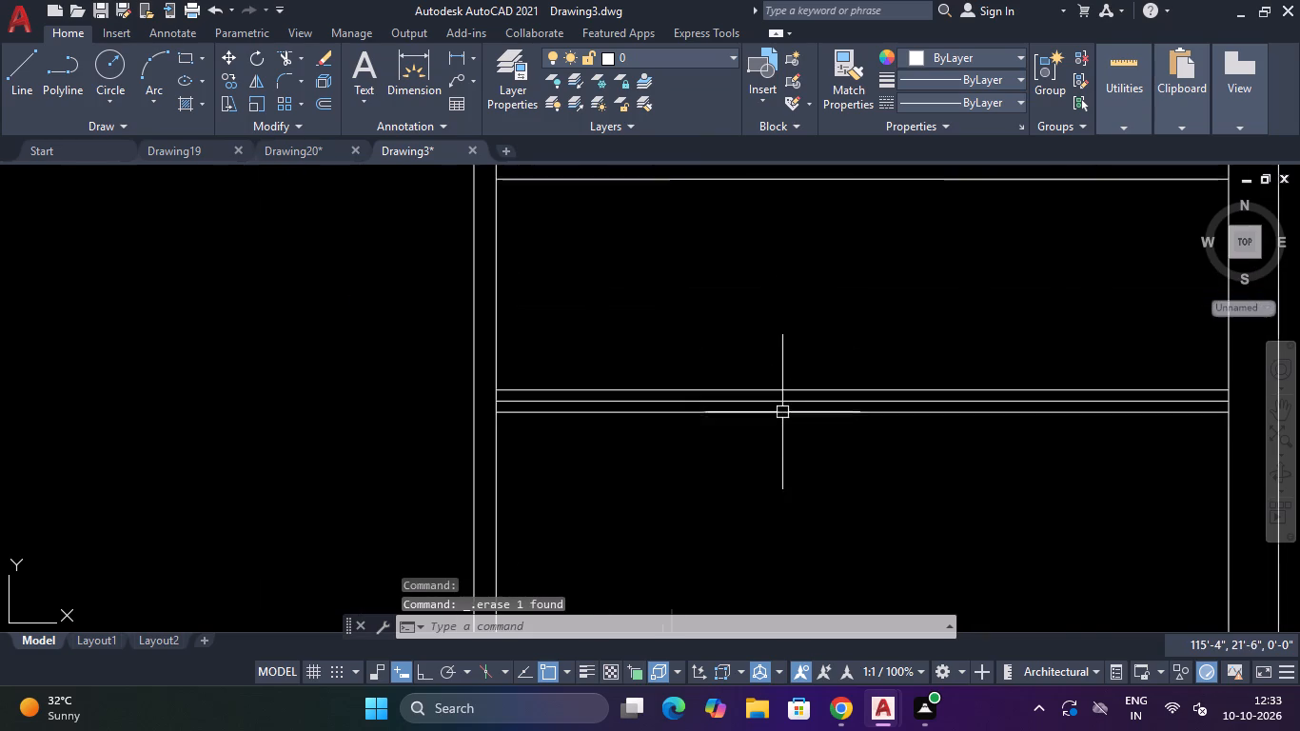
left_click(781, 399)
key("Delete")
scroll(780, 367, "down", 4)
key("Escape")
key("Escape")
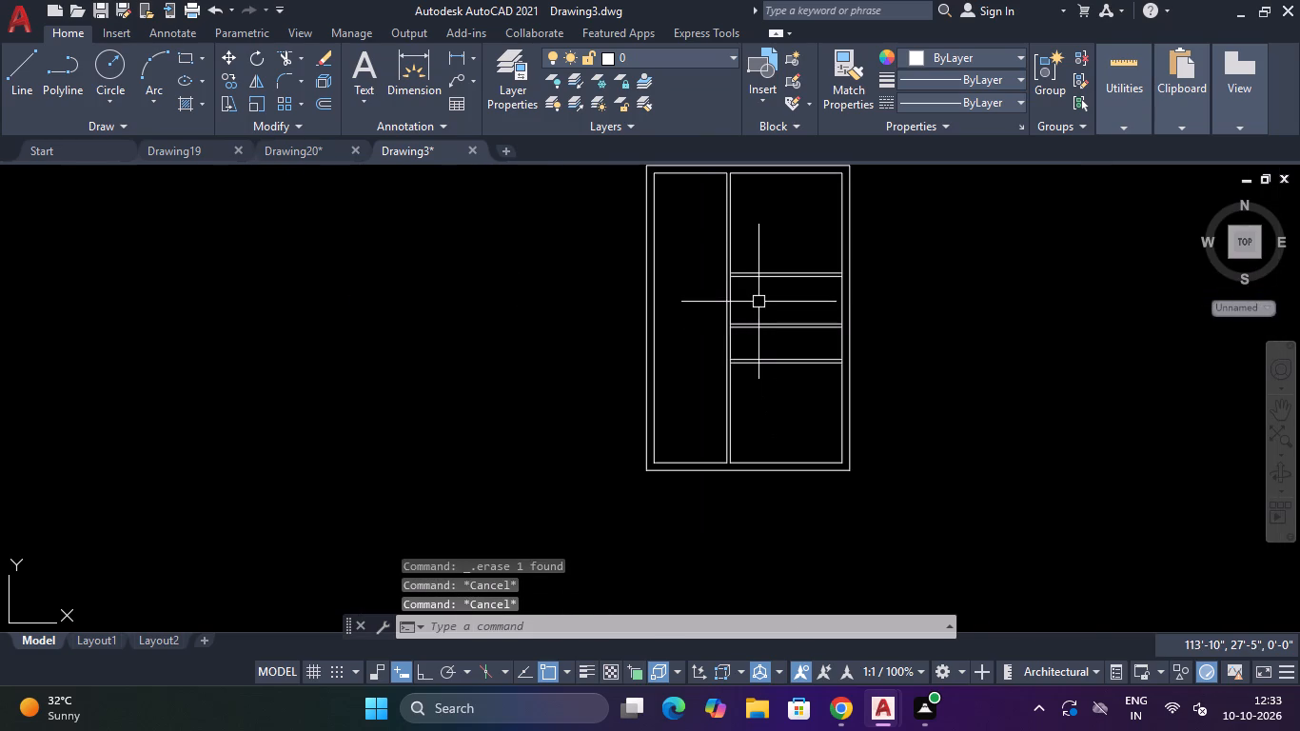
Trim the vertical wall lines across both ends of the upper horizontal partition to open its junctions.
type("TR")
key("space")
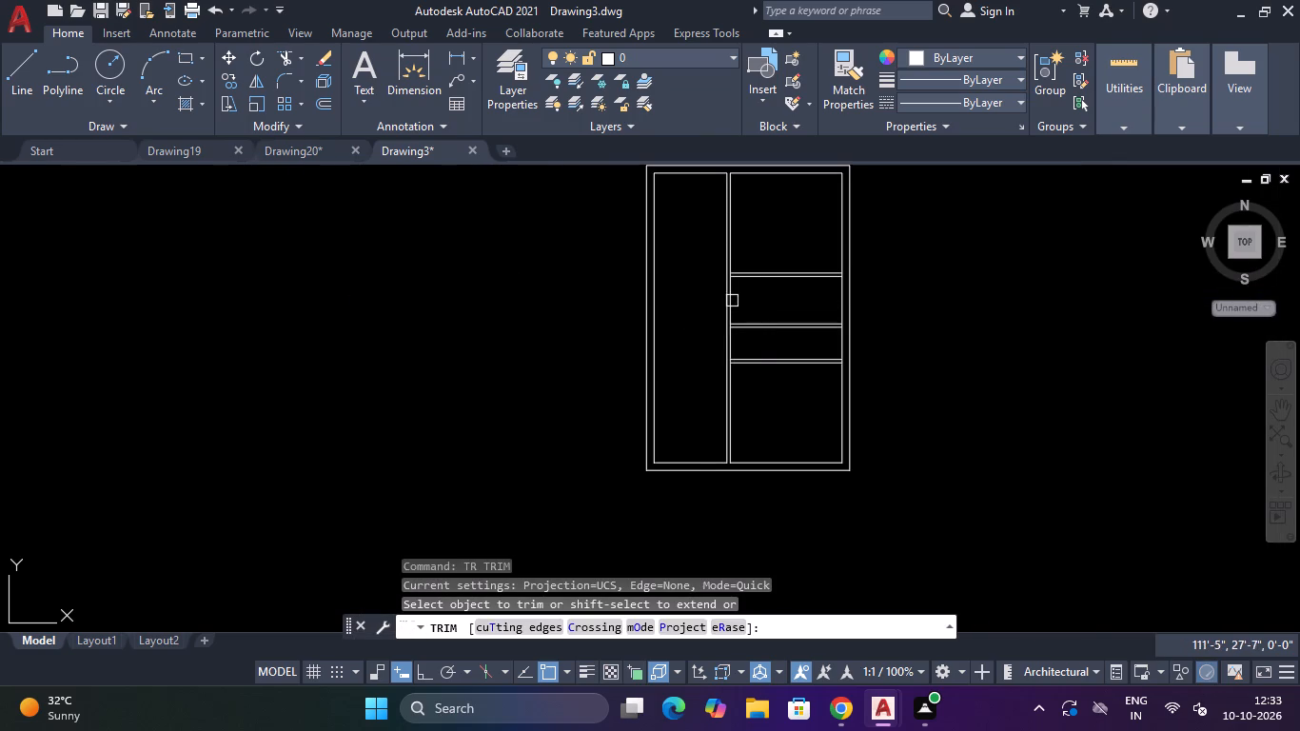
scroll(722, 257, "up", 6)
left_click(747, 368)
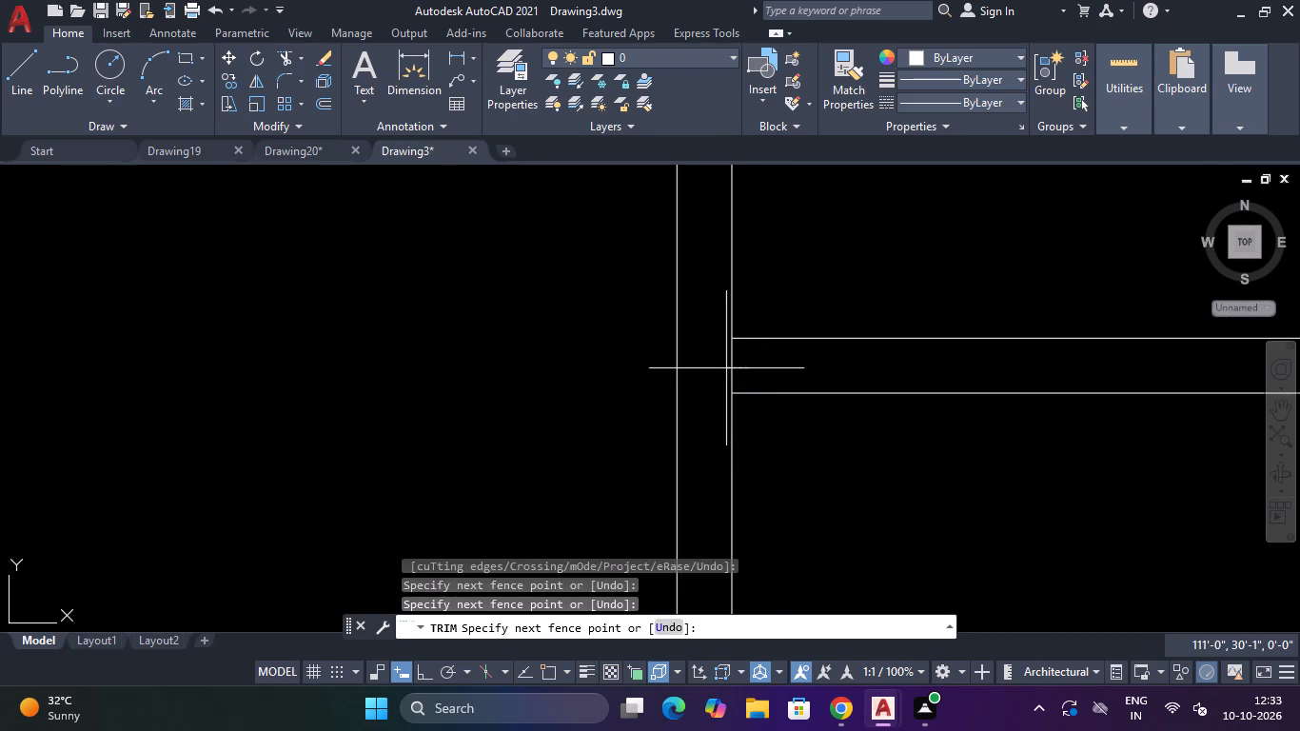
left_click(723, 367)
scroll(734, 367, "down", 4)
scroll(1021, 364, "up", 3)
left_click(982, 377)
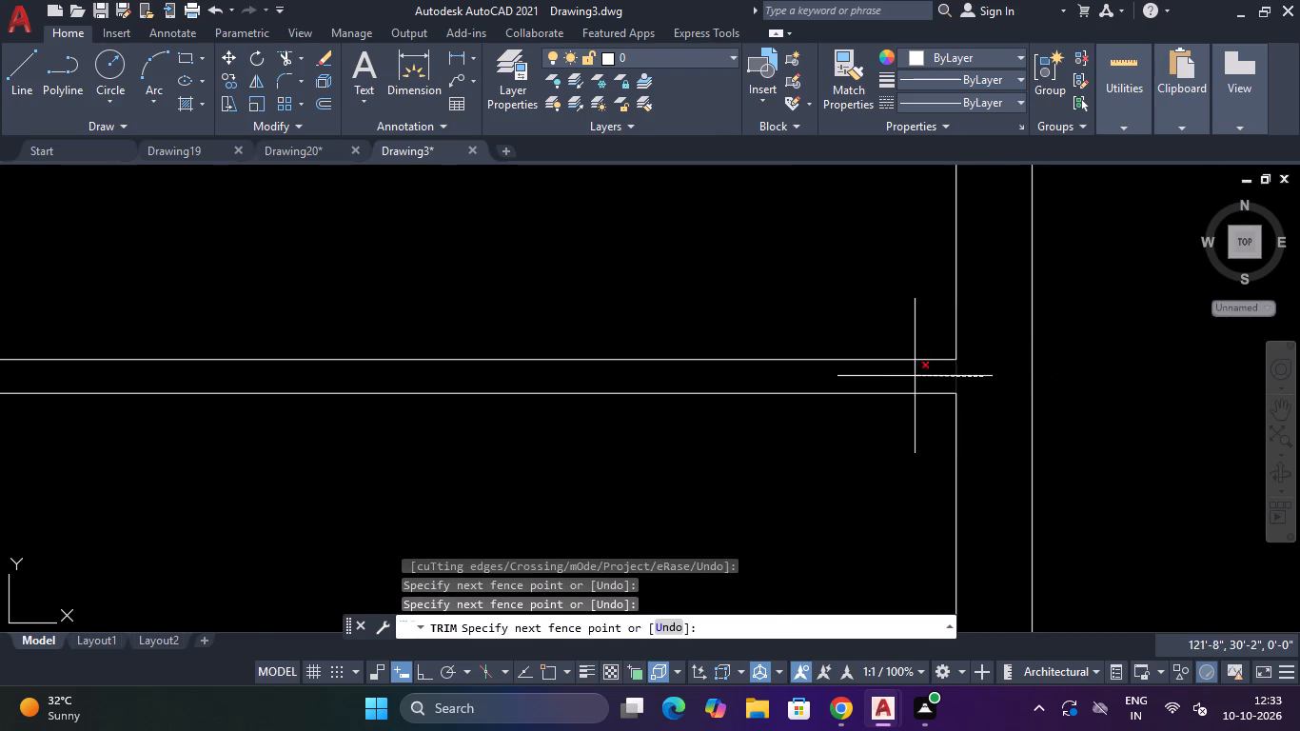
left_click(915, 376)
Trim the vertical wall lines across both ends of the middle horizontal partition.
scroll(922, 371, "down", 4)
scroll(927, 458, "up", 3)
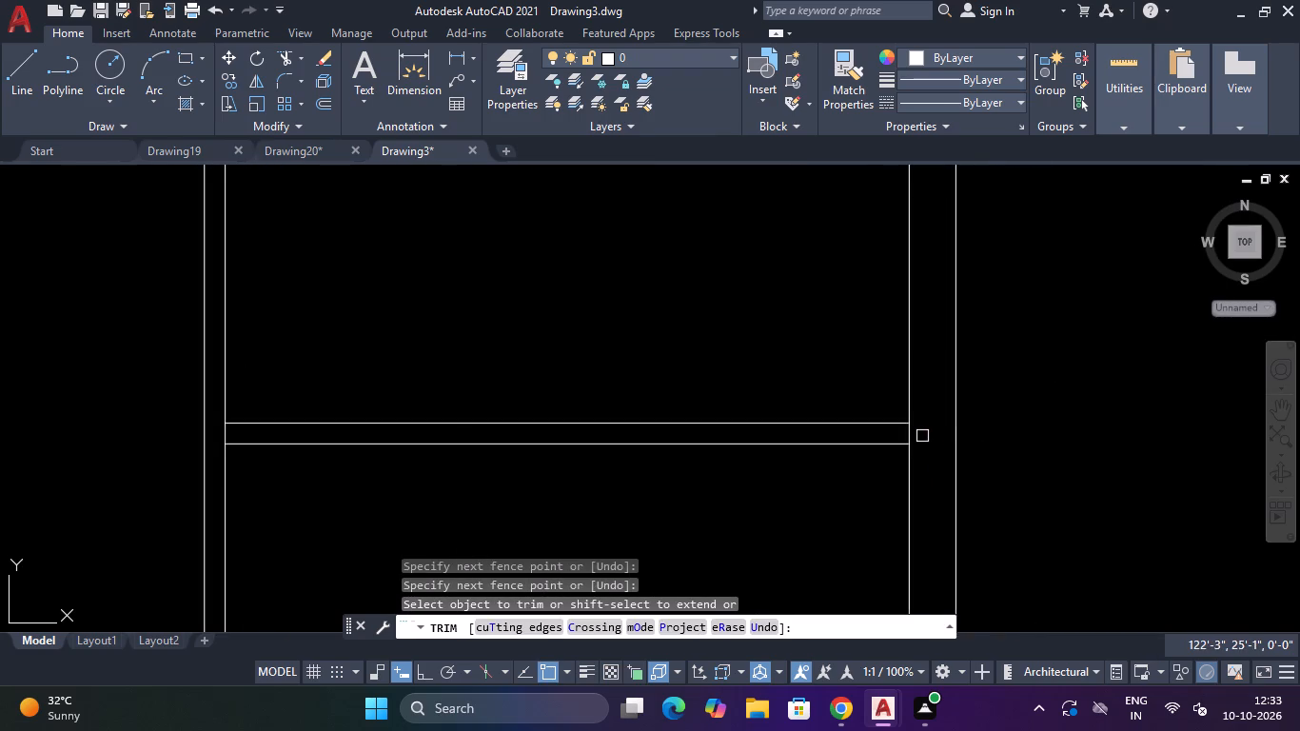
scroll(922, 436, "up", 2)
left_click(912, 432)
left_click(670, 428)
scroll(699, 431, "down", 3)
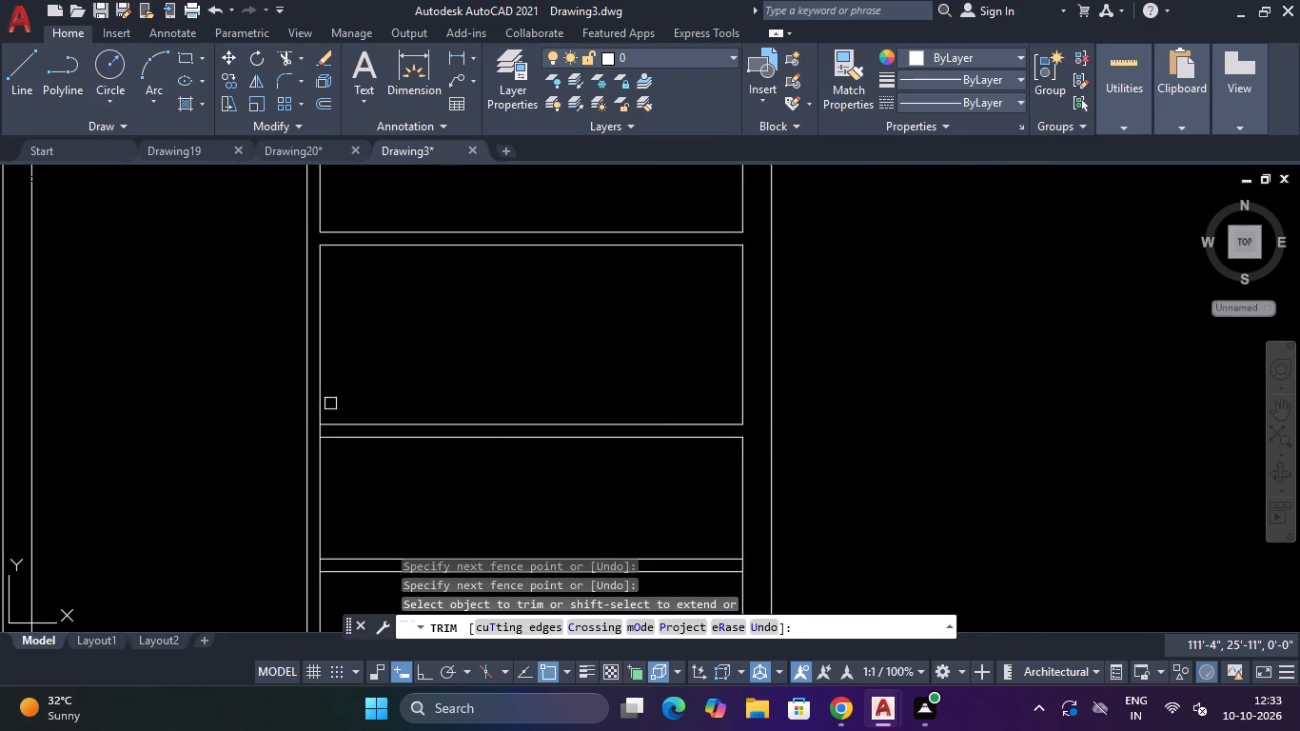
scroll(325, 423, "down", 2)
scroll(325, 424, "up", 4)
left_click(317, 444)
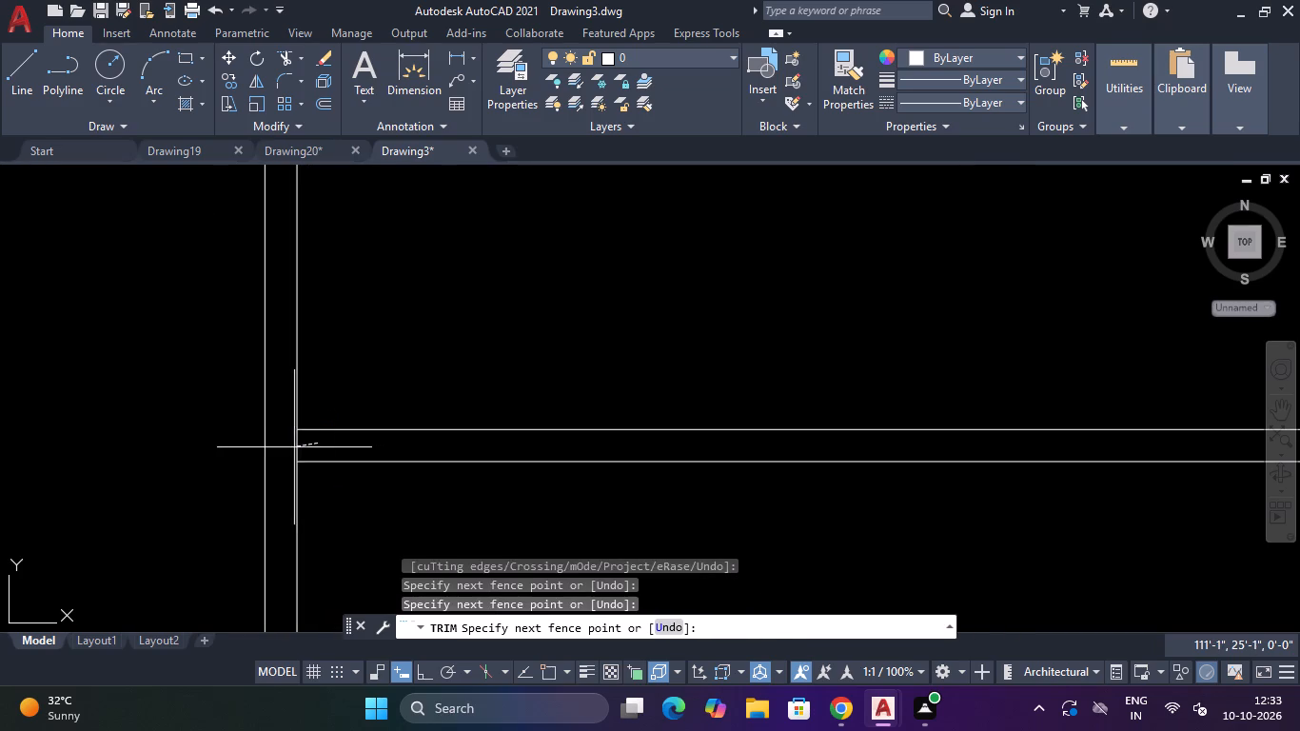
left_click(289, 451)
Trim the vertical wall lines across both ends of the lowest horizontal partition.
scroll(479, 504, "down", 5)
scroll(582, 543, "up", 3)
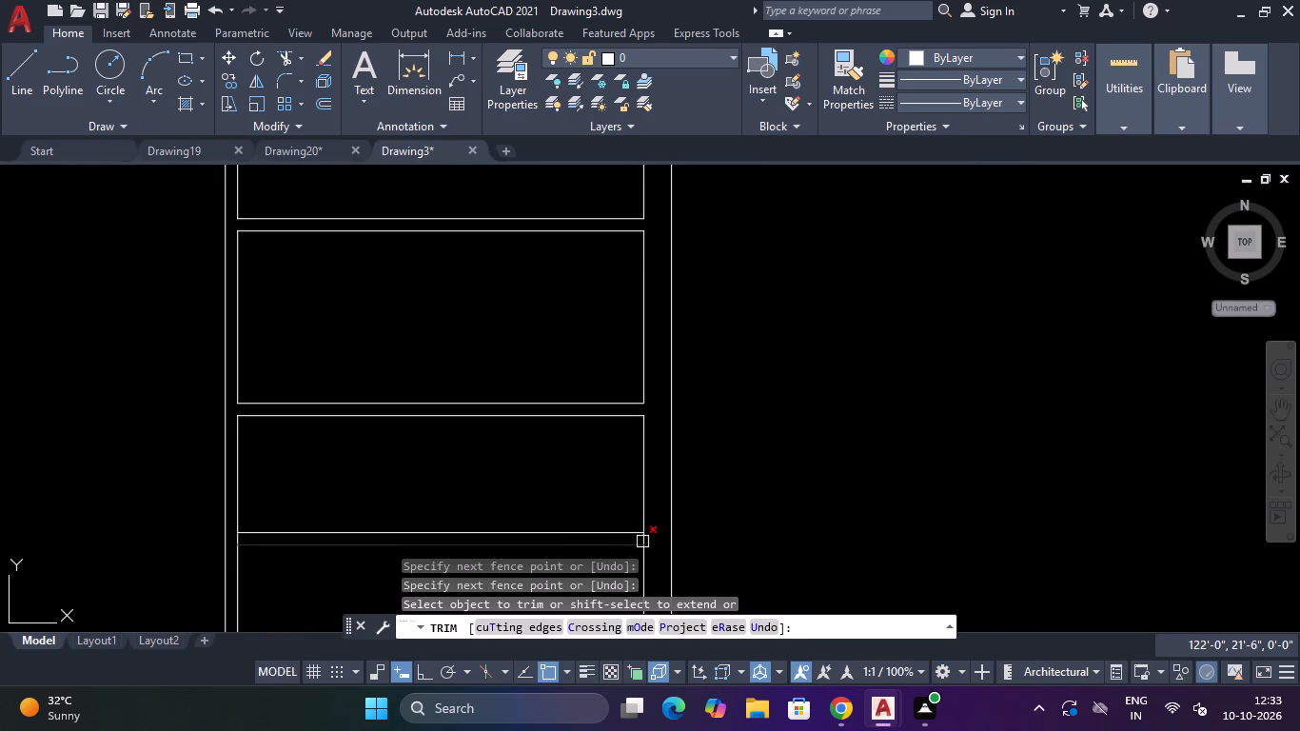
scroll(642, 541, "up", 3)
left_click(639, 539)
left_click(592, 533)
scroll(596, 532, "down", 4)
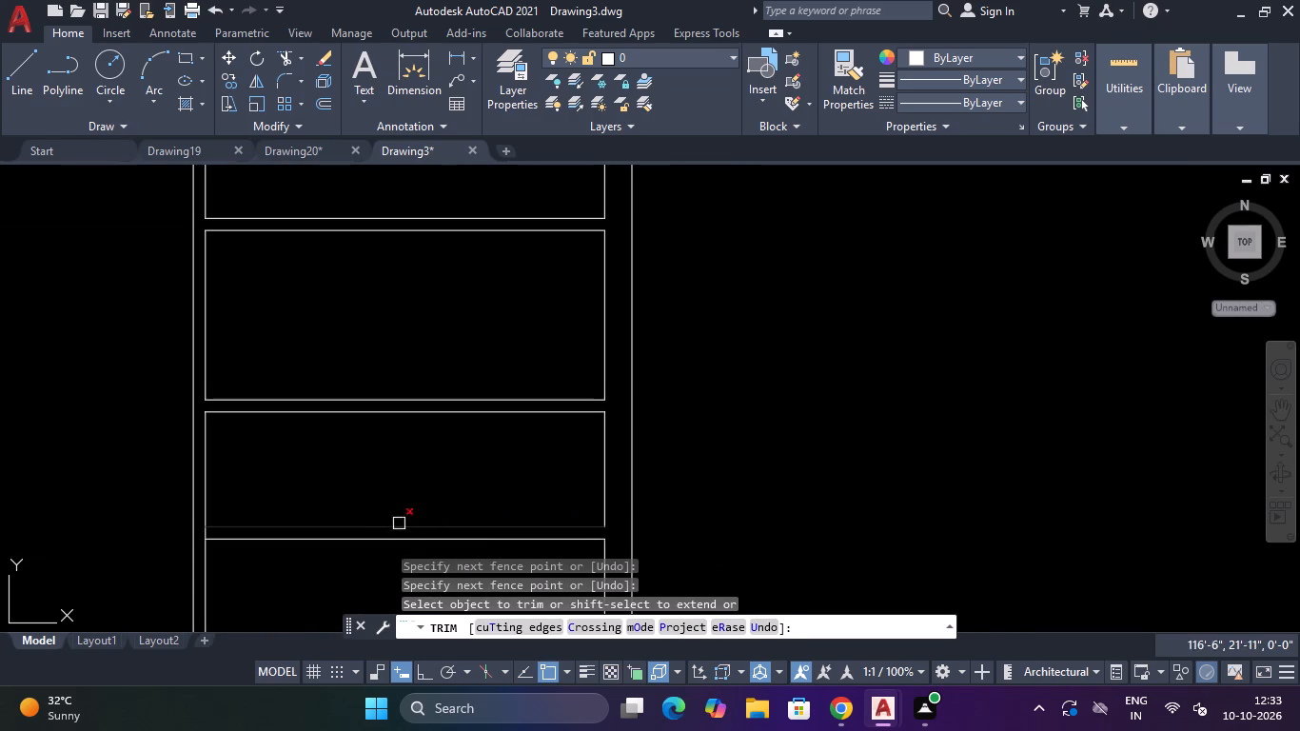
scroll(168, 543, "up", 4)
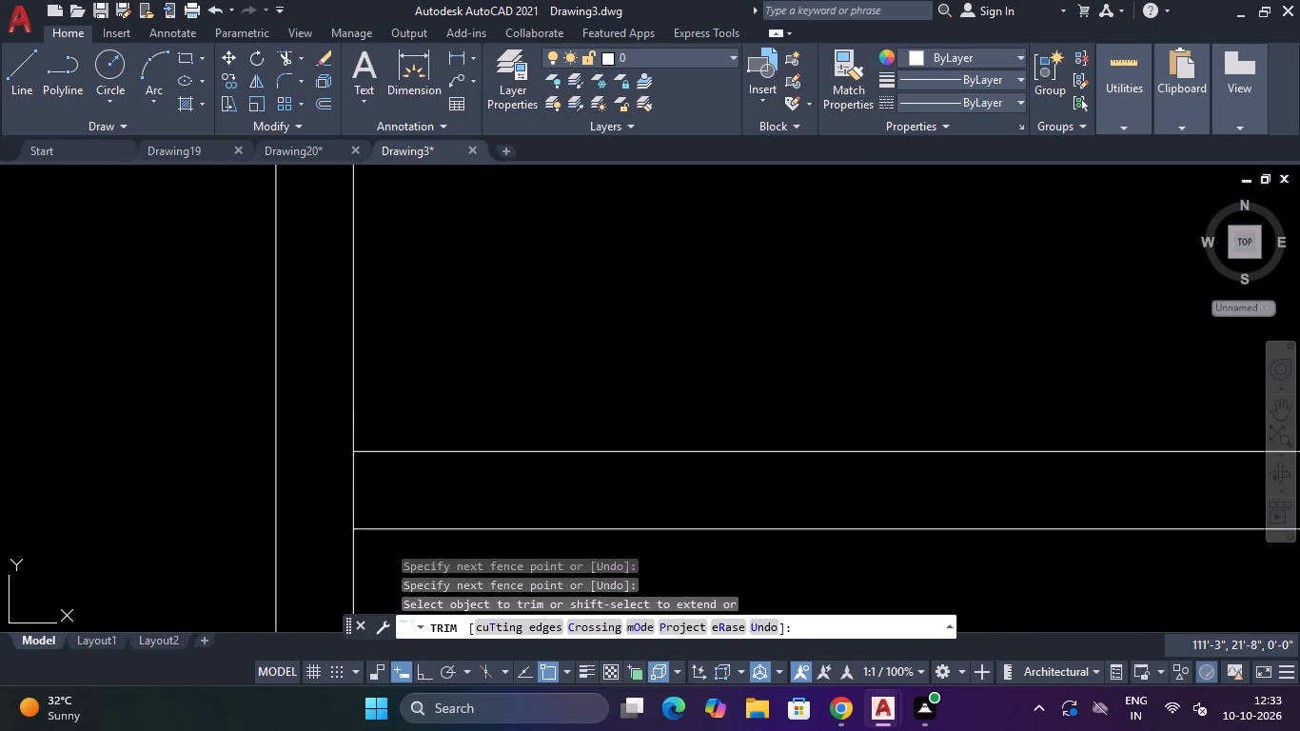
left_click(388, 490)
left_click(345, 490)
key("Escape")
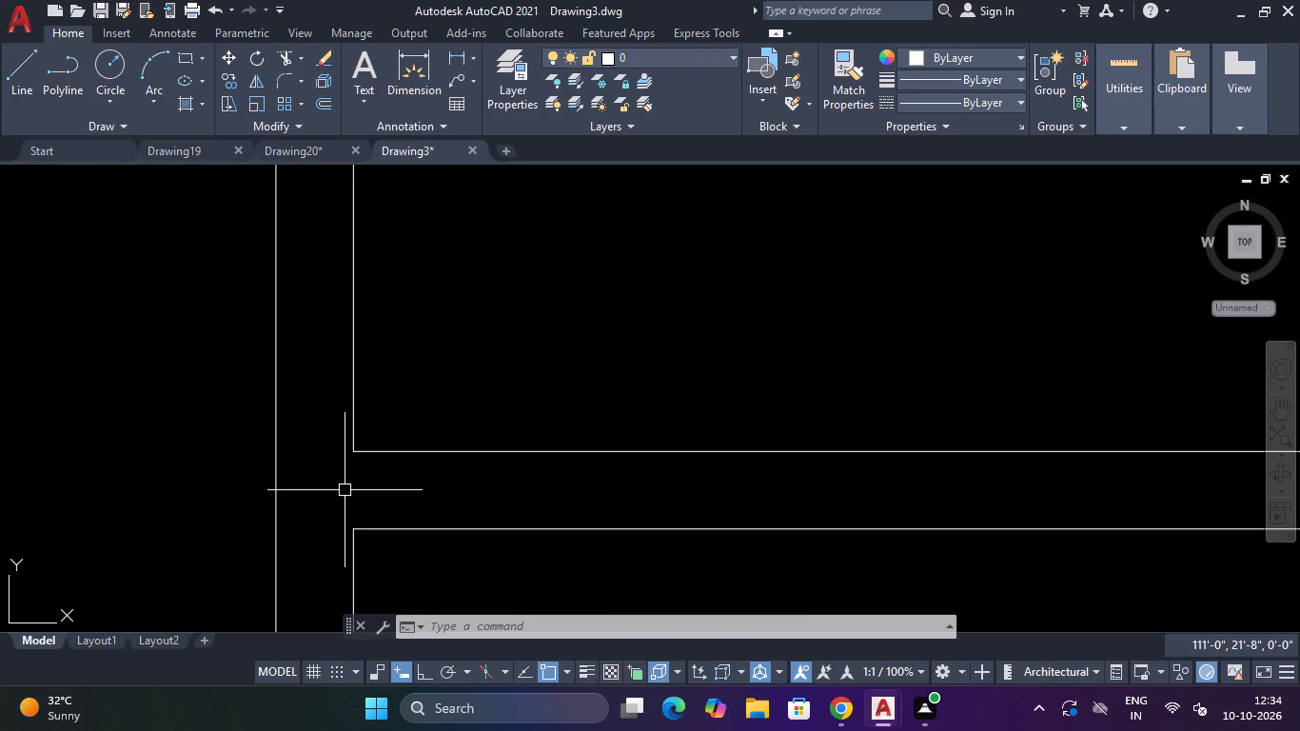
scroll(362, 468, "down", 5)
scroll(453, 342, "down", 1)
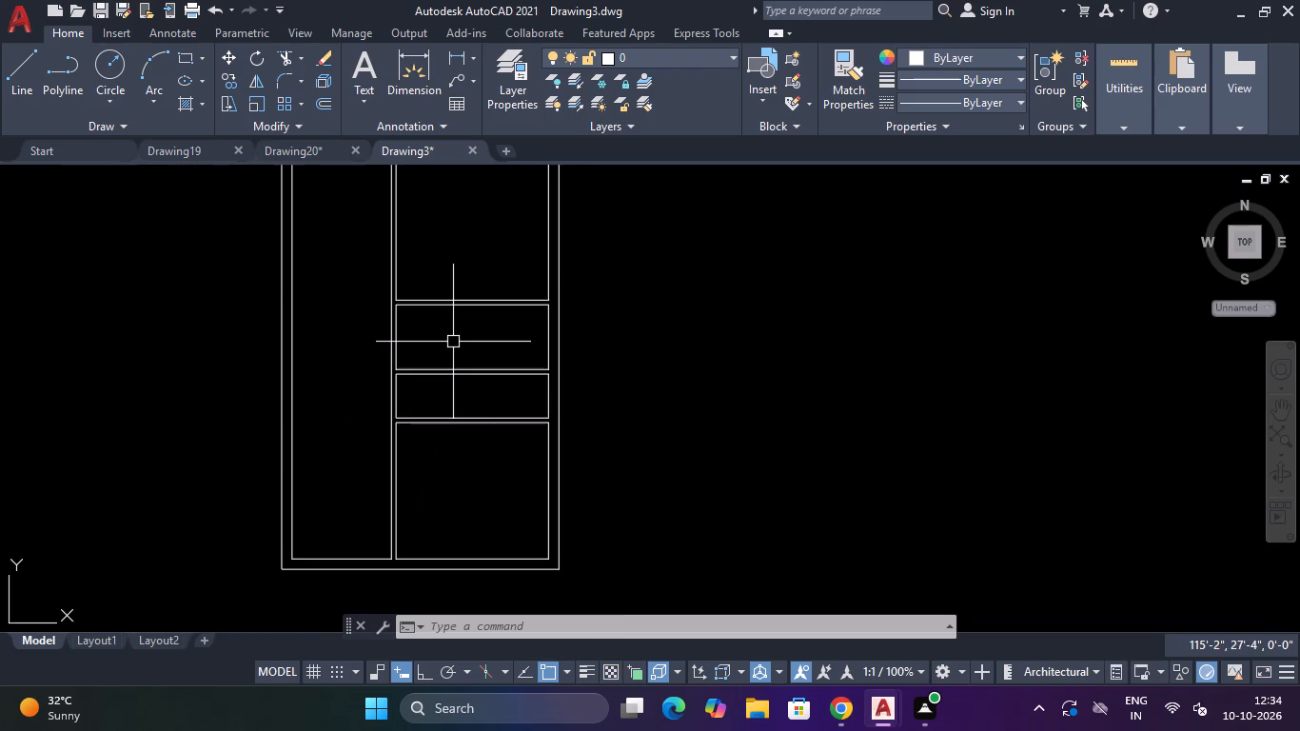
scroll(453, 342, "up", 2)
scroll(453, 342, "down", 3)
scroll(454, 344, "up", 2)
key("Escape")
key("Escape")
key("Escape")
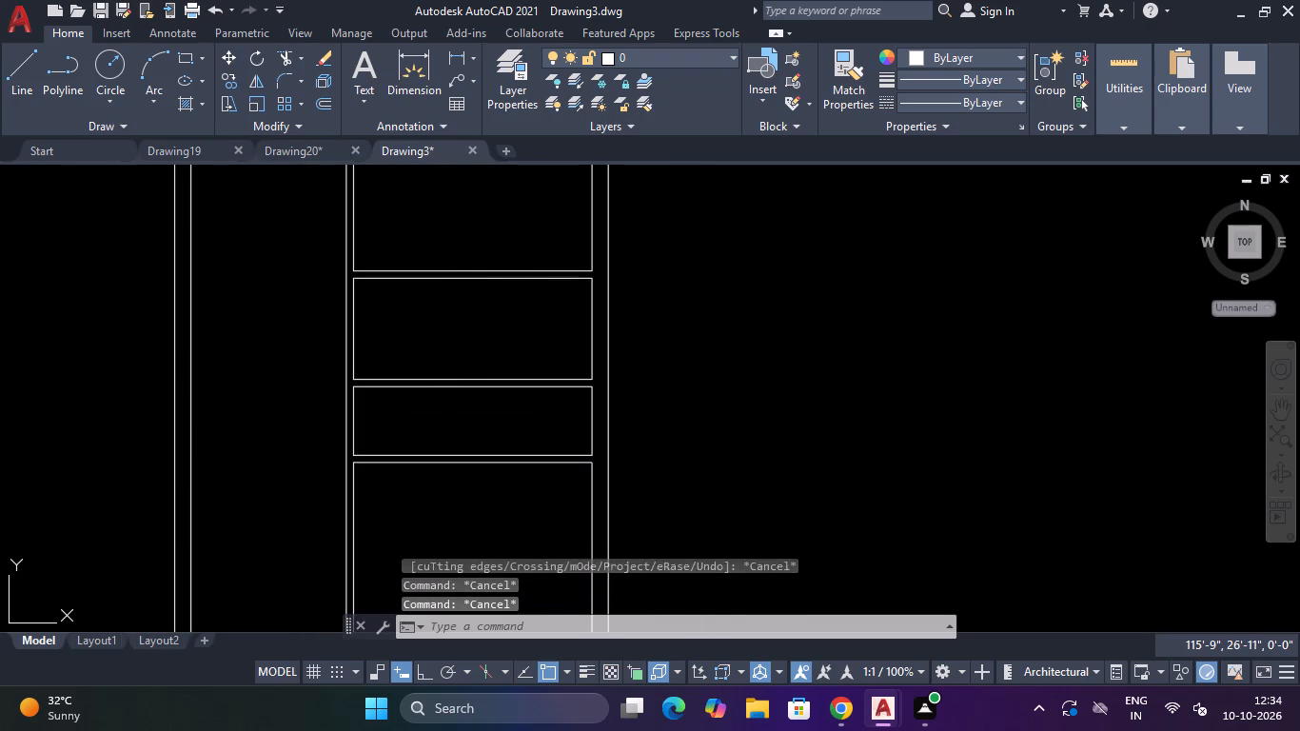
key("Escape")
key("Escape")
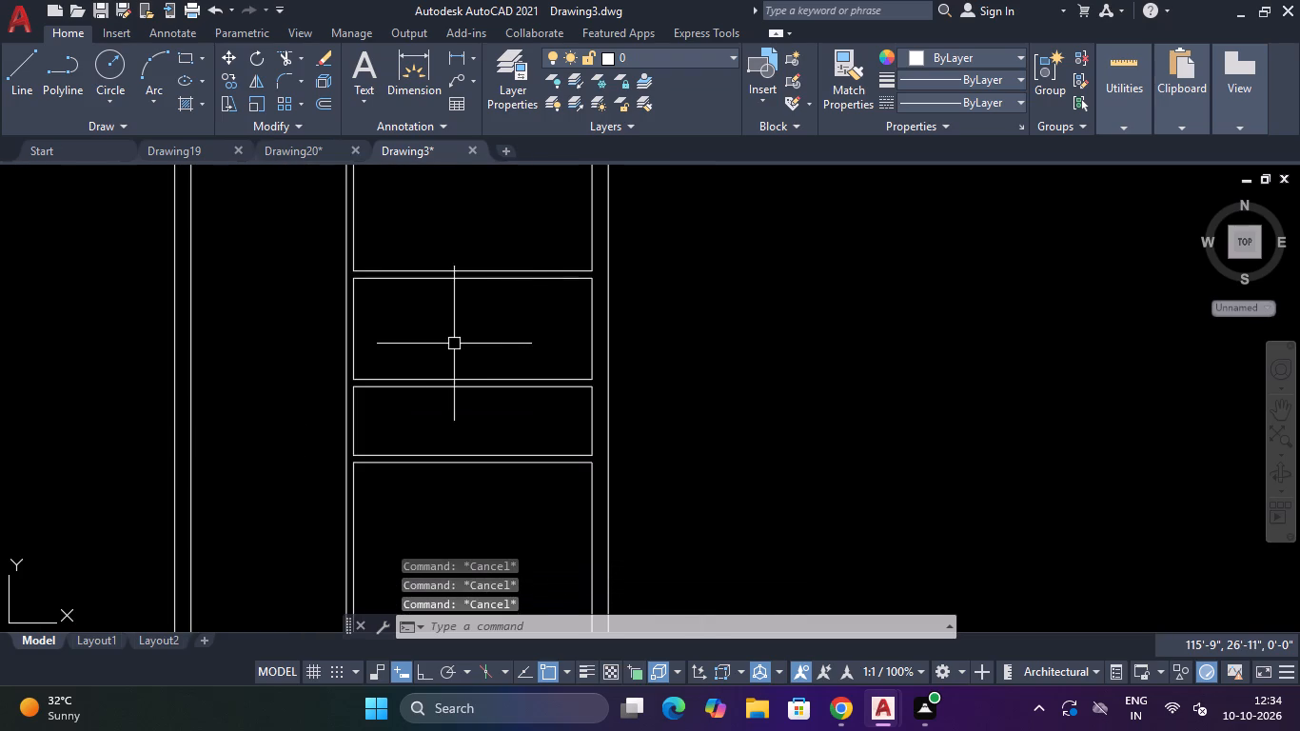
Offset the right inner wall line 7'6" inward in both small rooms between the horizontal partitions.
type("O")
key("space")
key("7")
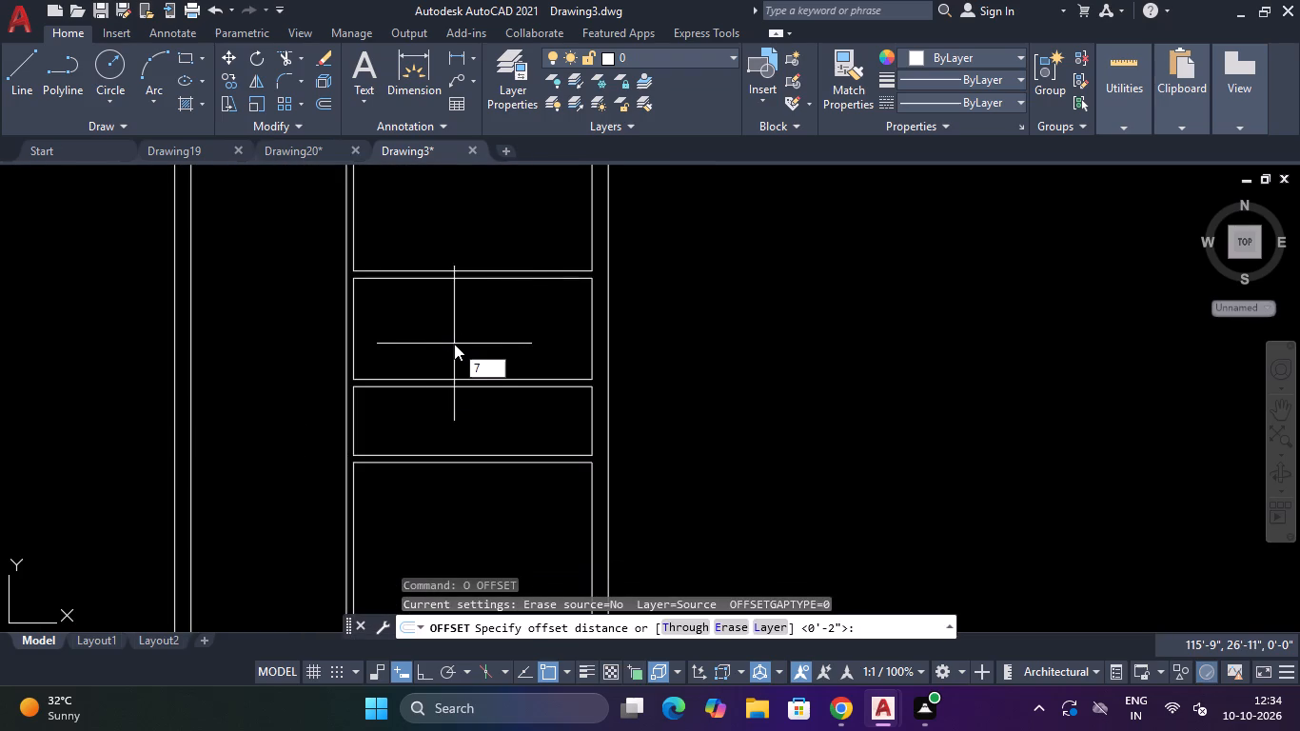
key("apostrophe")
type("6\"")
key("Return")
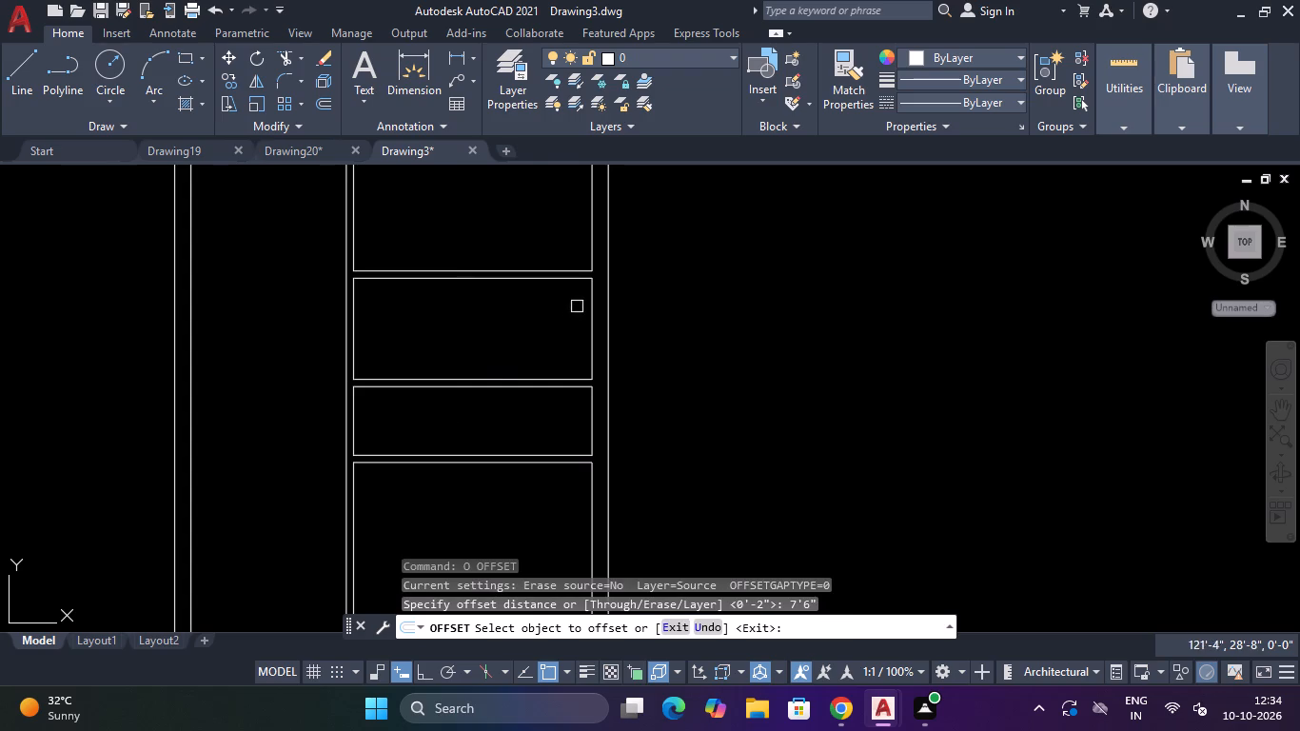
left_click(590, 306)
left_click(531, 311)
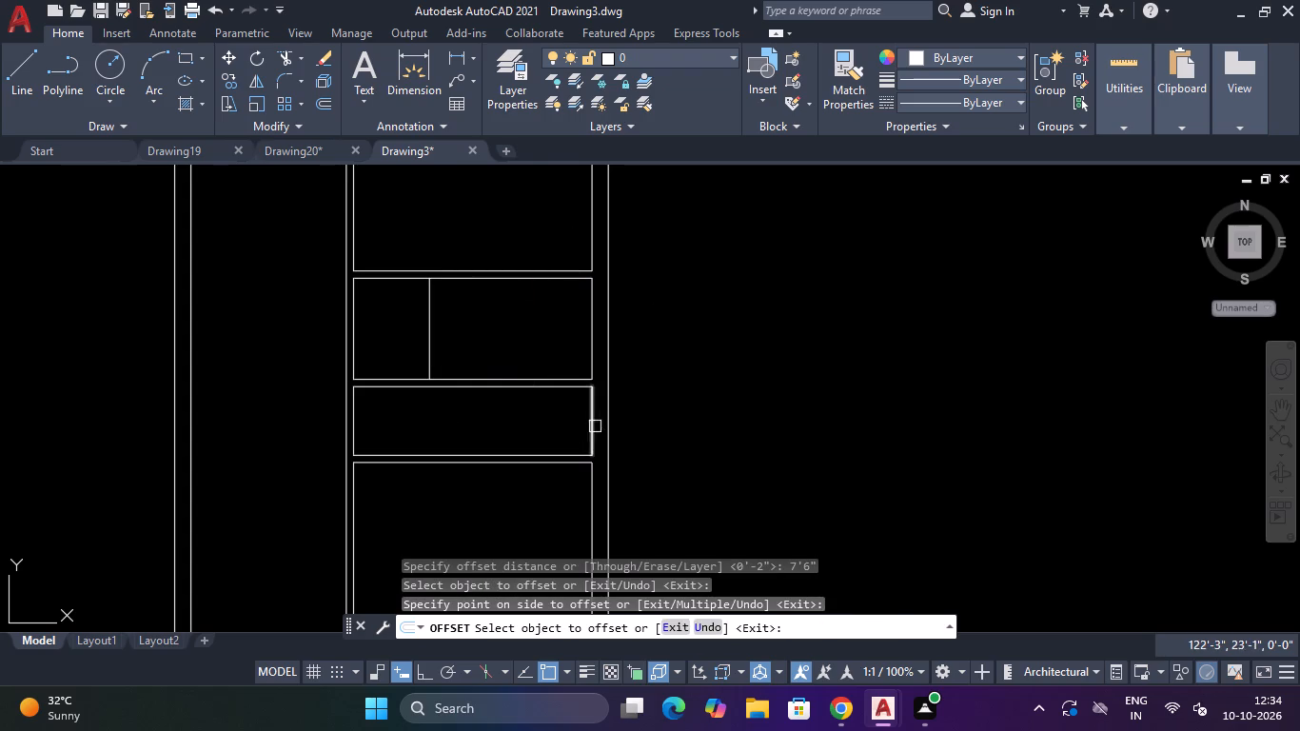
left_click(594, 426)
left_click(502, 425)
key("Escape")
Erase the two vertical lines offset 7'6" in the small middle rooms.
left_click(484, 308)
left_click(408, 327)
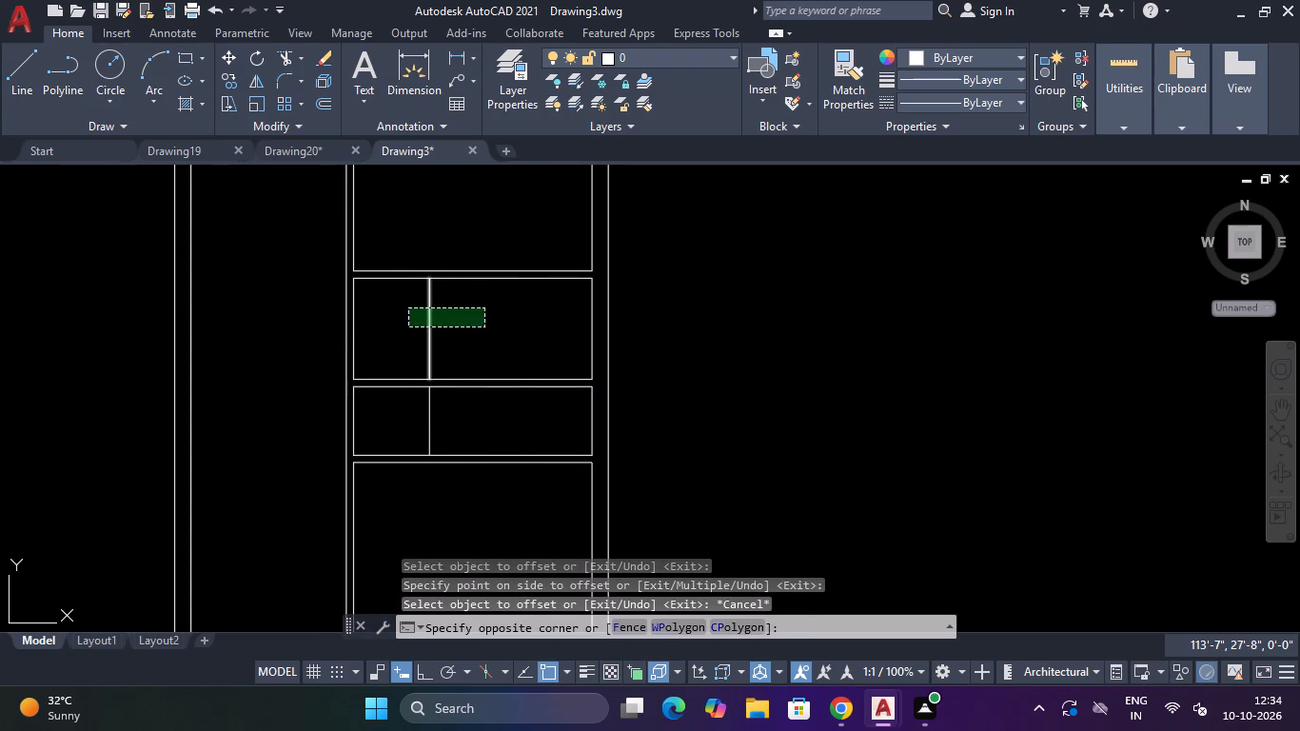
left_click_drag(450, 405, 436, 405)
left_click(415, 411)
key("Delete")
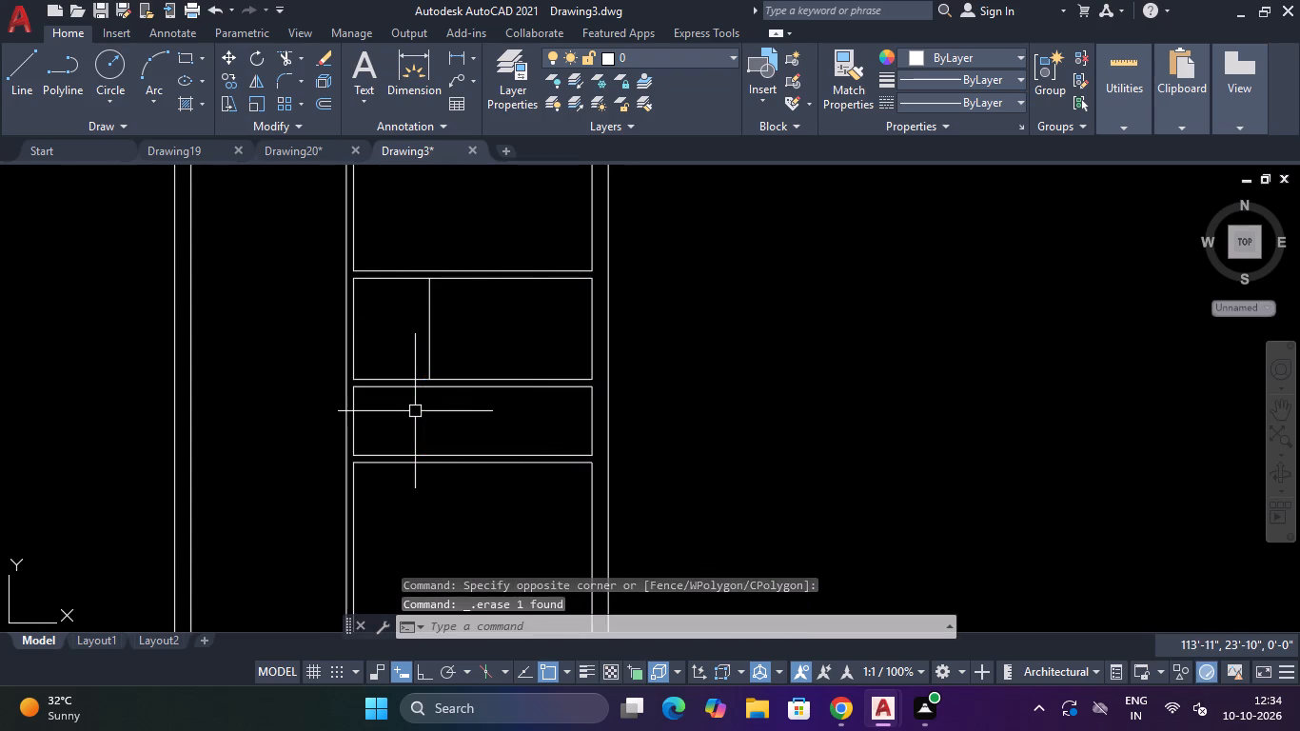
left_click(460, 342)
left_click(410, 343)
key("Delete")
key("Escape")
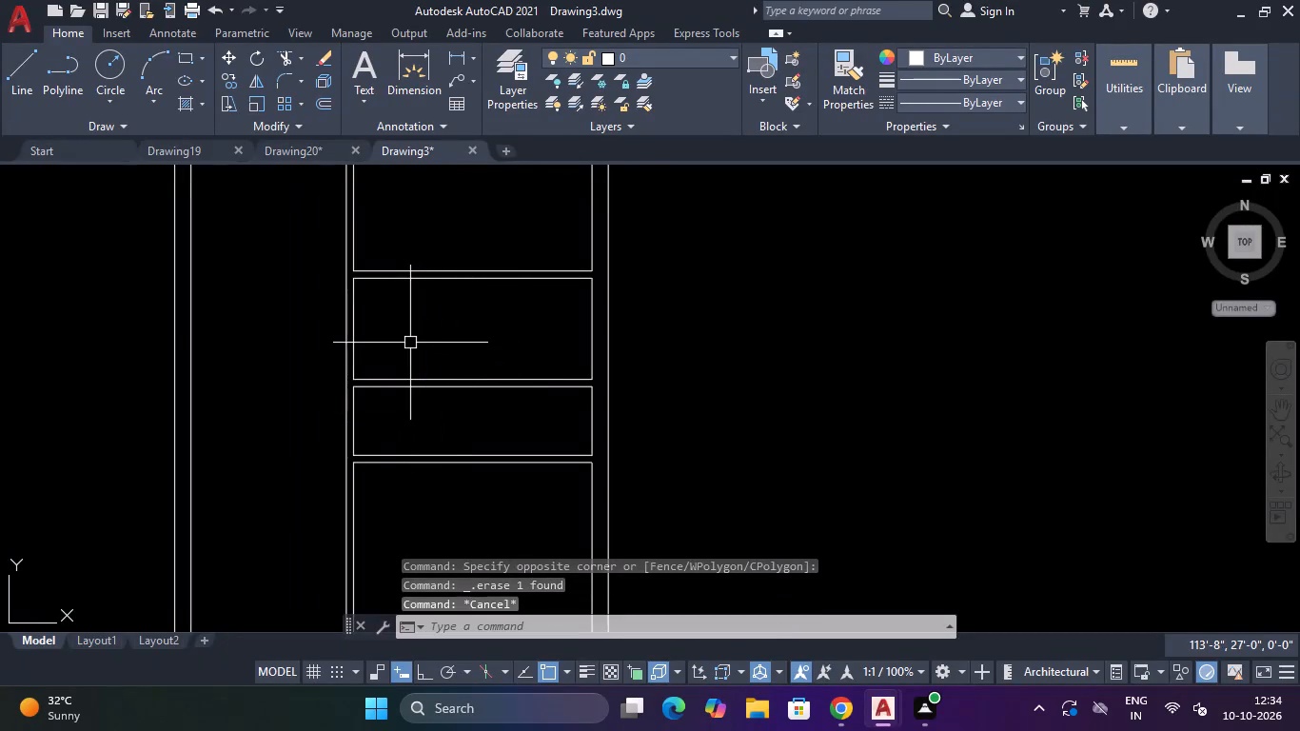
Offset the right inner wall line 7' inward in both small rooms between the horizontal partitions.
type("O")
key("space")
type("7'")
key("Return")
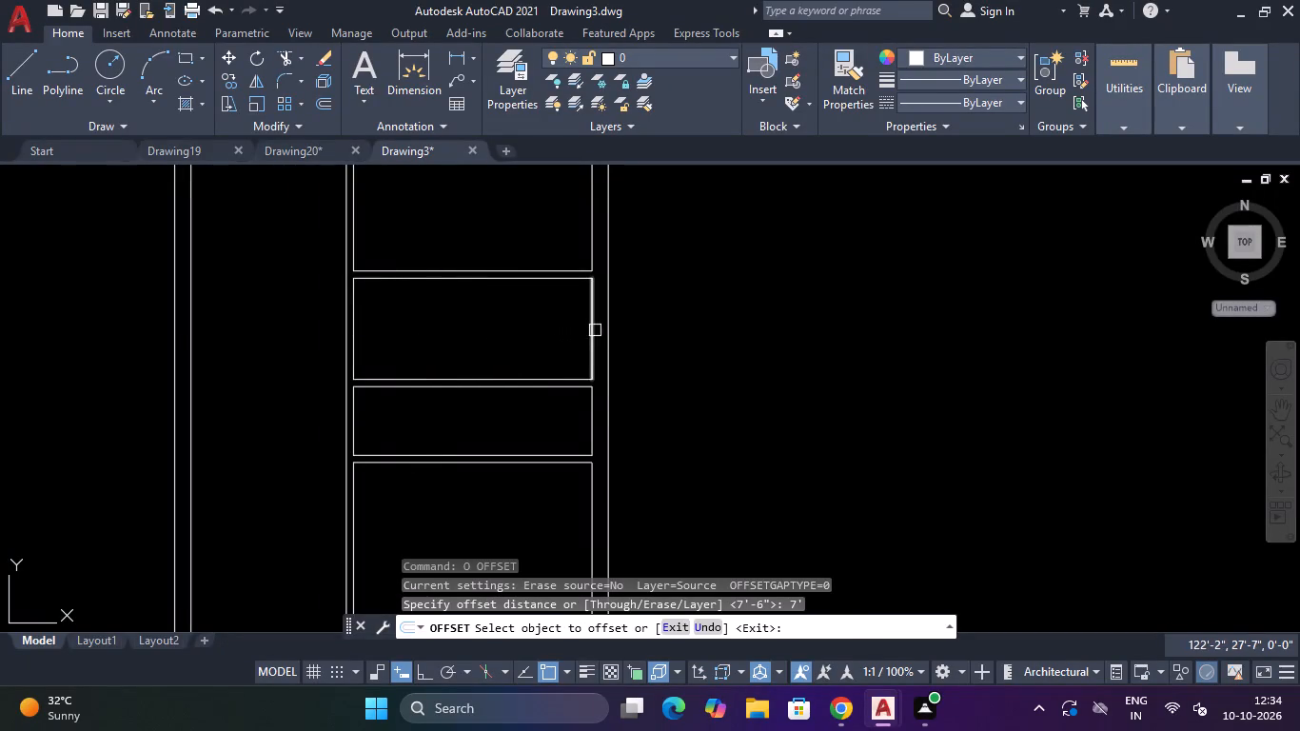
left_click(596, 327)
left_click(511, 328)
left_click_drag(590, 428, 575, 425)
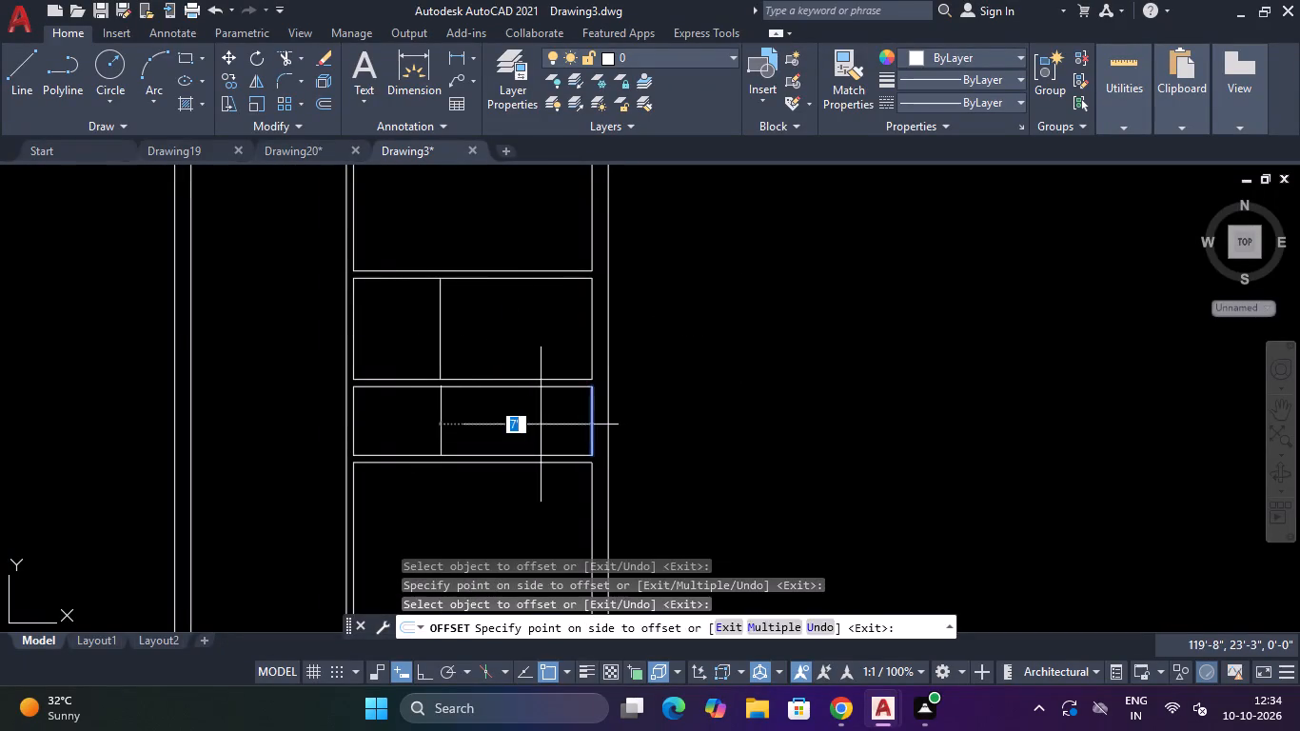
left_click(541, 425)
key("Escape")
key("Escape")
key("Escape")
Extend the horizontal wall lines bounding the small rooms to the vertical partition's far face, and the upper 7' line down across the middle partition.
scroll(475, 348, "down", 2)
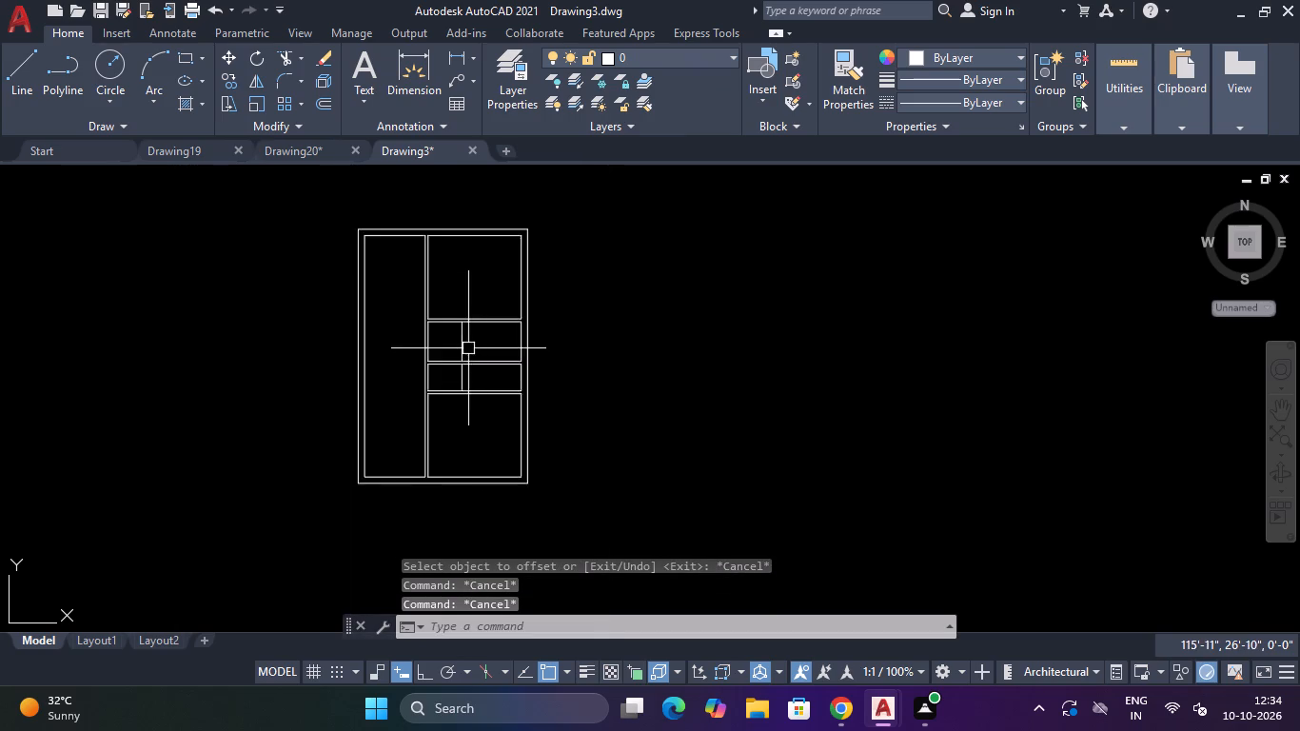
scroll(468, 348, "up", 3)
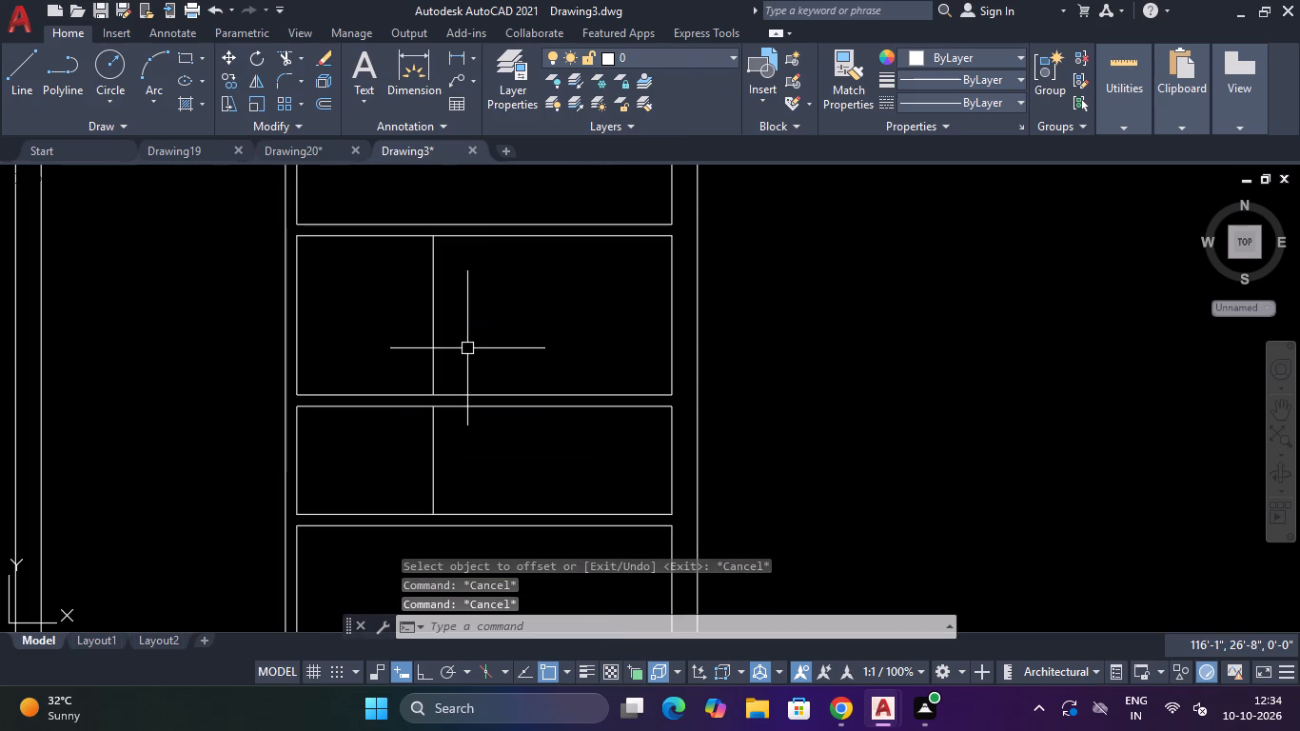
type("EX")
key("Return")
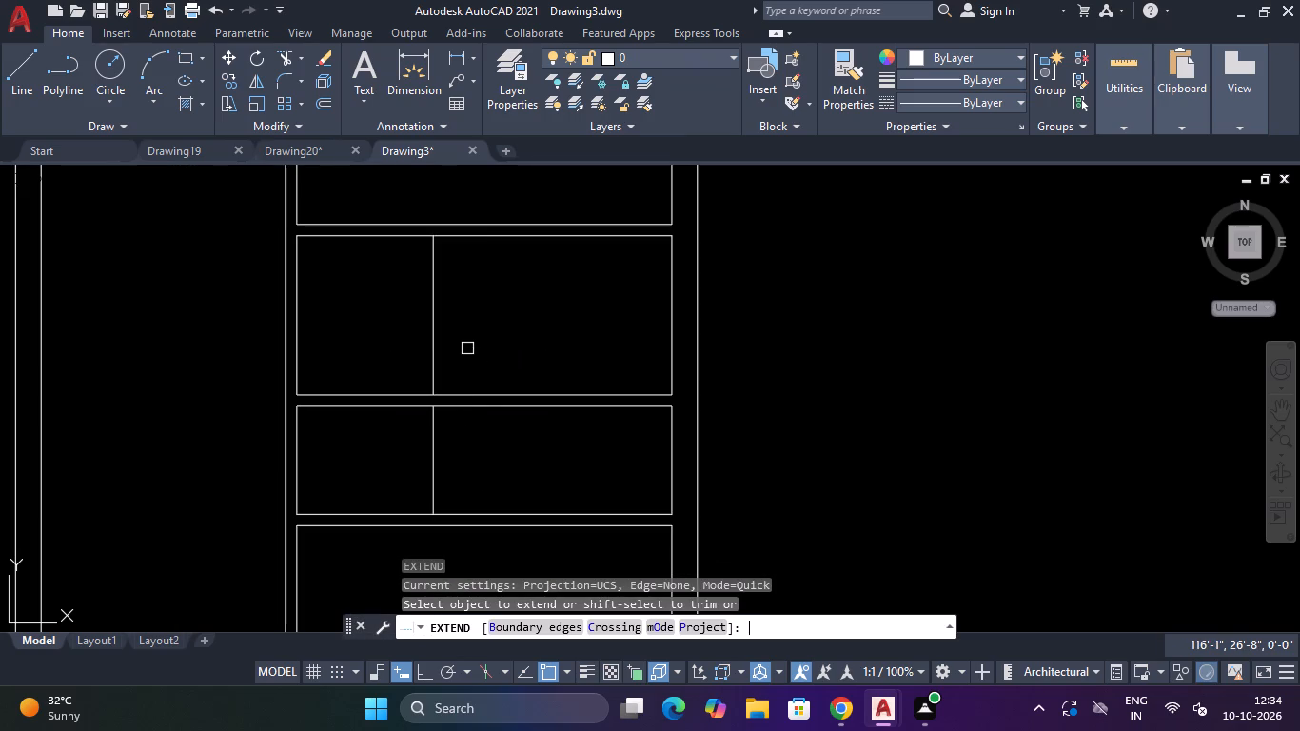
left_click(318, 235)
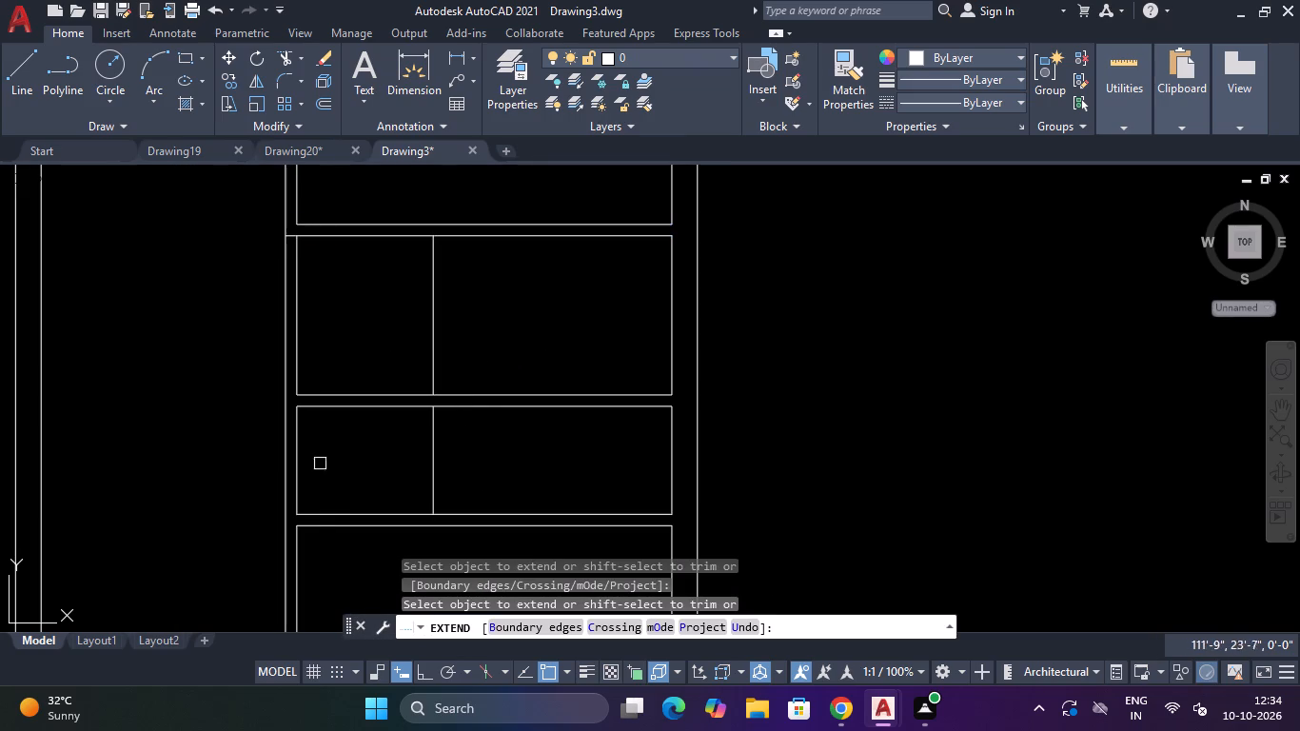
left_click(324, 515)
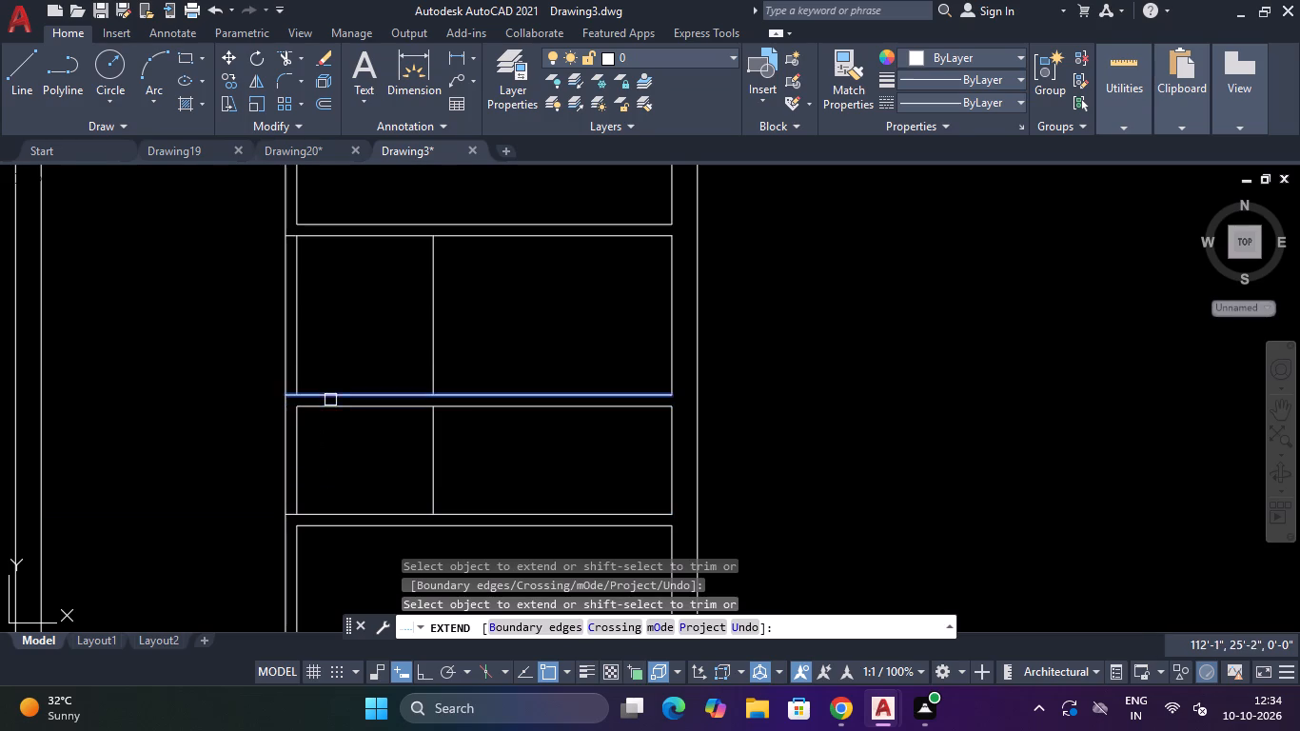
left_click(330, 400)
left_click(331, 408)
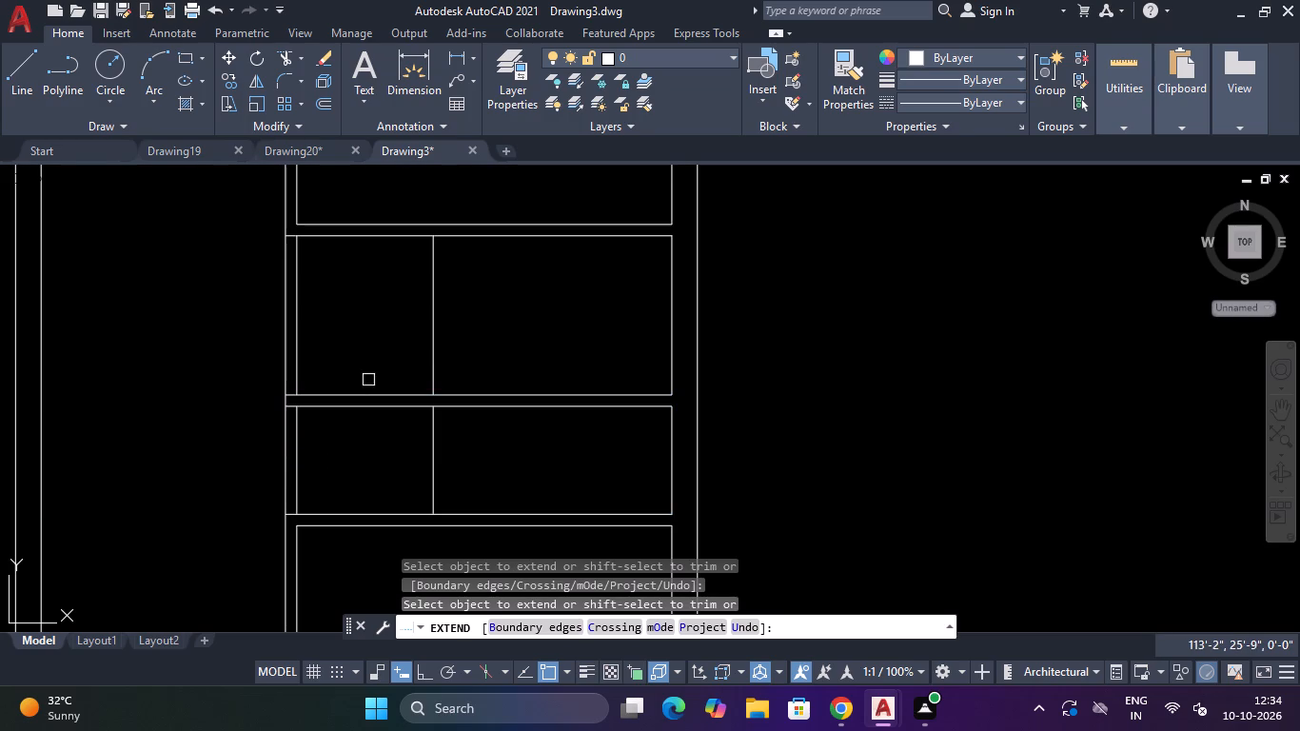
left_click(430, 374)
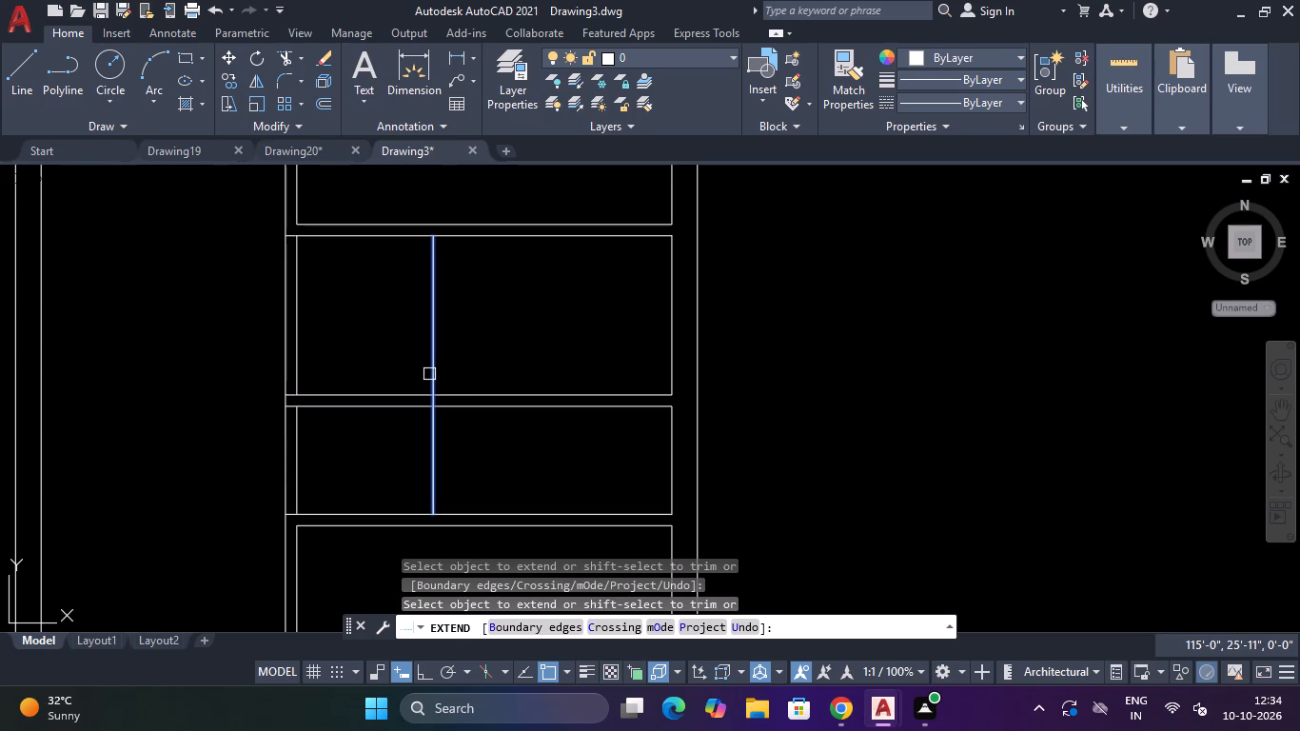
key("Escape")
Trim away the old vertical partition lines and the horizontal wall stubs left of the 7' line between the two main horizontal partitions.
type("TR")
key("space")
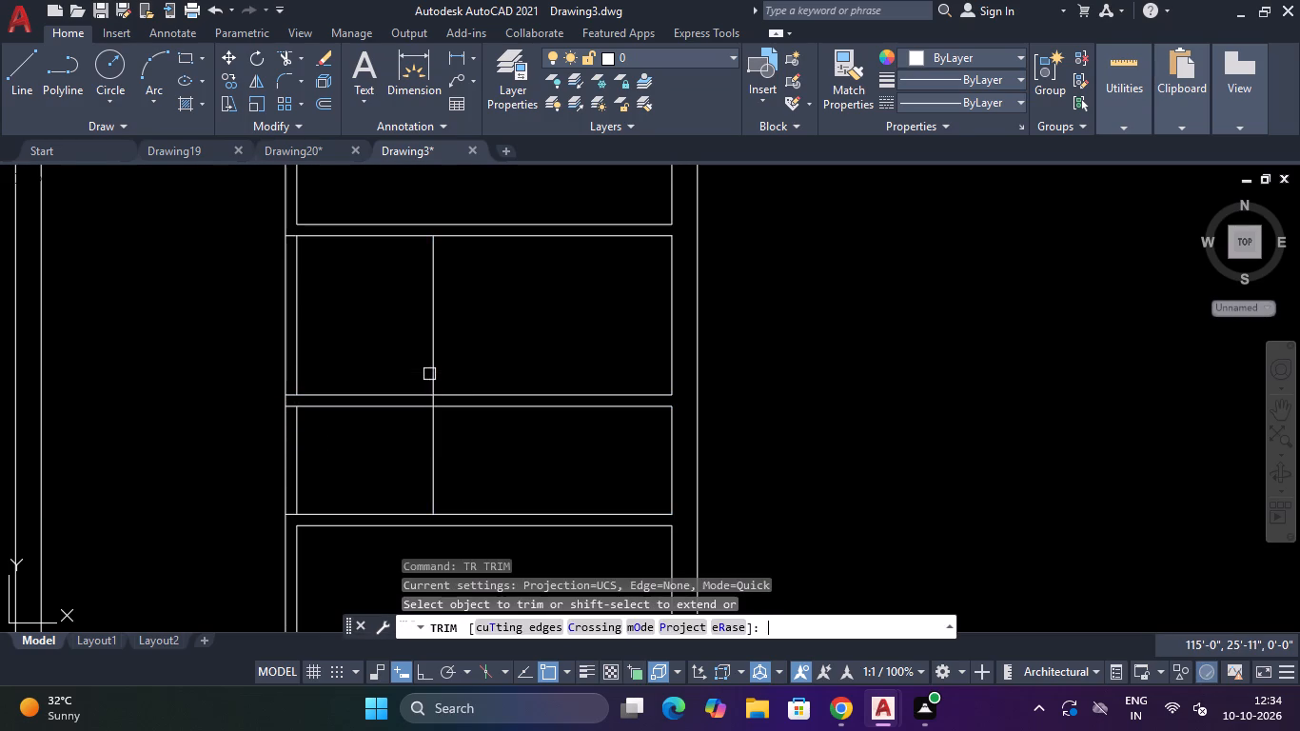
left_click(355, 316)
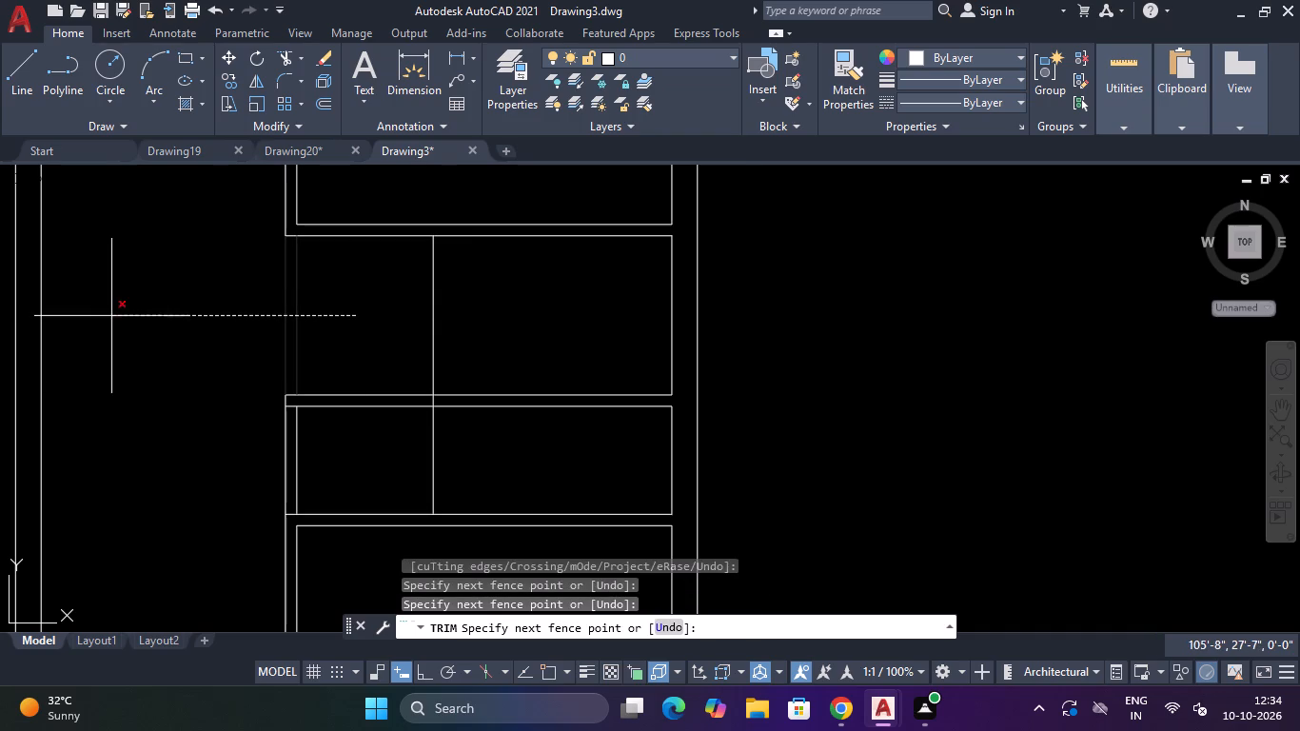
left_click(111, 316)
left_click(352, 341)
left_click(343, 413)
left_click(338, 448)
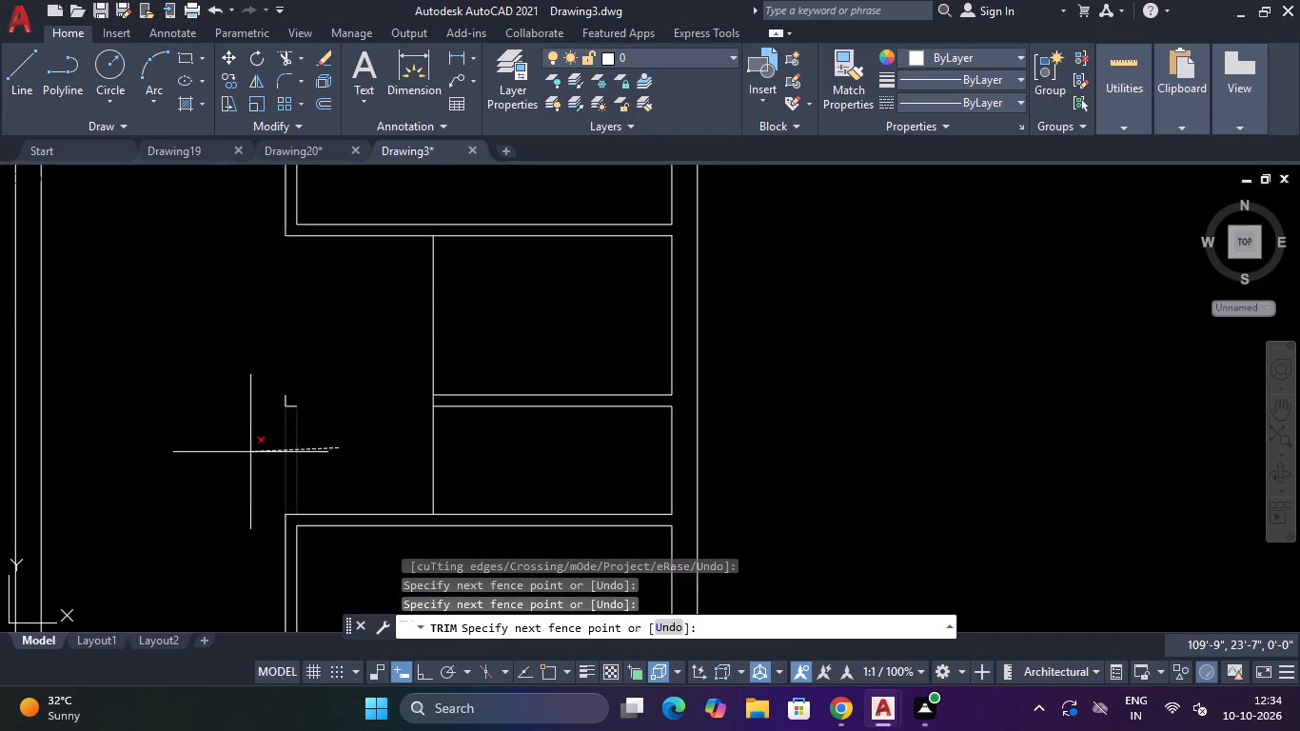
left_click(250, 452)
left_click(294, 421)
double_click(292, 395)
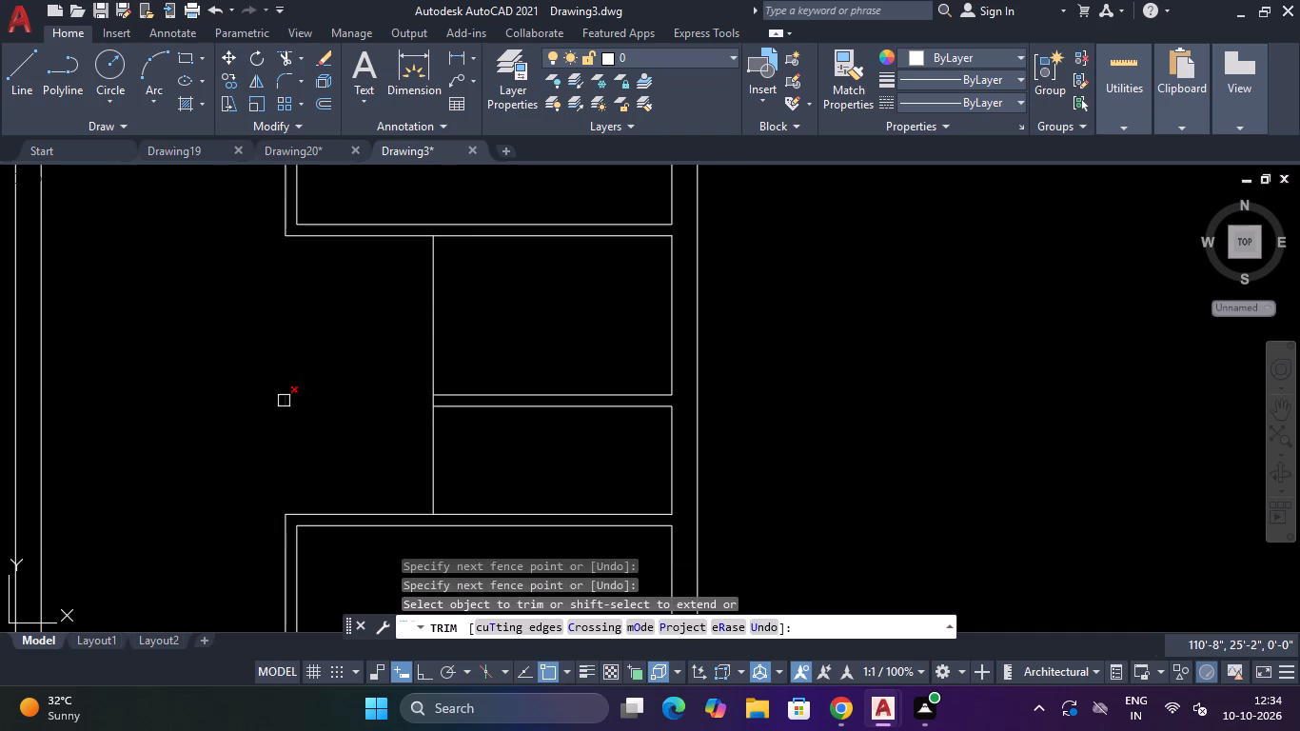
left_click(284, 401)
scroll(336, 386, "down", 3)
scroll(336, 386, "up", 3)
key("Escape")
key("Escape")
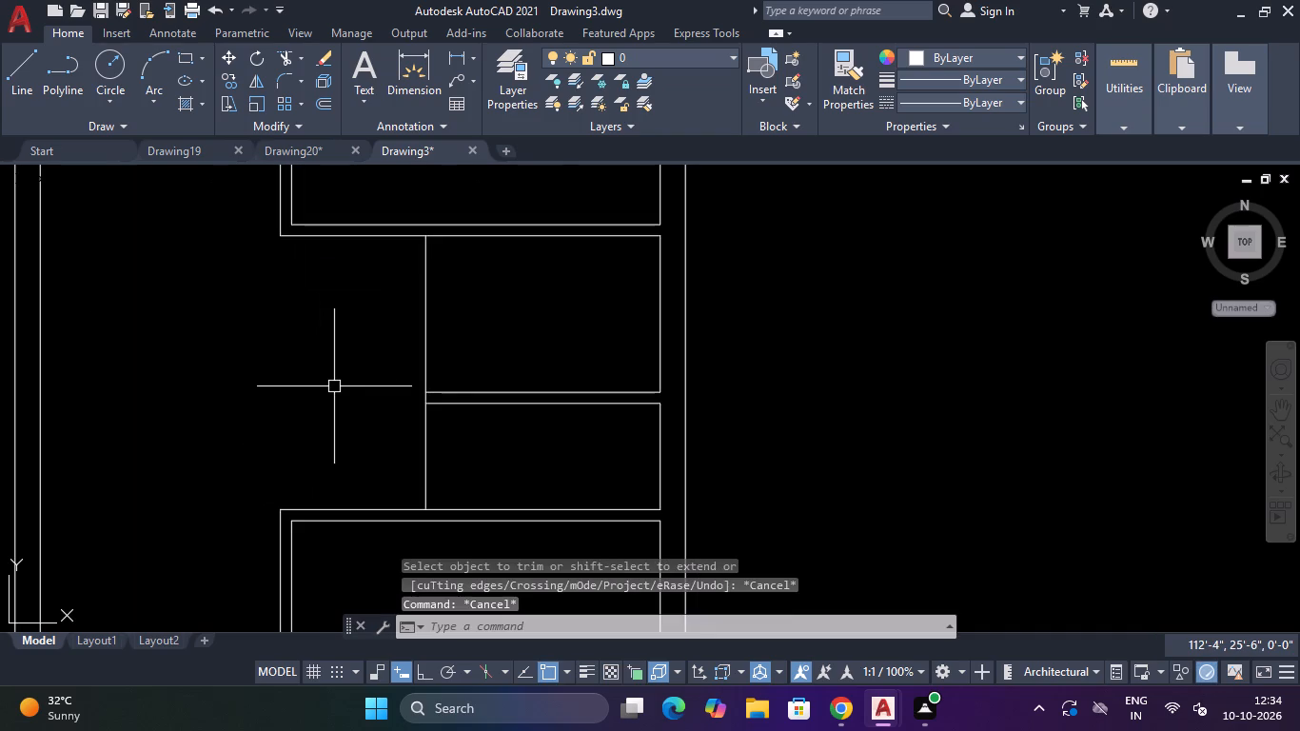
Offset the vertical 7' line 4" toward the right wall in both small rooms to form the partition thickness.
type("O")
key("space")
type("4\"")
key("Return")
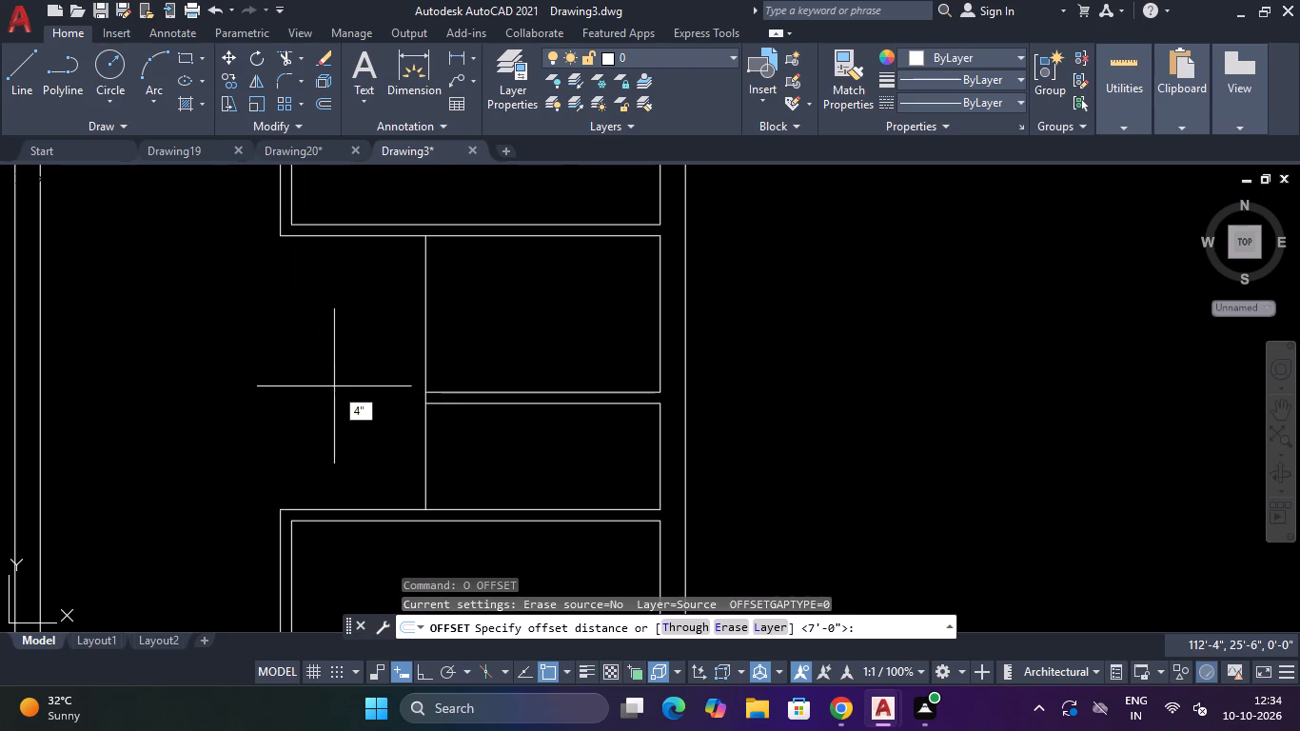
left_click(425, 327)
left_click(473, 331)
key("Escape")
key("Escape")
key("space")
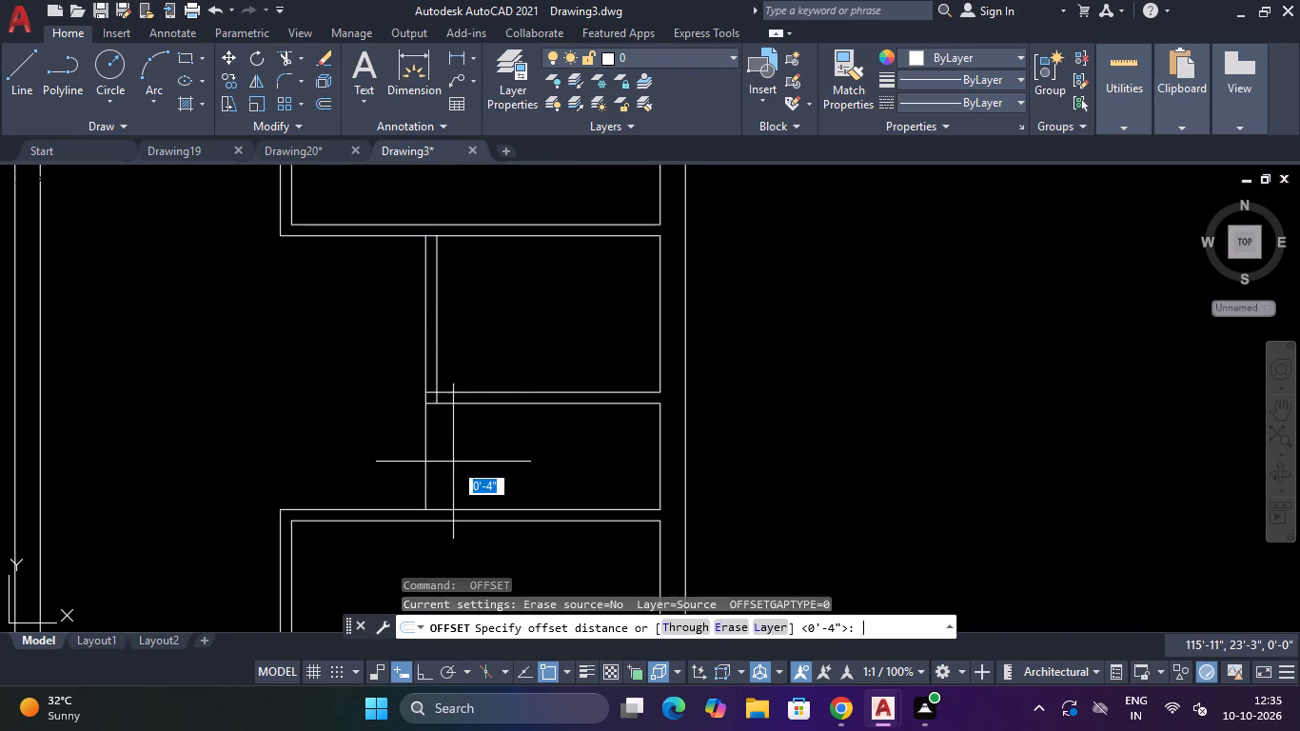
key("space")
left_click(428, 461)
left_click(452, 452)
key("Escape")
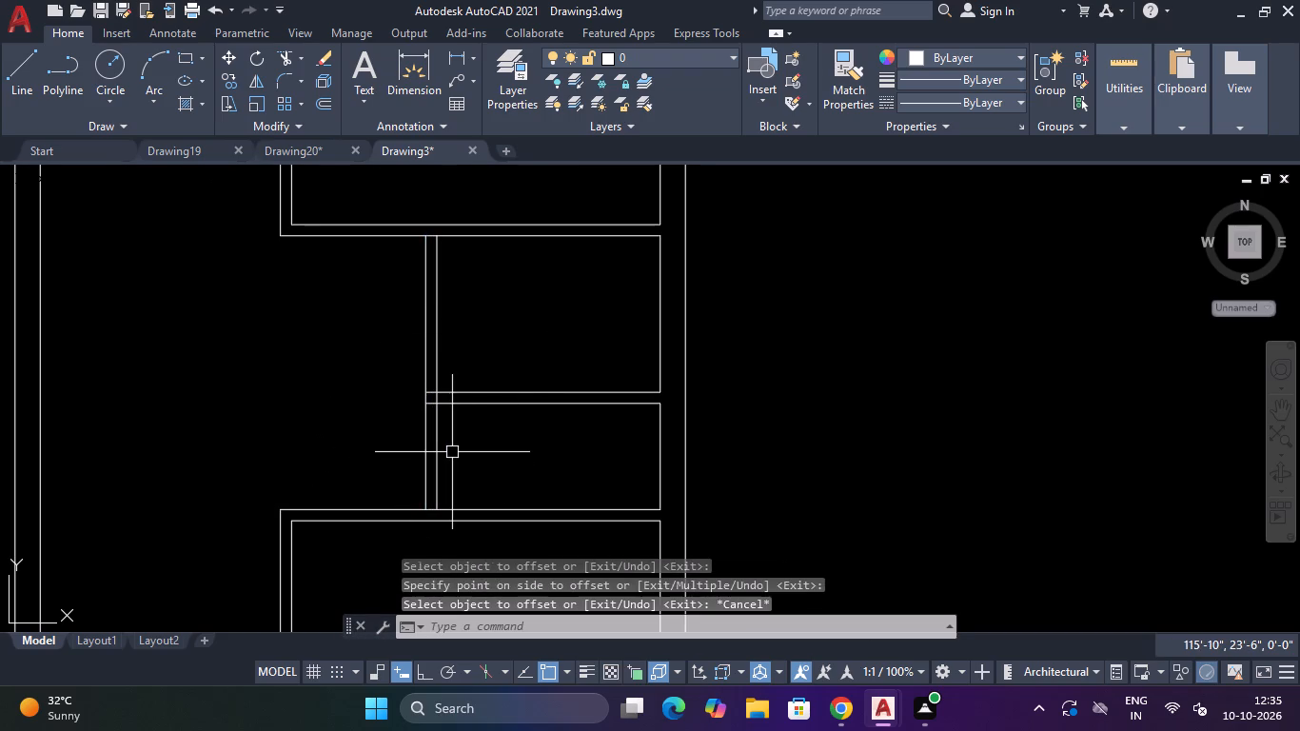
Trim the overlapping lines where the horizontal wall between the small rooms meets the vertical partition, leaving a clean T-junction.
type("TR")
key("space")
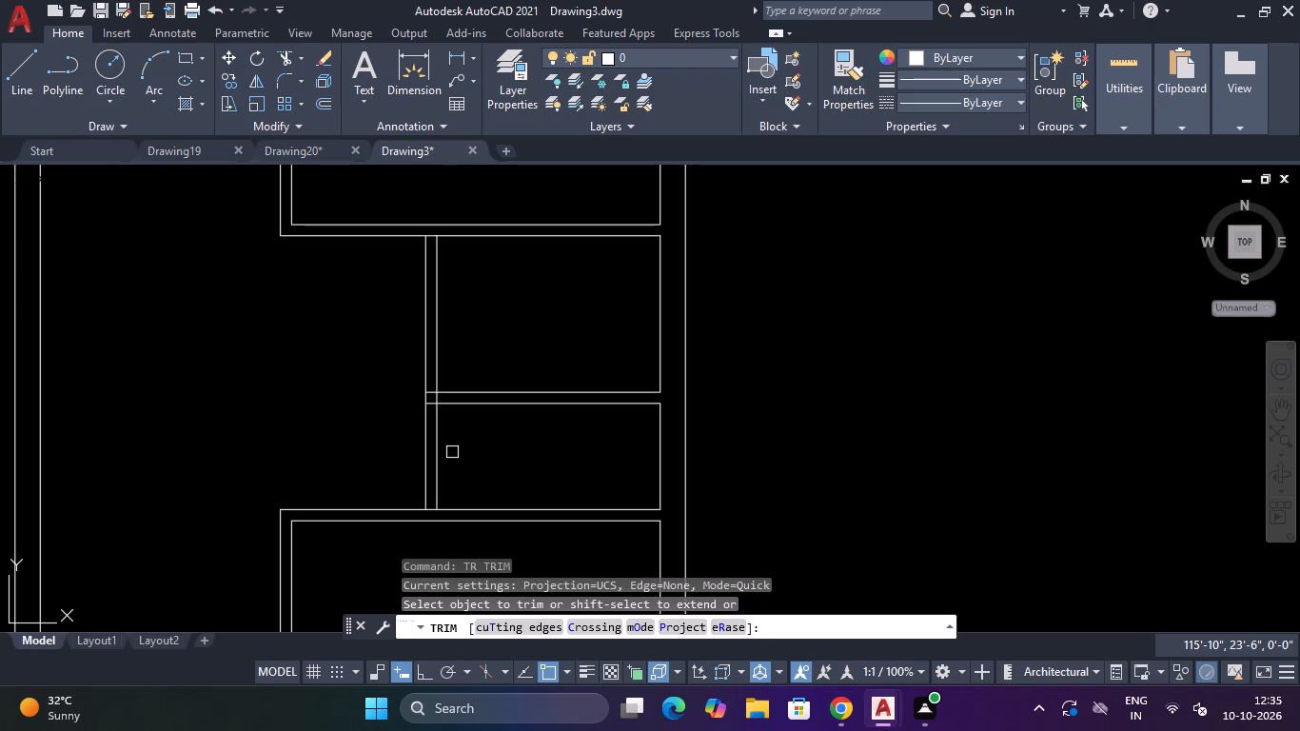
scroll(416, 441, "up", 4)
scroll(477, 272, "down", 3)
scroll(478, 255, "up", 3)
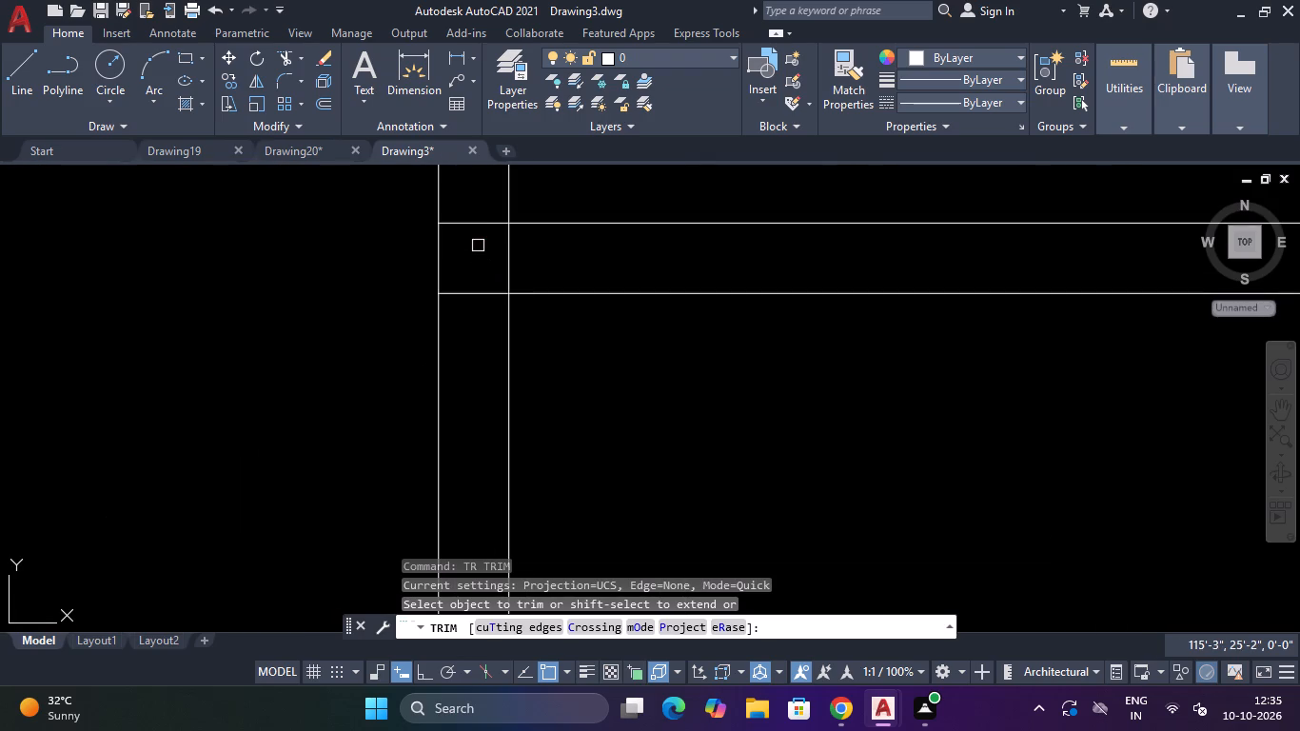
left_click(473, 172)
left_click(471, 317)
left_click(484, 235)
left_click(559, 258)
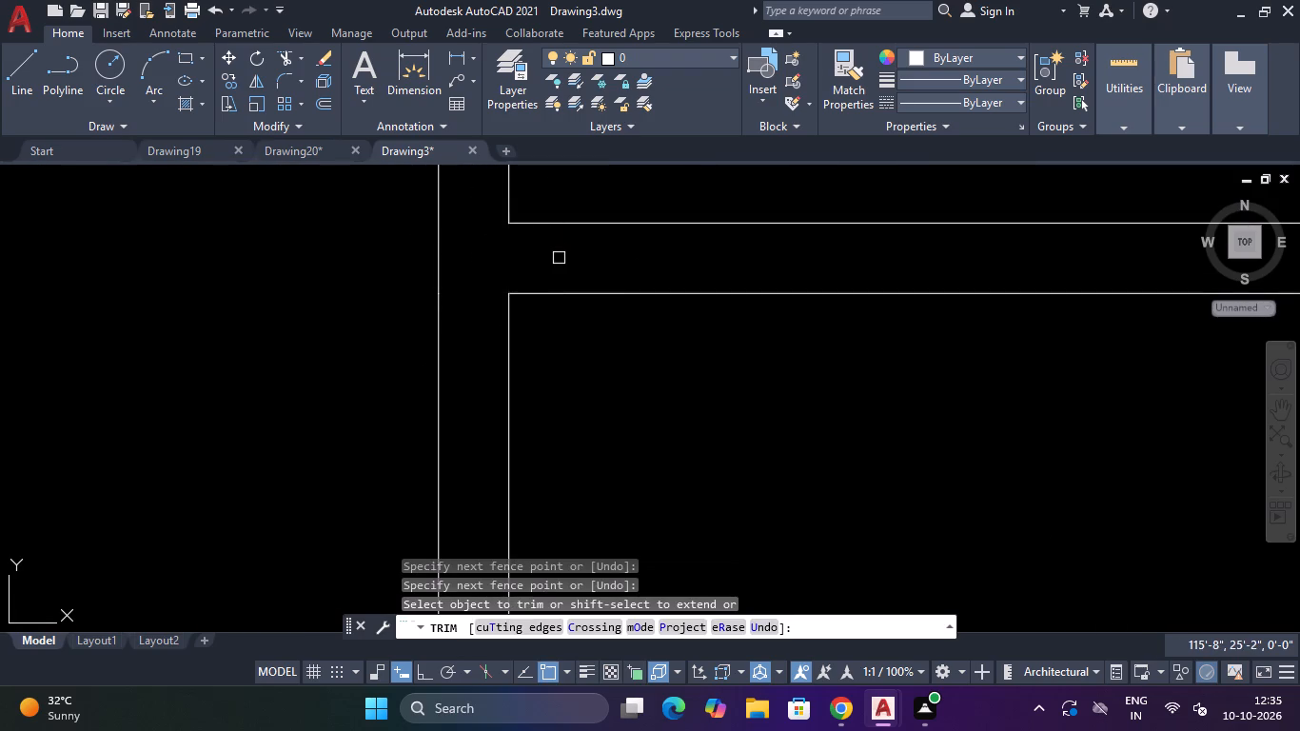
scroll(559, 256, "down", 7)
key("Escape")
key("Escape")
Offset the top inner wall line of the upper-left room 8' downward.
scroll(554, 227, "up", 2)
scroll(557, 228, "down", 3)
scroll(499, 248, "up", 1)
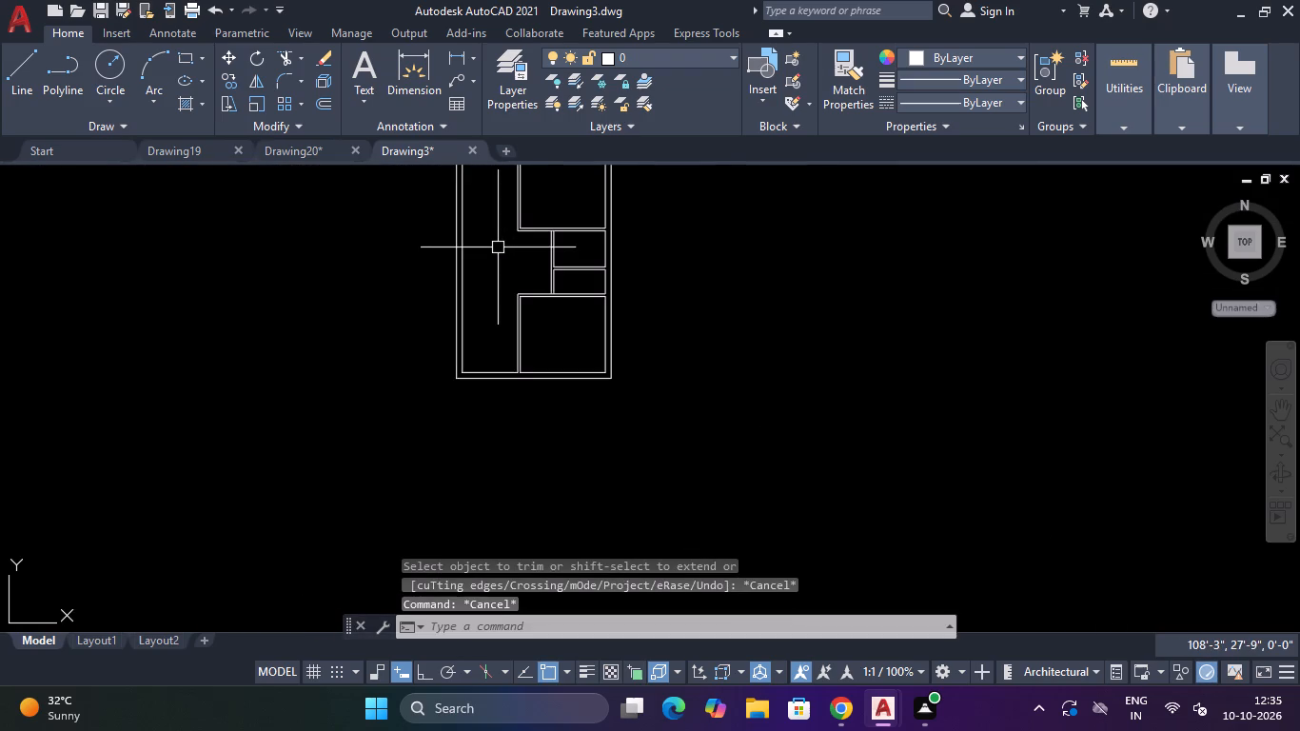
scroll(498, 247, "down", 3)
scroll(499, 234, "up", 4)
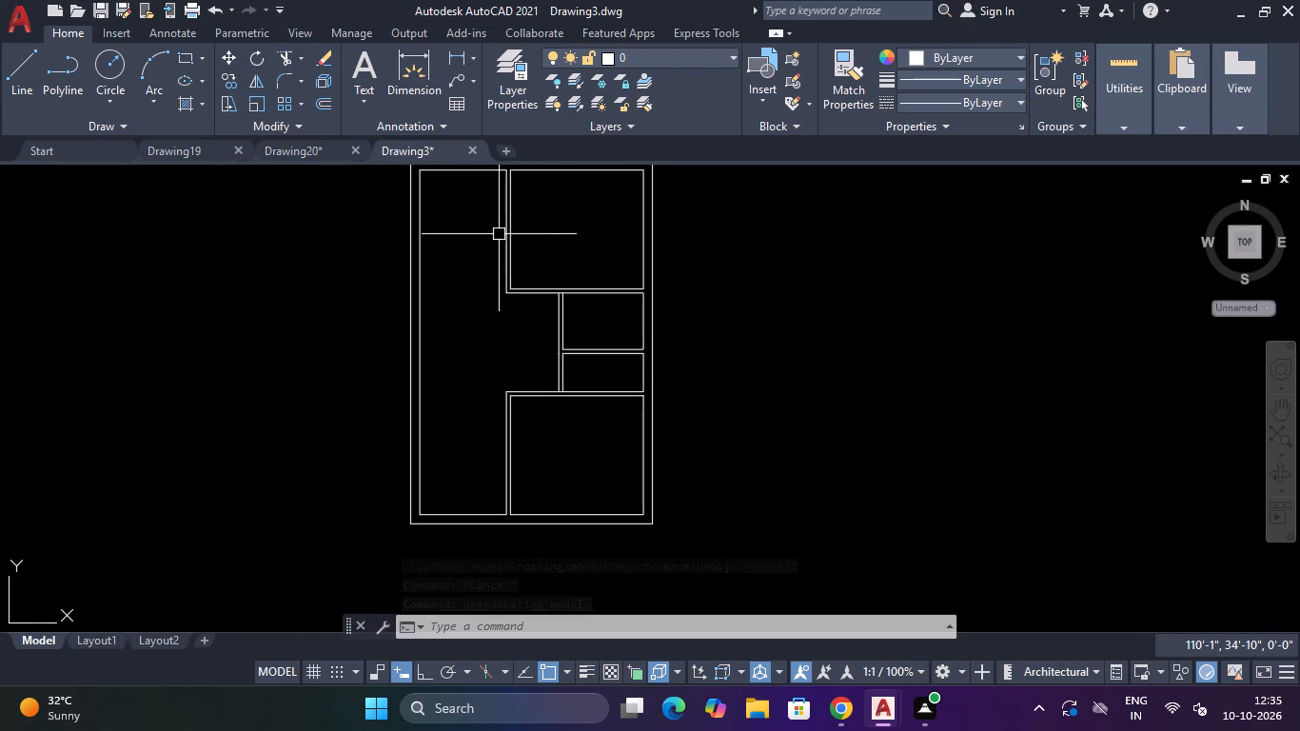
key("Escape")
type("O")
key("space")
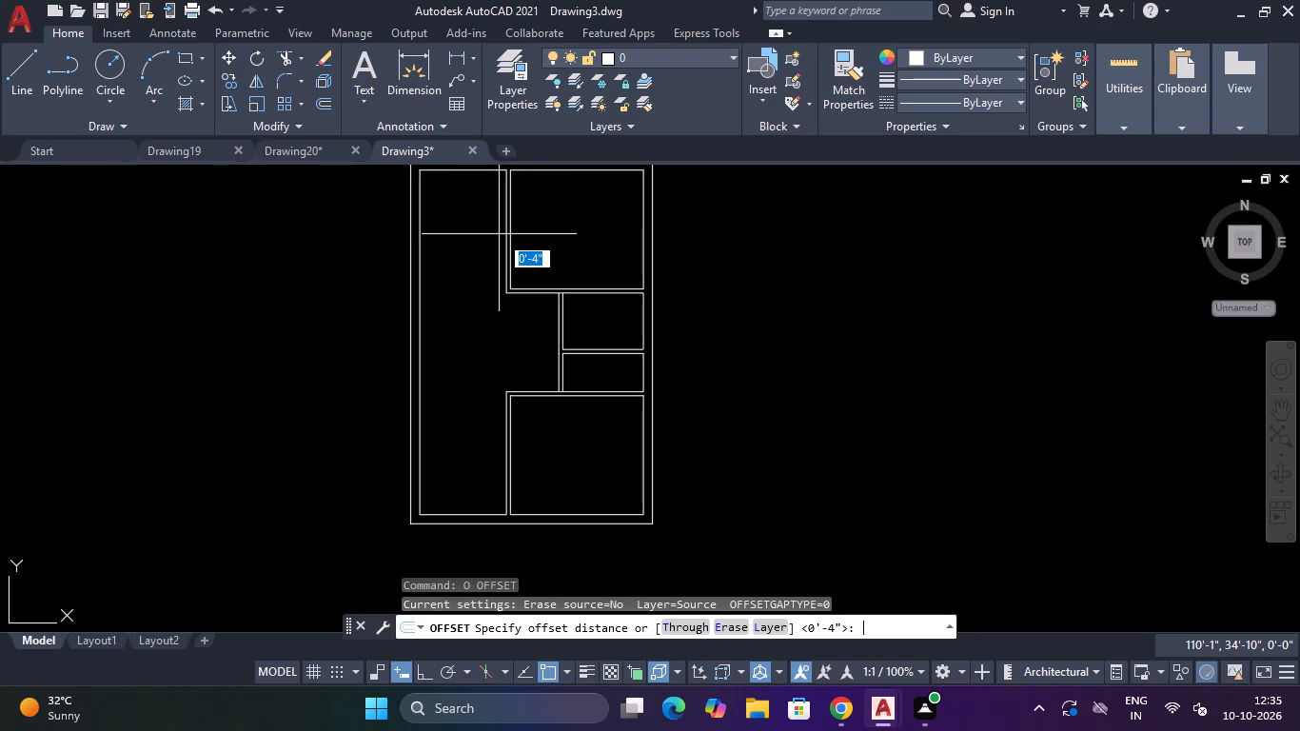
type("8'")
key("Return")
scroll(499, 234, "down", 3)
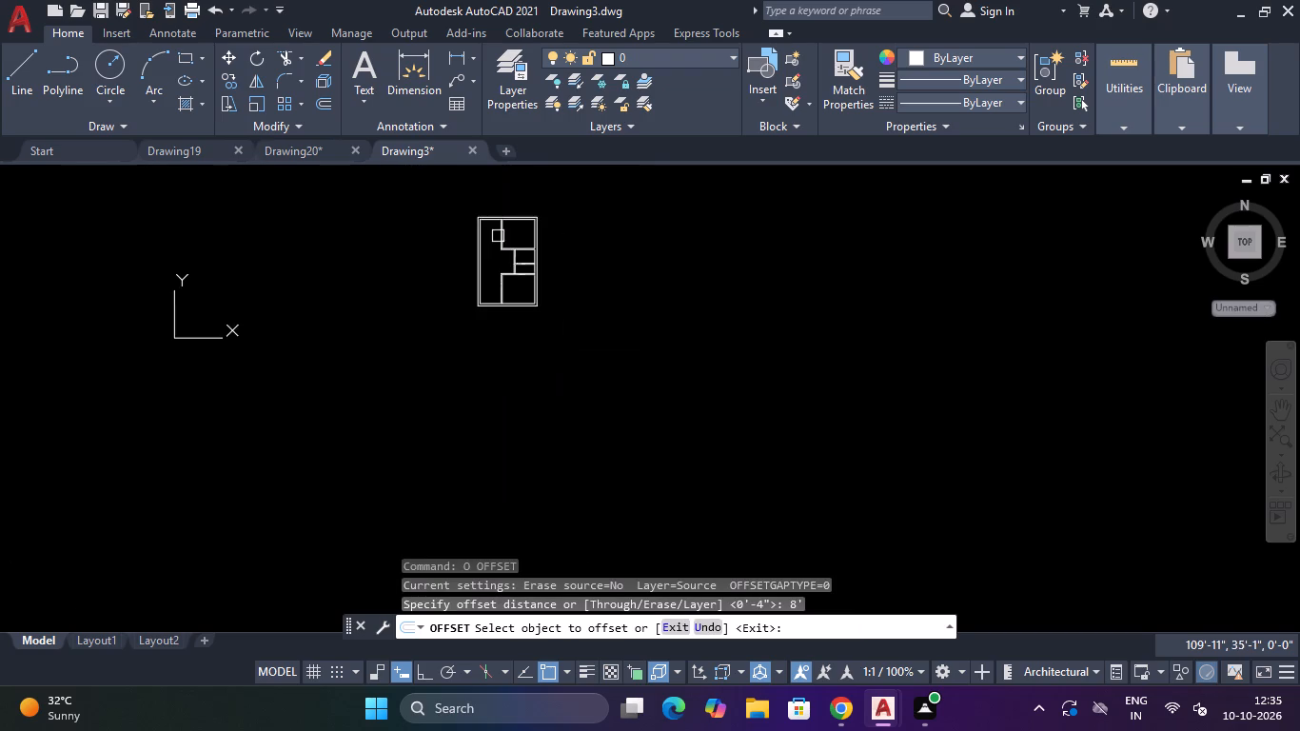
scroll(497, 228, "up", 3)
left_click(459, 196)
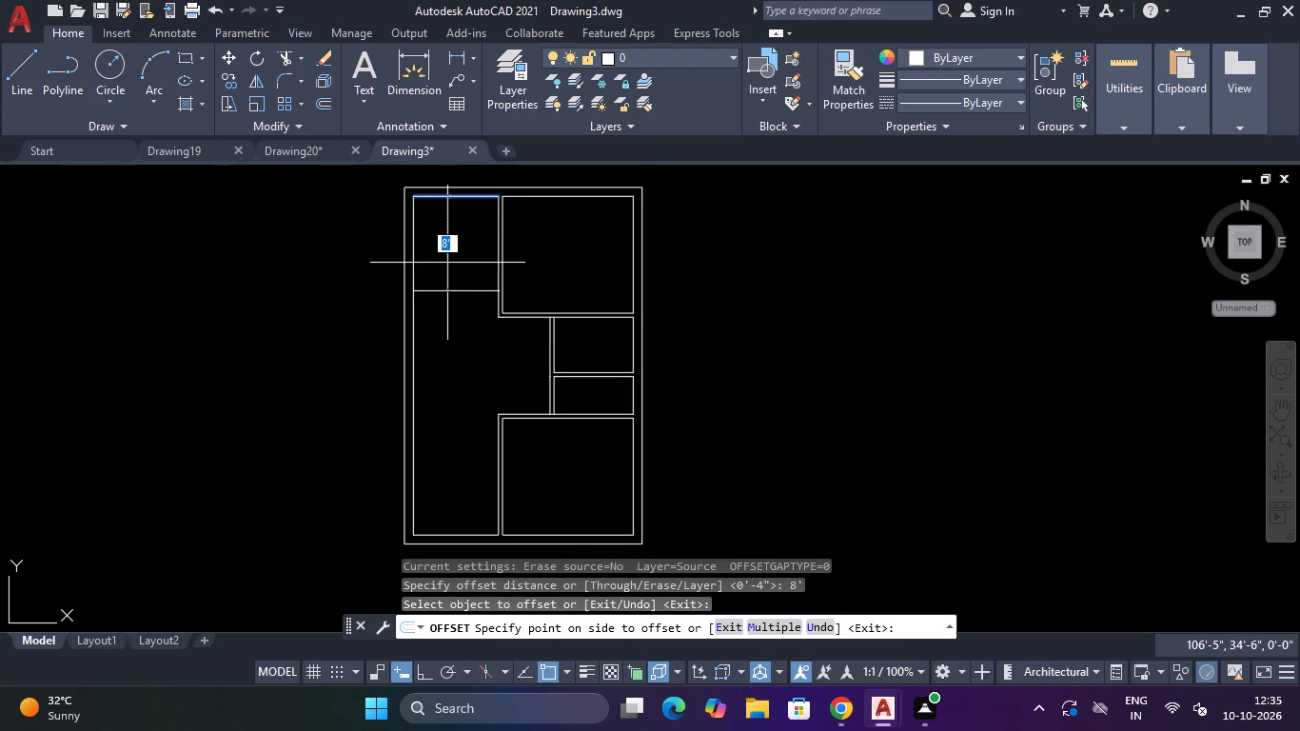
left_click(447, 263)
key("Escape")
key("Escape")
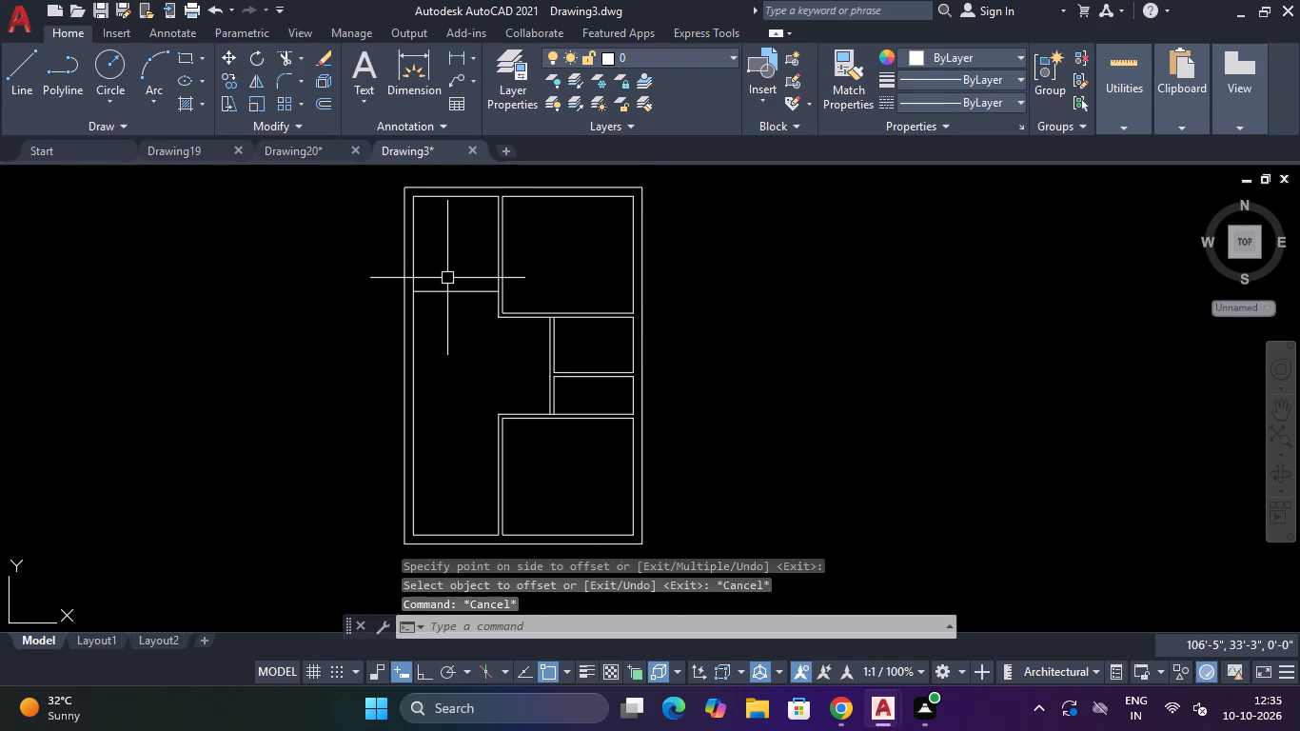
Offset the upper-left room's new horizontal line 4" upward to form its partition wall.
type("O")
key("space")
type("4\"")
key("Return")
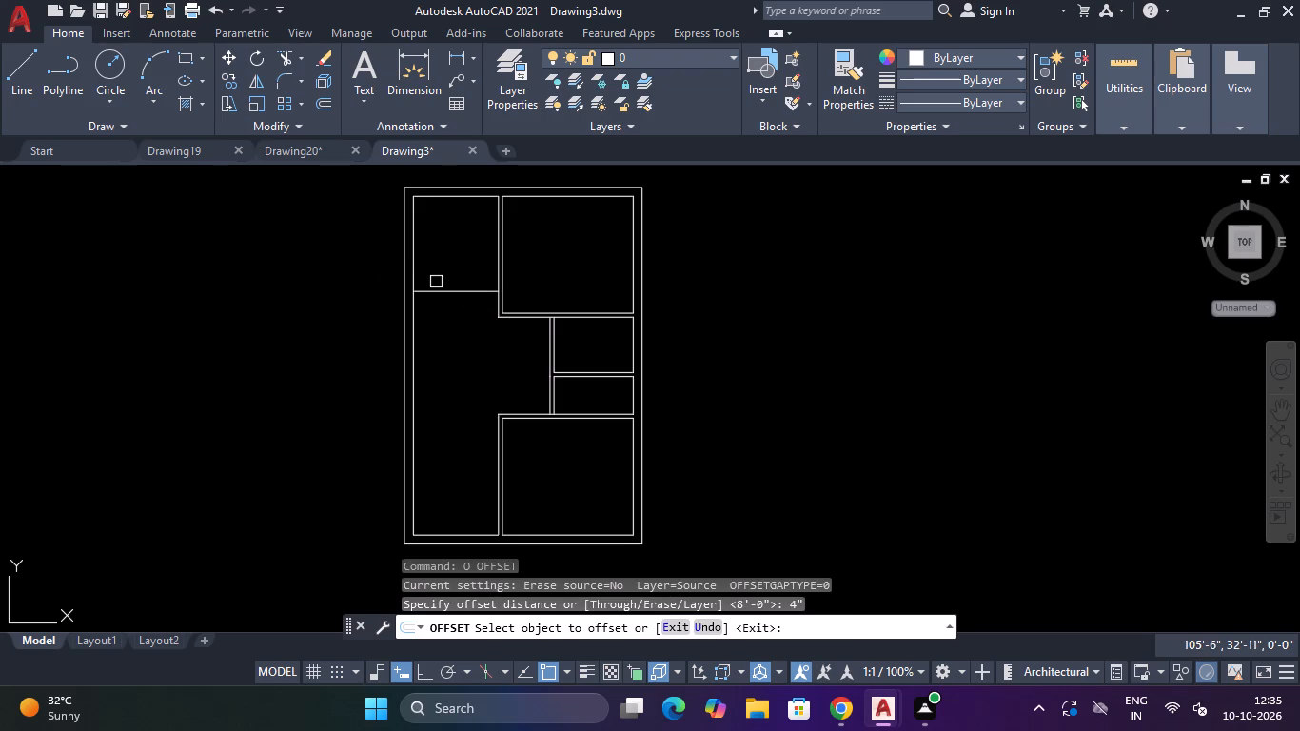
left_click(464, 287)
left_click(461, 257)
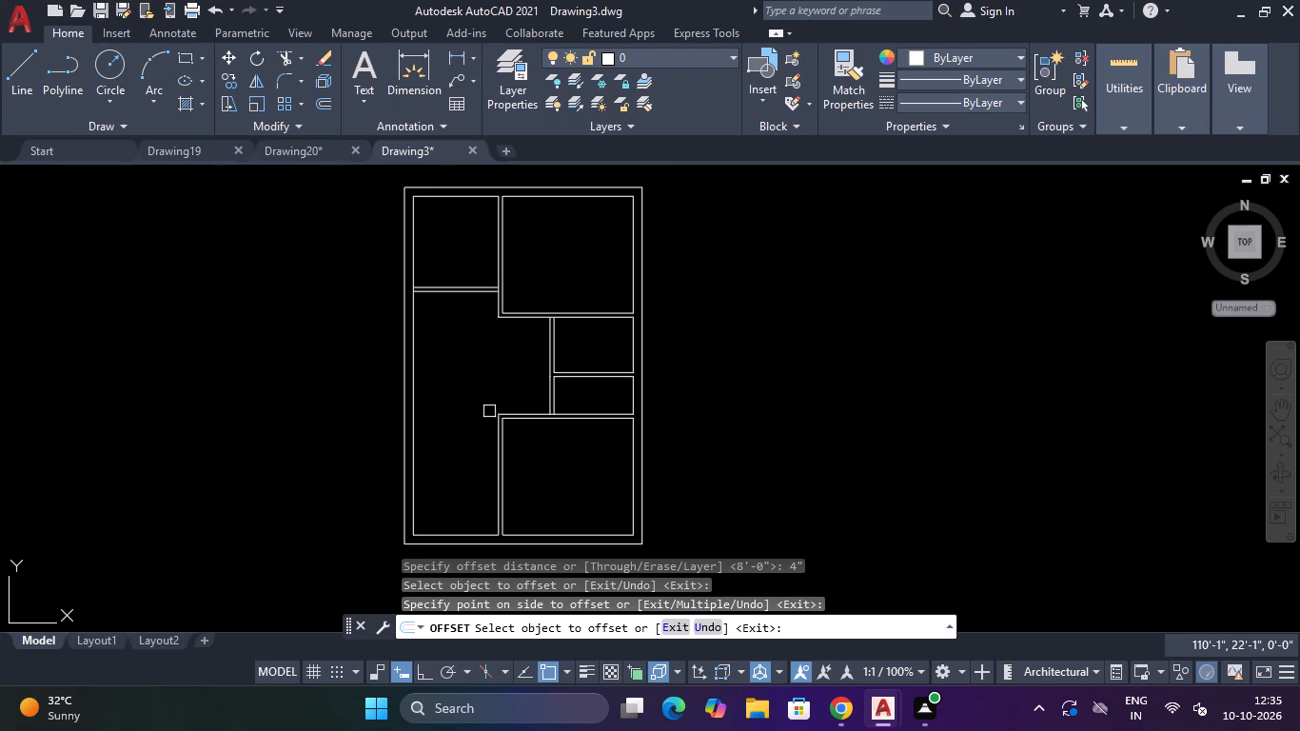
scroll(485, 420, "down", 5)
scroll(485, 484, "up", 4)
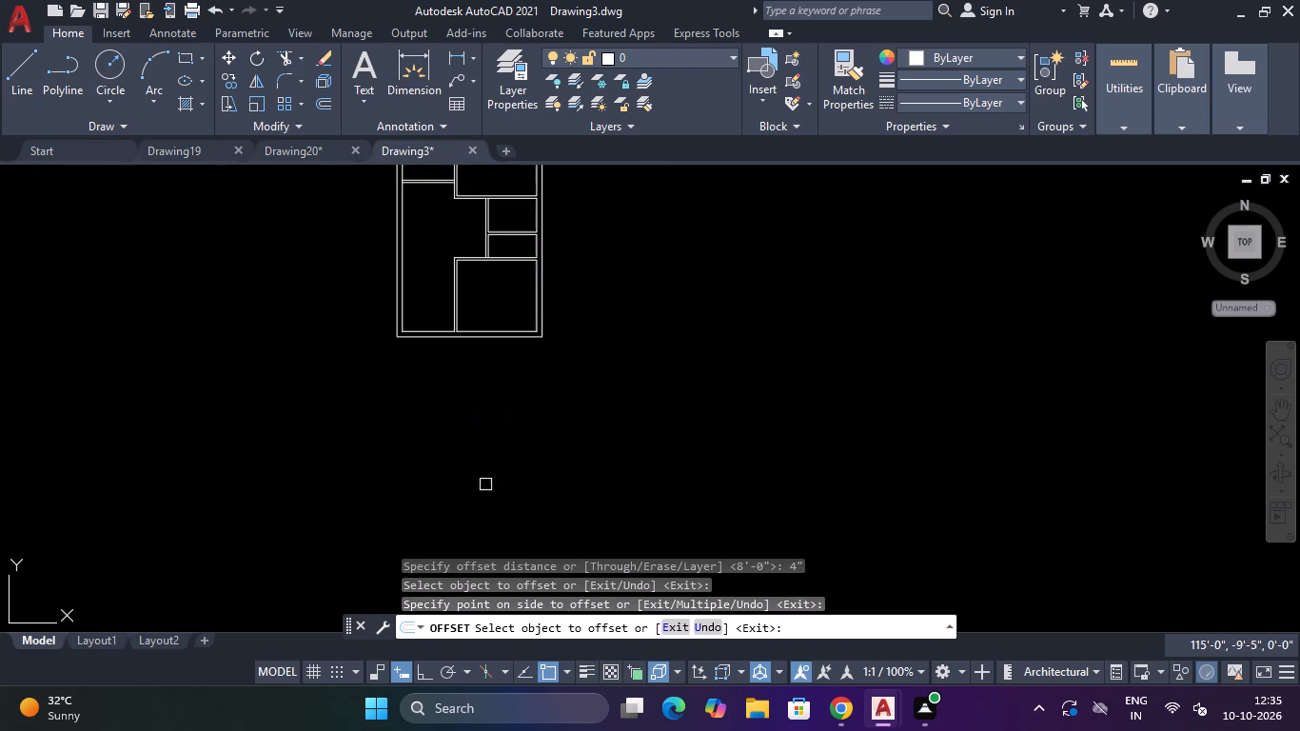
scroll(426, 346, "down", 3)
scroll(420, 307, "up", 3)
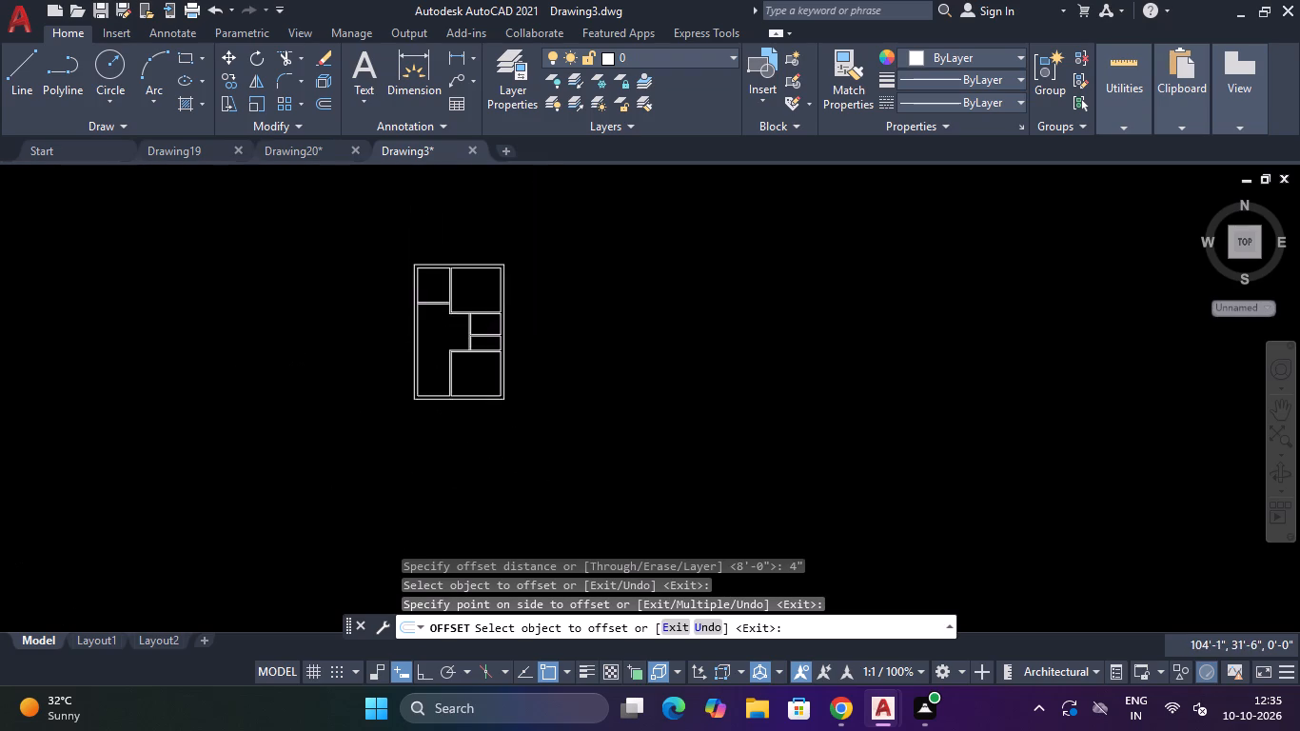
scroll(422, 310, "up", 2)
key("Escape")
key("Escape")
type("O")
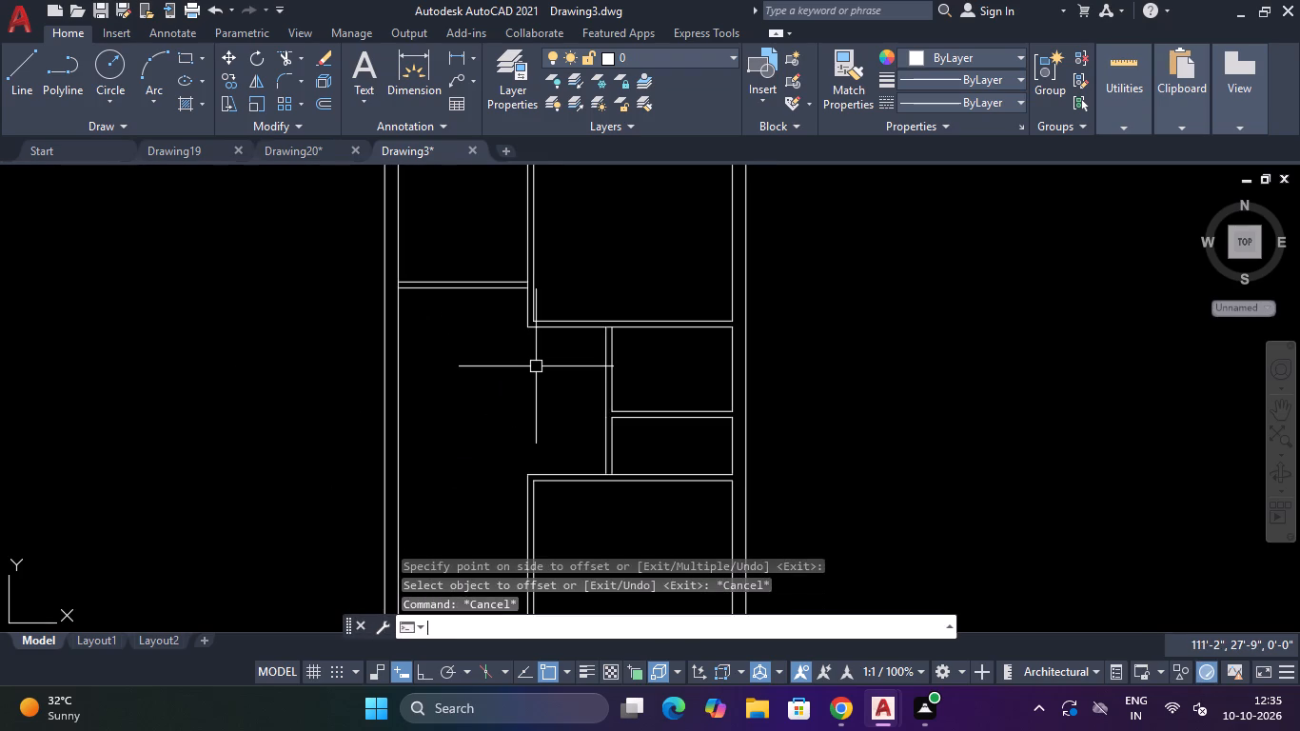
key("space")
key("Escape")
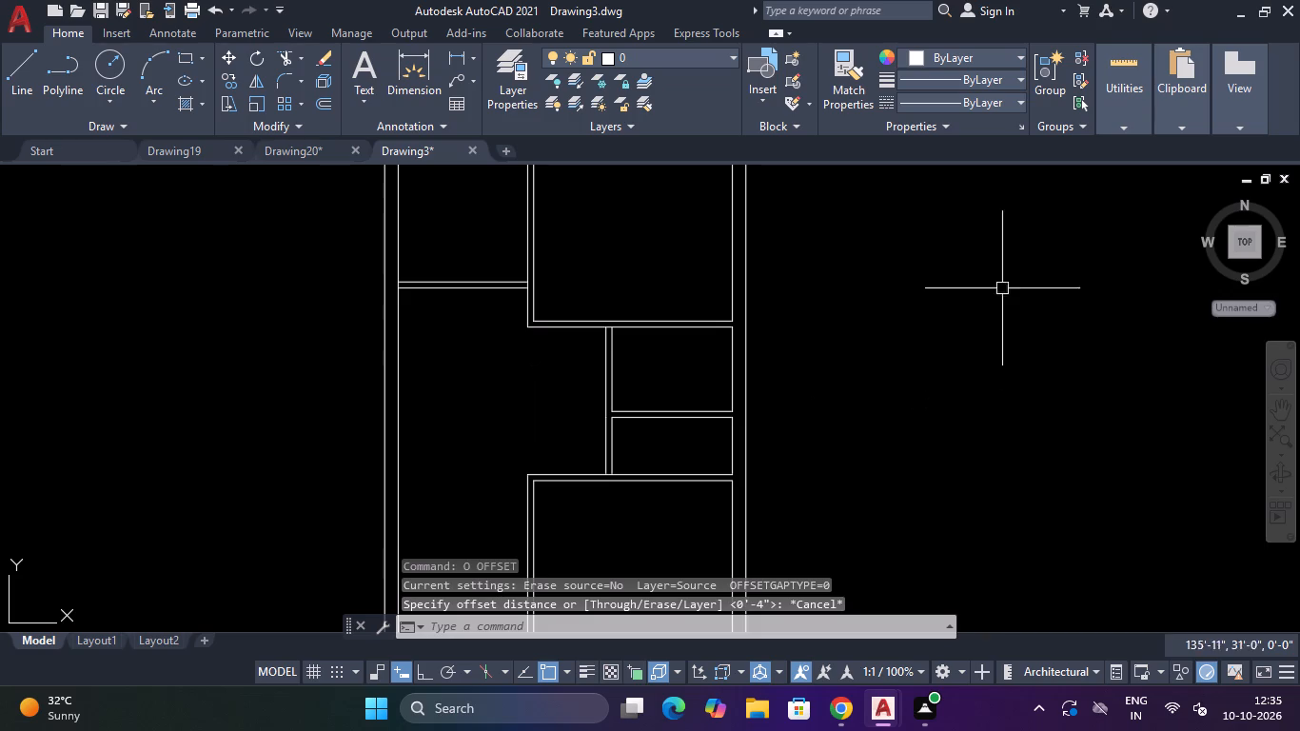
Measure the horizontal distance from the small rooms' vertical partition to the outer face of the right wall.
type("DLI")
key("space")
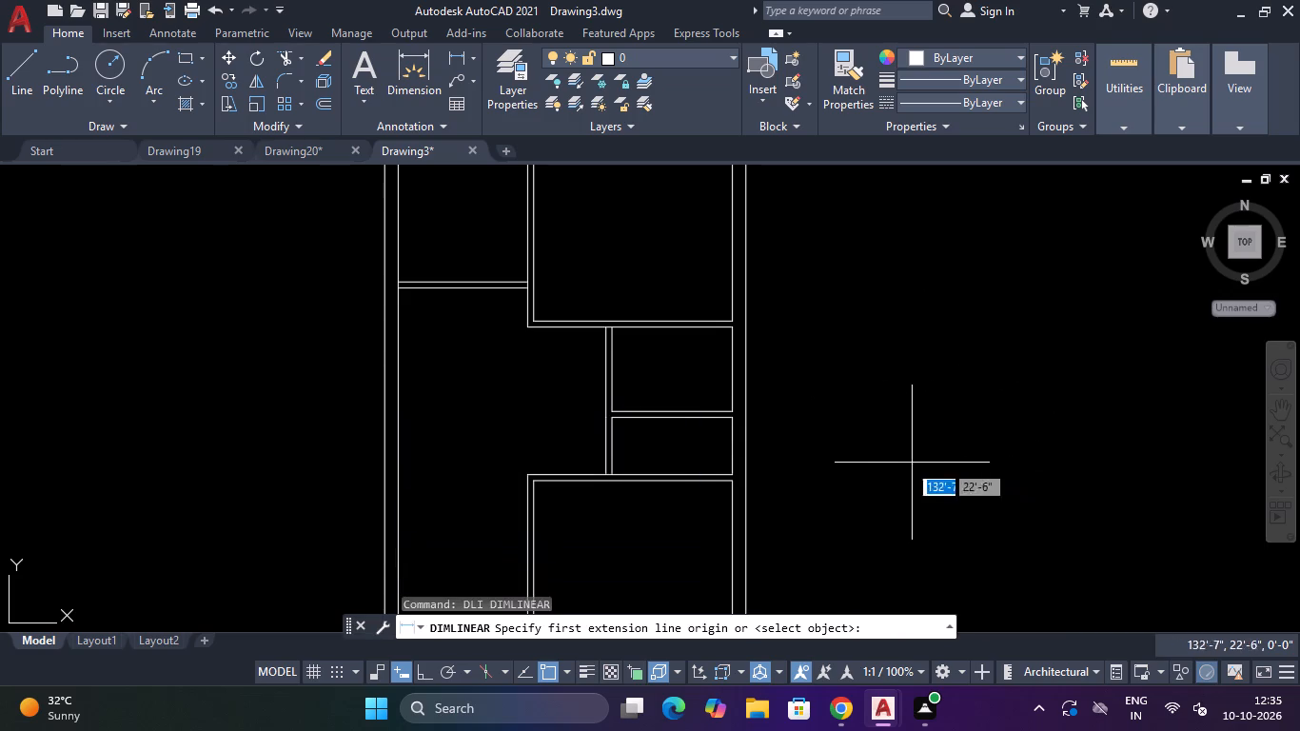
scroll(569, 422, "up", 3)
left_click(699, 415)
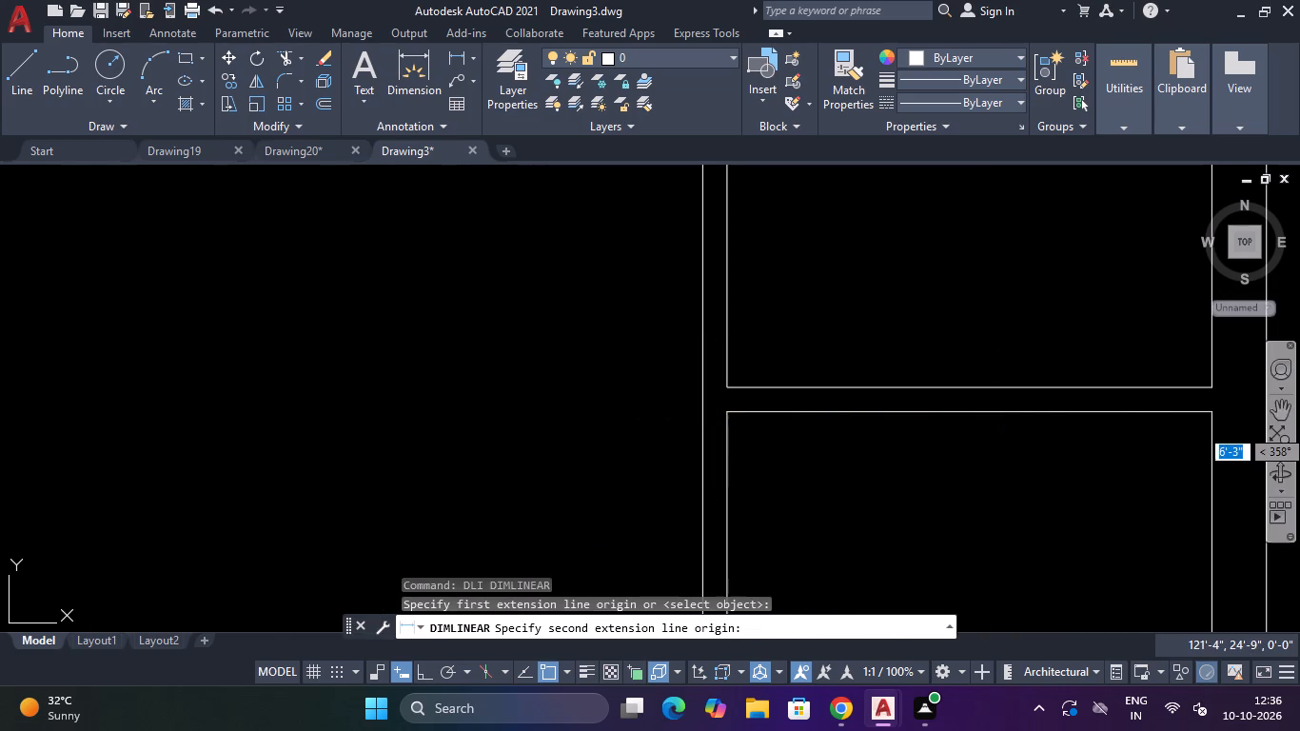
scroll(1244, 430, "down", 4)
scroll(1245, 424, "up", 3)
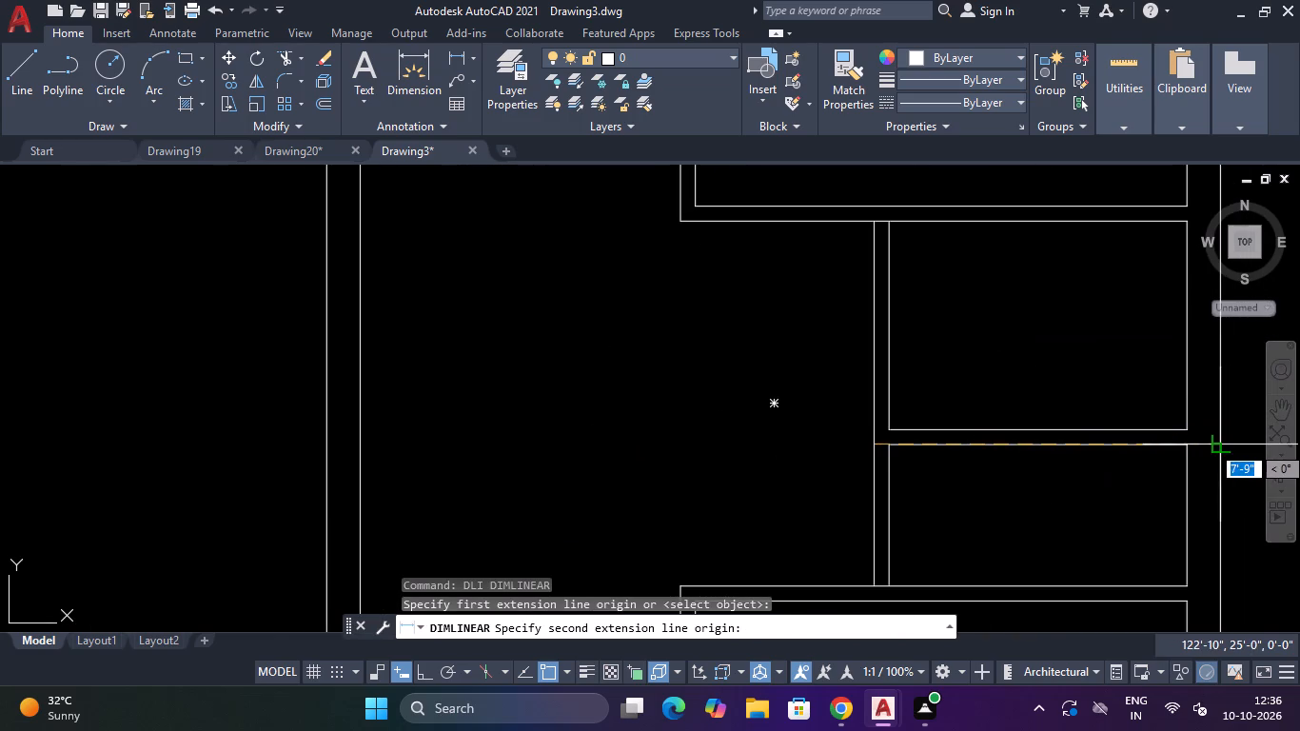
left_click(1227, 445)
key("Escape")
scroll(995, 421, "down", 3)
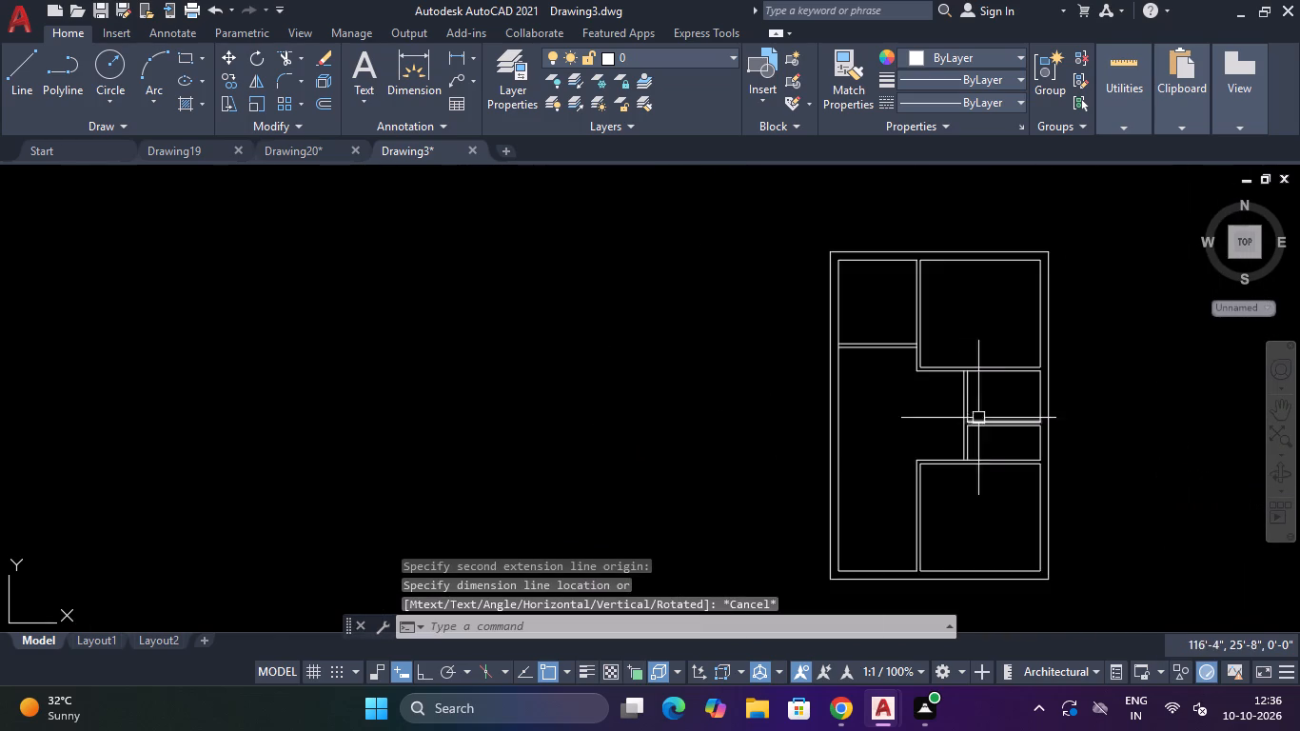
scroll(973, 411, "up", 2)
scroll(989, 377, "down", 2)
scroll(989, 377, "up", 2)
key("Escape")
key("Escape")
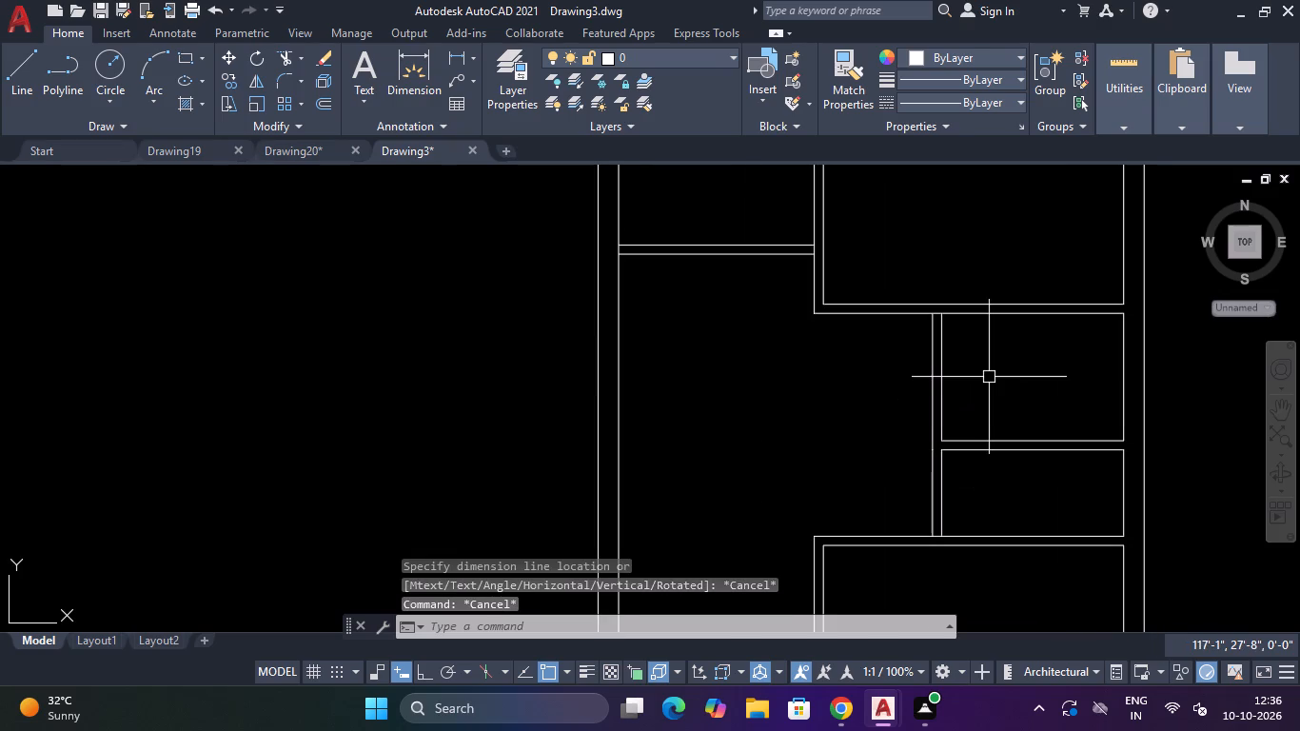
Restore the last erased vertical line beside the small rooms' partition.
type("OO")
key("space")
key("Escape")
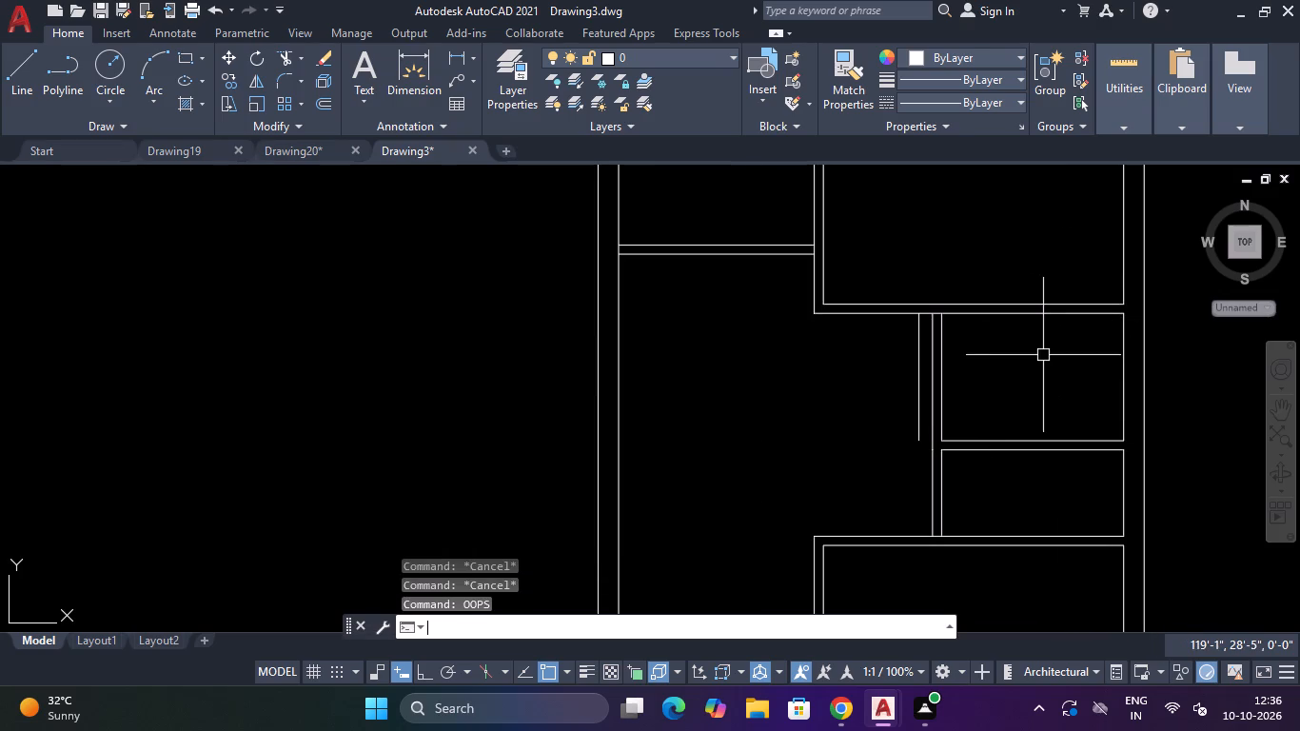
Offset the right inner wall line 6'6" inward in both small rooms.
type("O")
key("space")
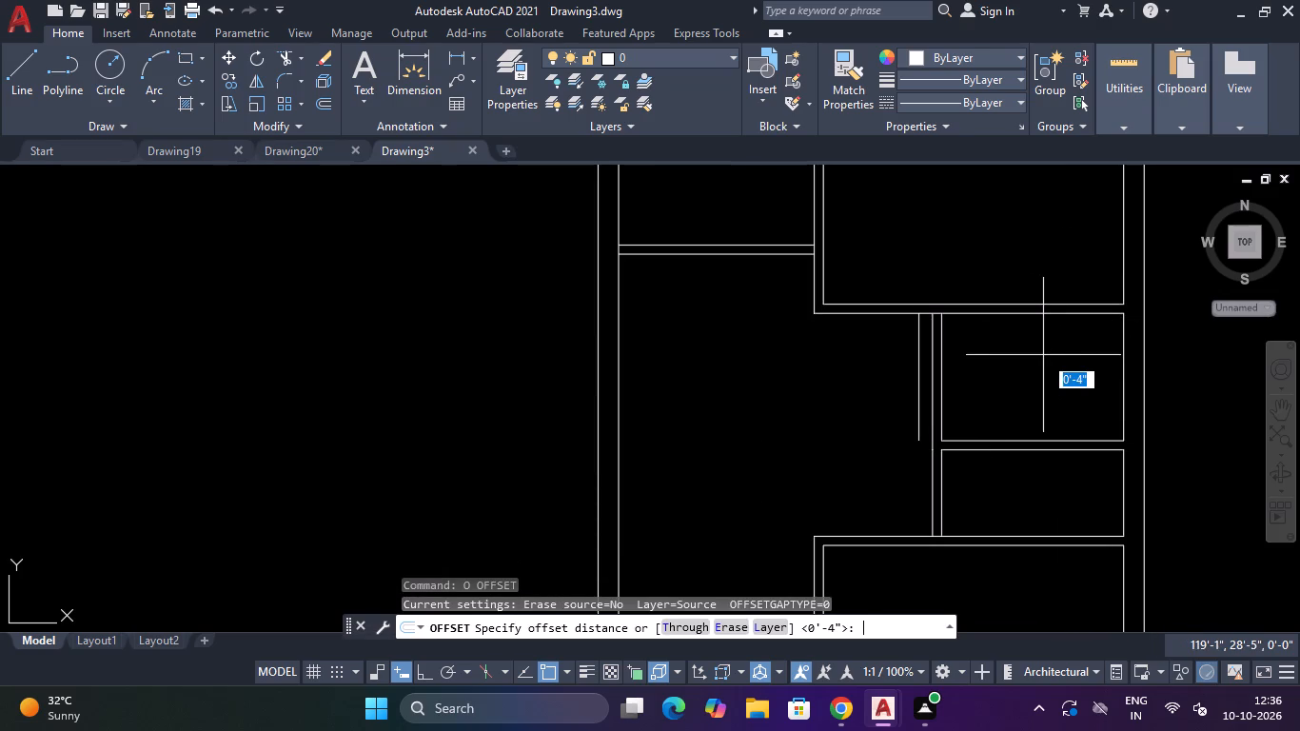
type("6'")
type("6\"")
key("Return")
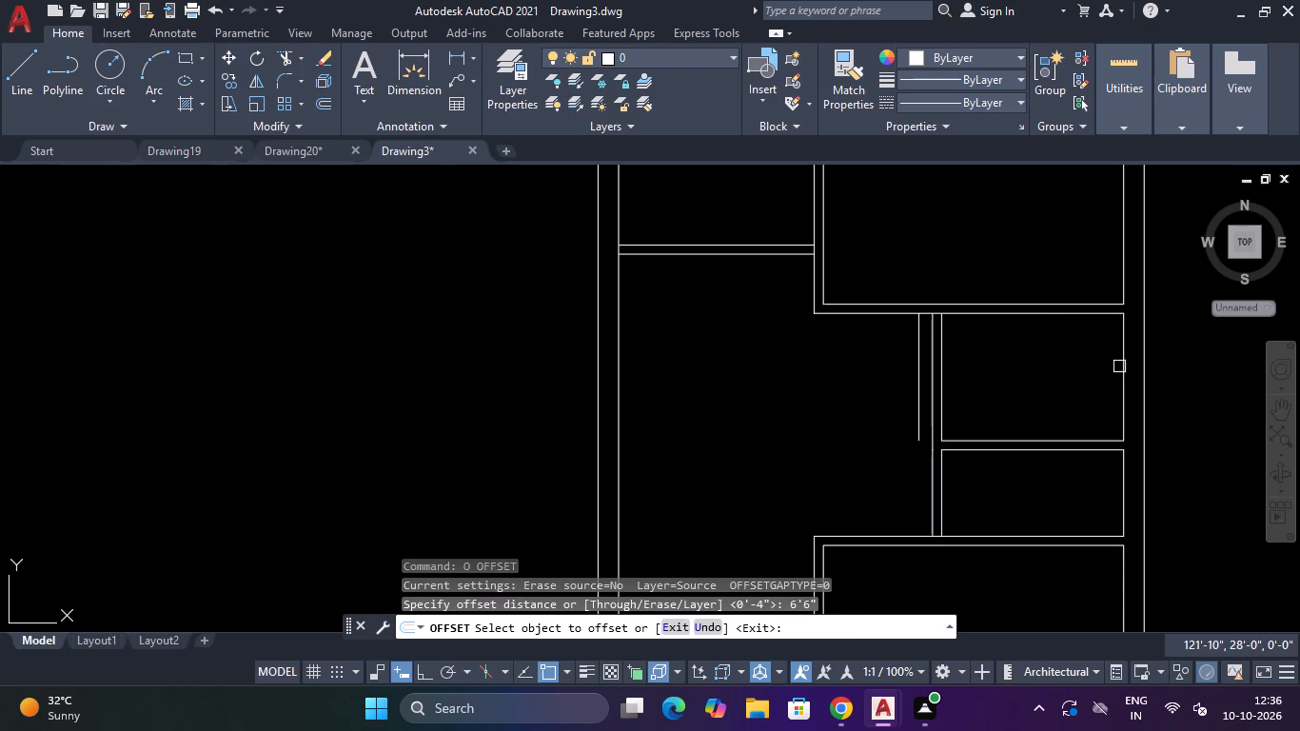
left_click(1119, 365)
left_click(960, 385)
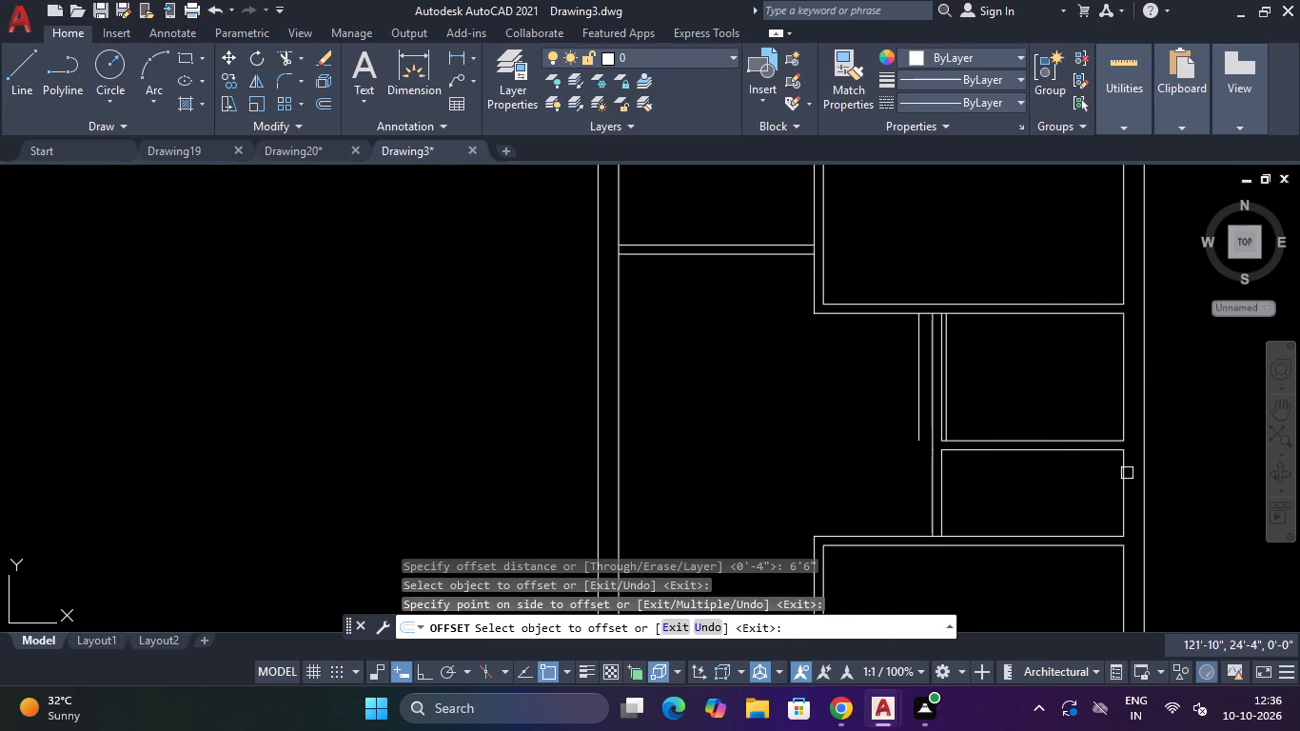
left_click(1123, 500)
left_click(1073, 500)
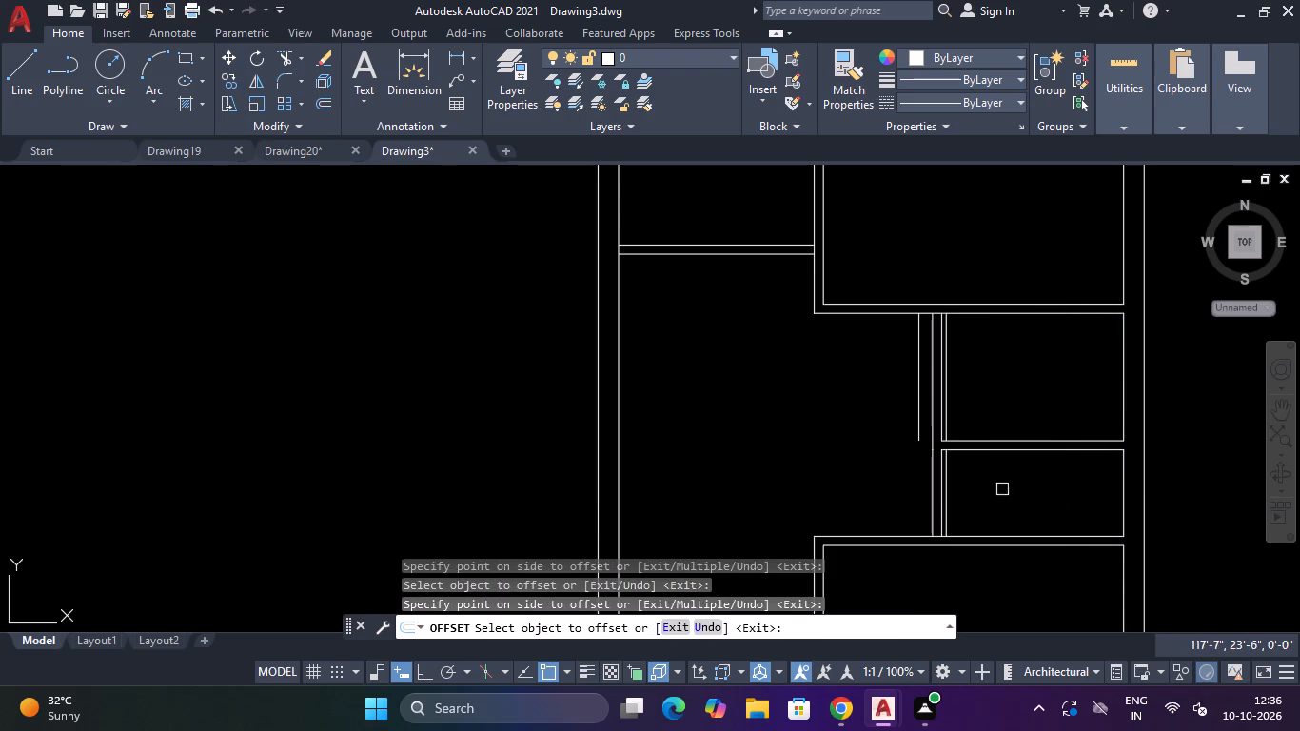
key("Escape")
key("Escape")
Trim away the surplus vertical lines to the left of the 6'6" offset lines at both small rooms.
type("TR")
key("space")
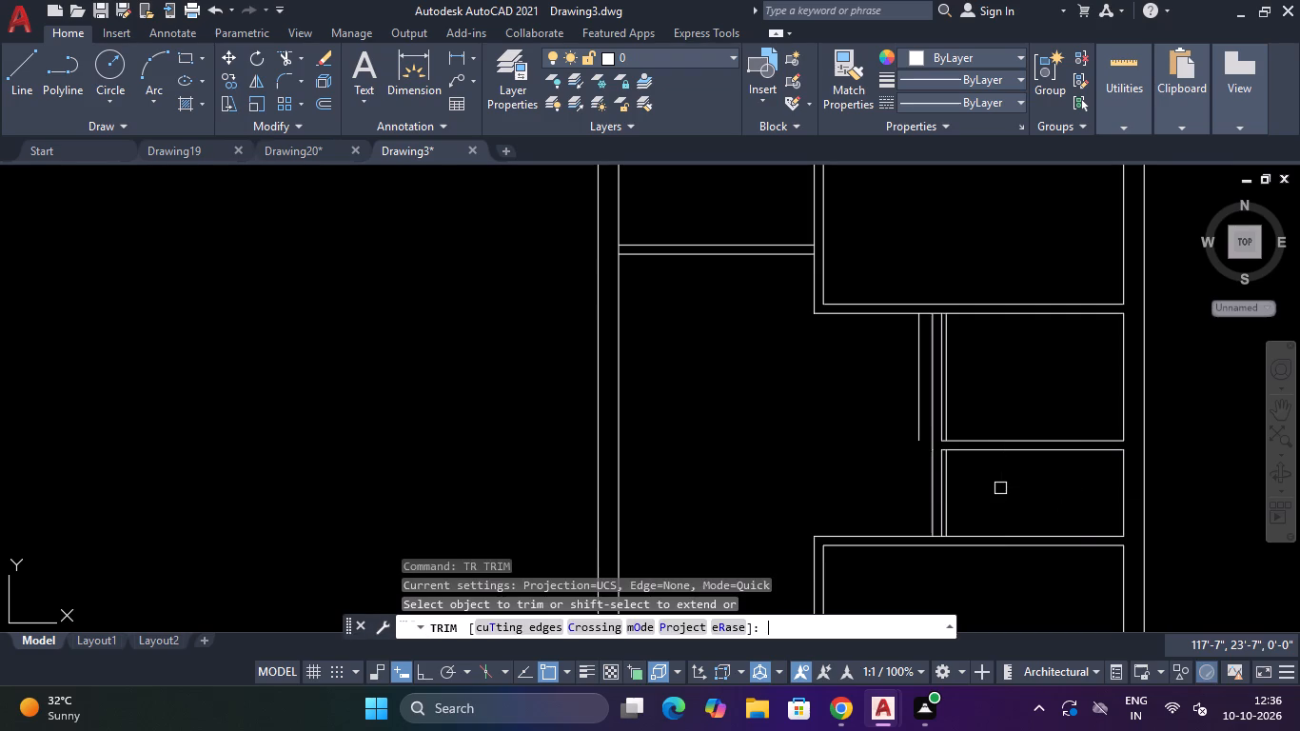
scroll(916, 414, "up", 3)
left_click(904, 401)
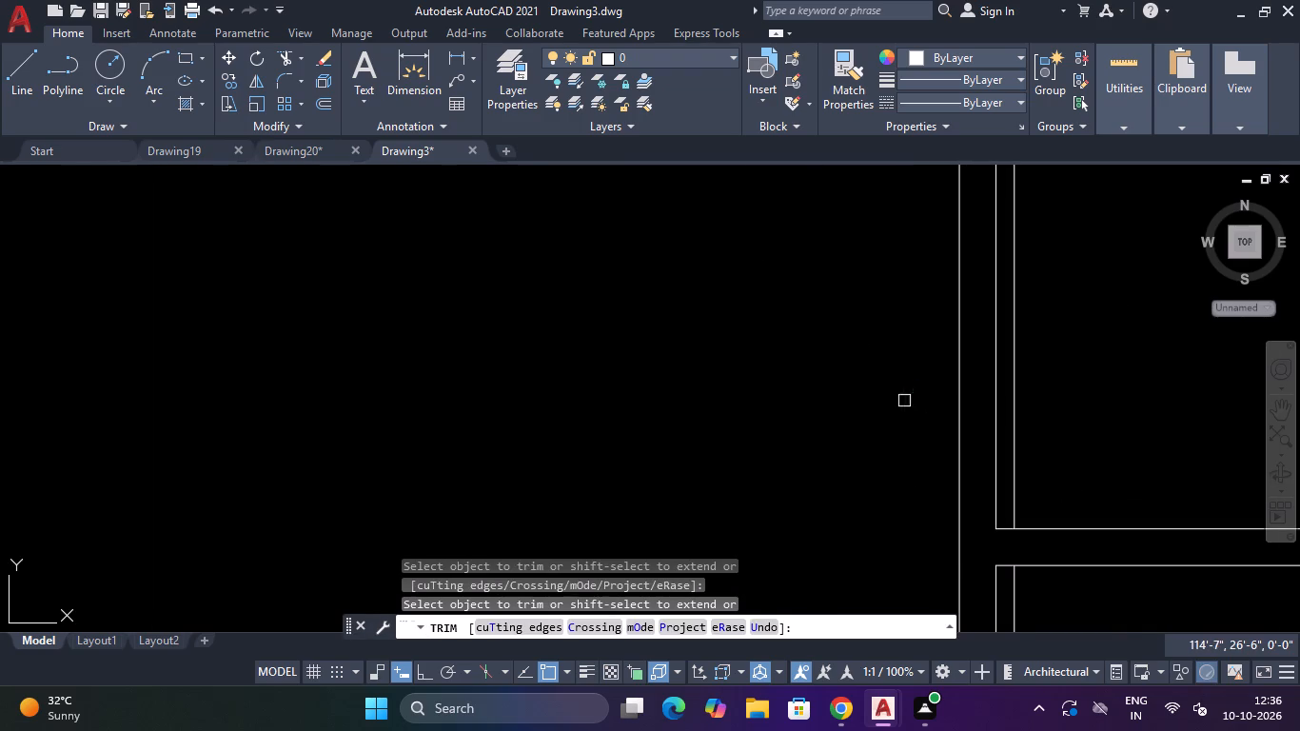
left_click(955, 403)
left_click(997, 399)
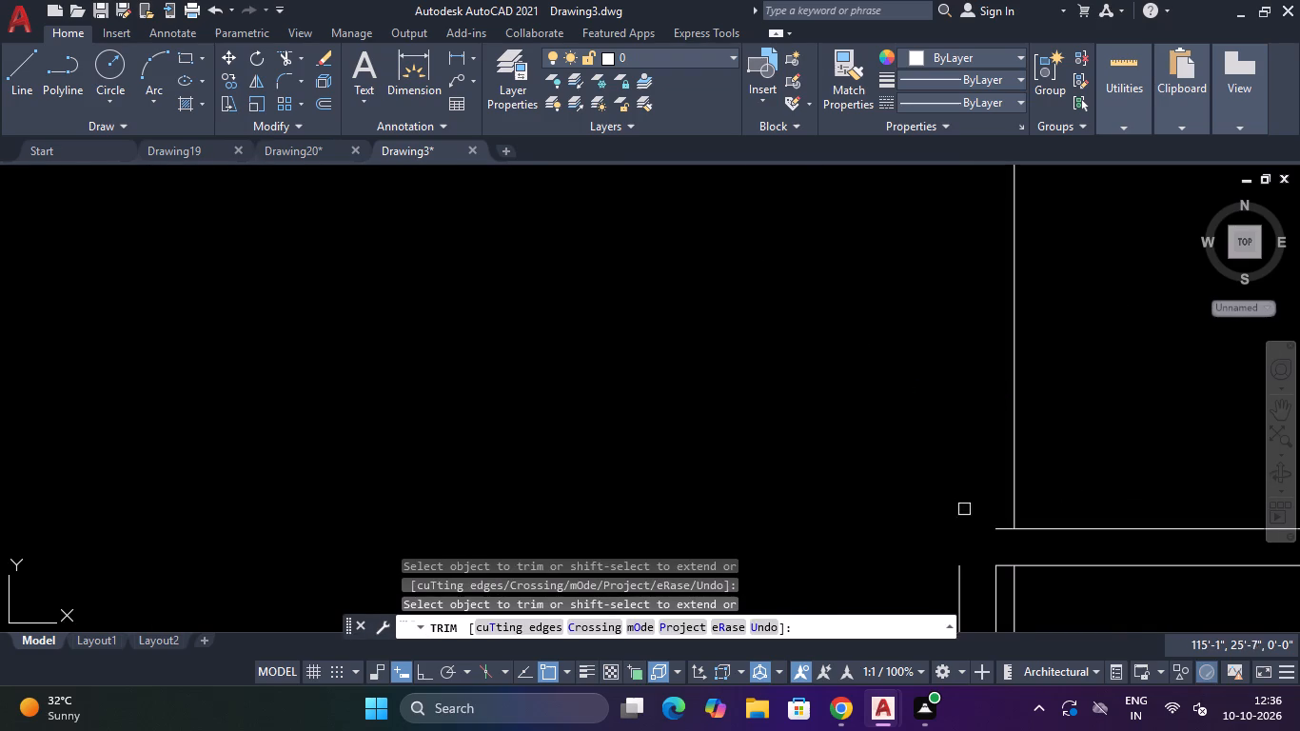
scroll(964, 512, "down", 3)
scroll(968, 574, "up", 2)
left_click(948, 550)
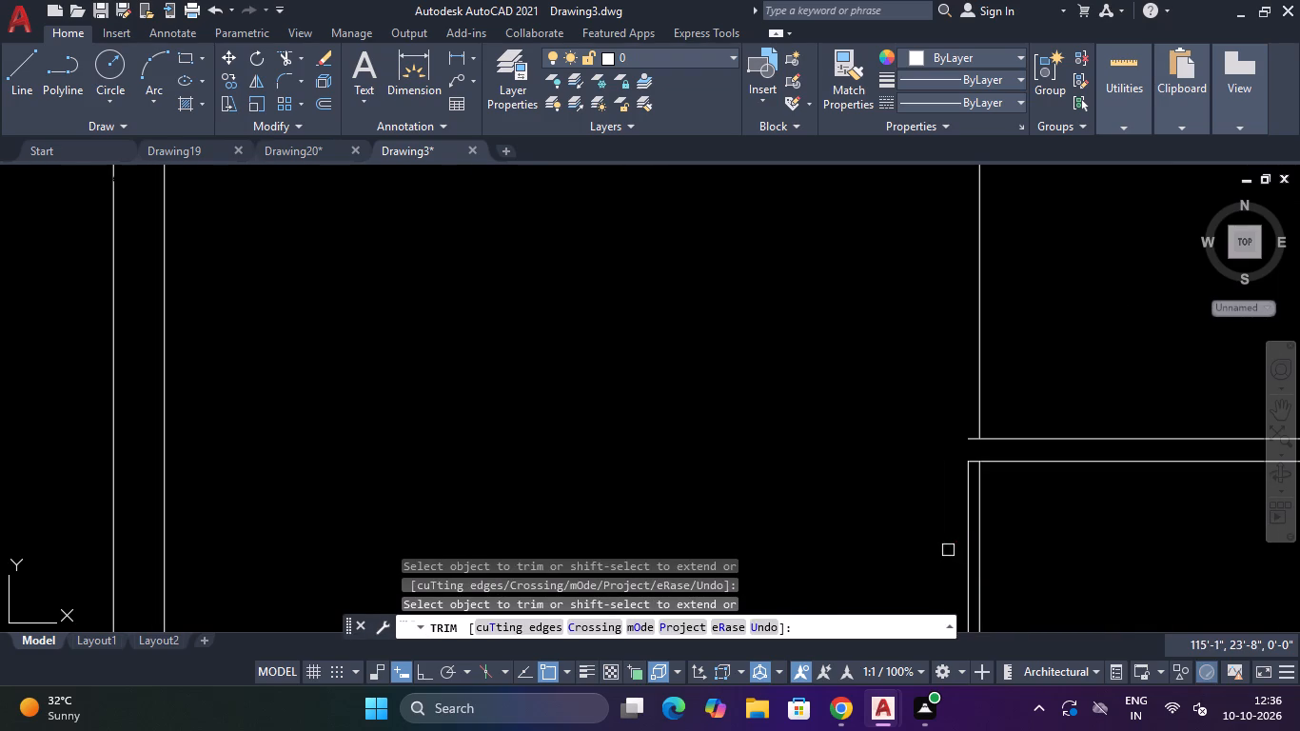
left_click(964, 550)
Trim the two horizontal line stubs between the small rooms that extend left past their new vertical lines.
scroll(968, 448, "up", 4)
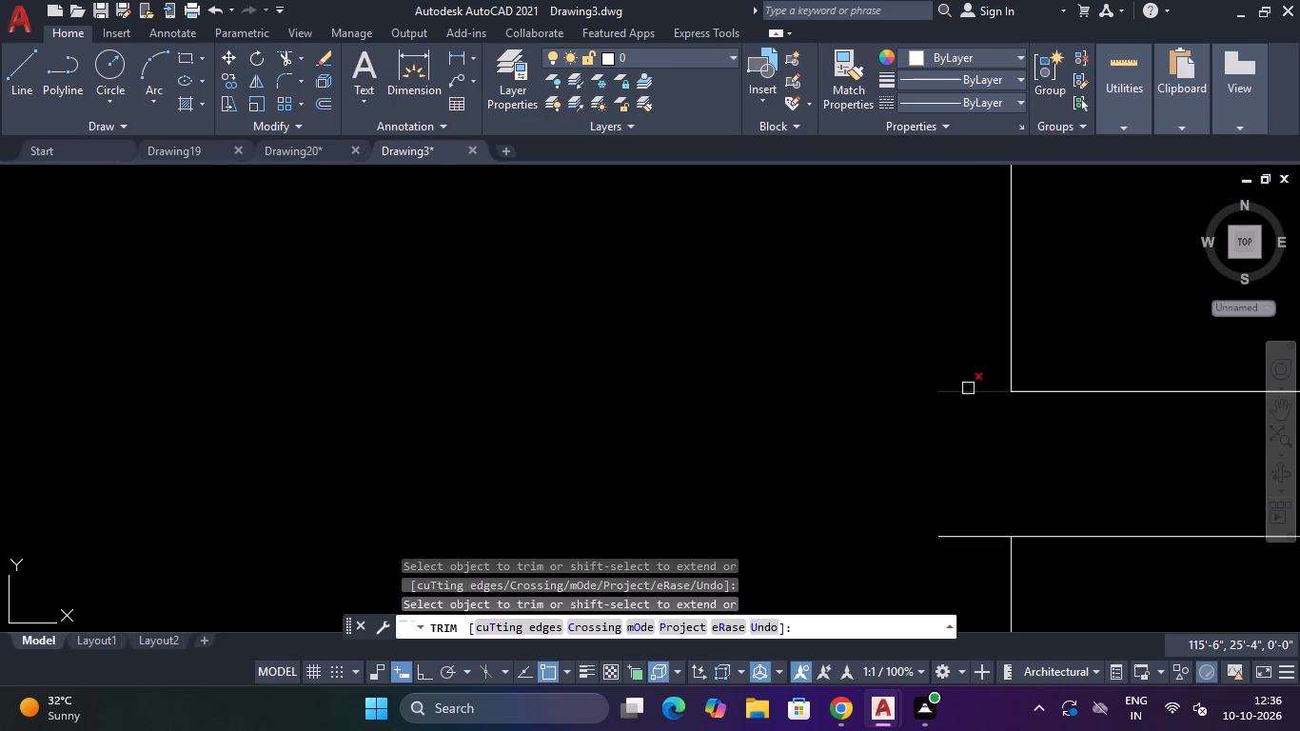
left_click(968, 388)
left_click(960, 534)
scroll(966, 510, "down", 6)
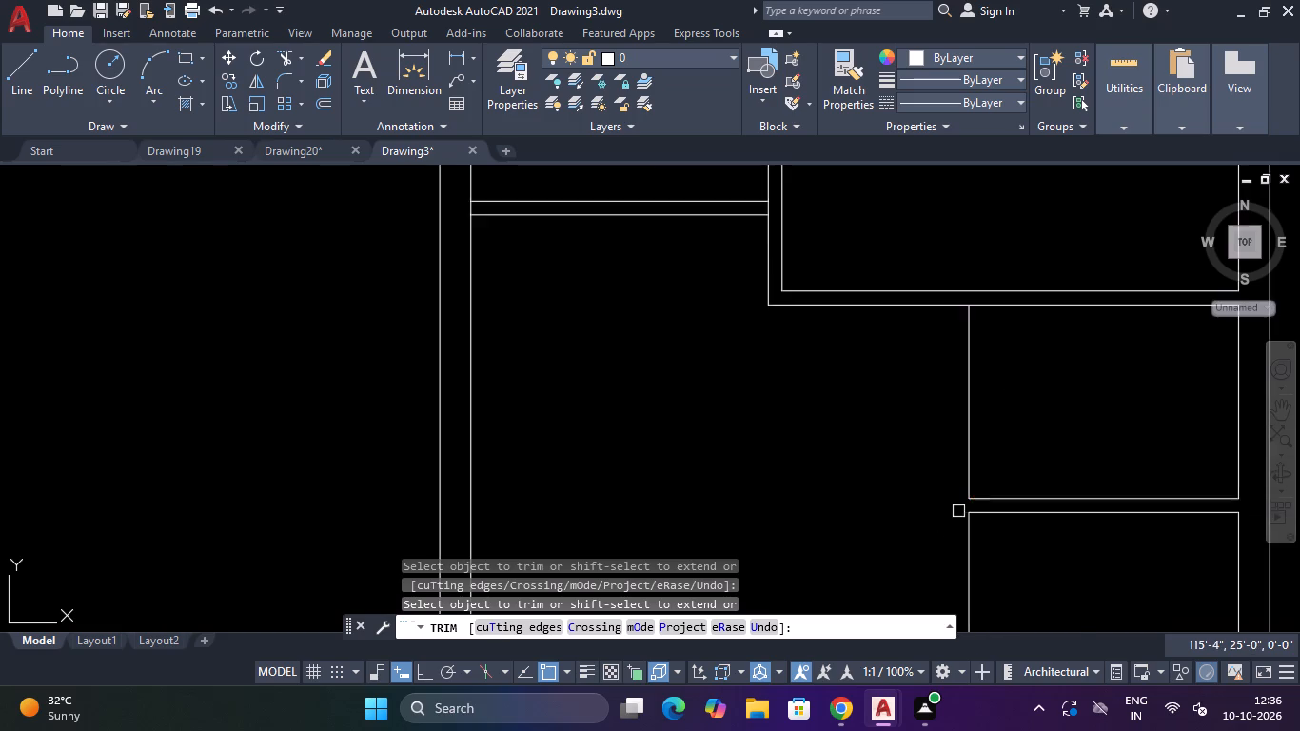
scroll(958, 511, "down", 2)
key("Escape")
key("Escape")
Offset the left vertical line of both small rooms 4" to the right to form their partition wall.
type("O")
key("space")
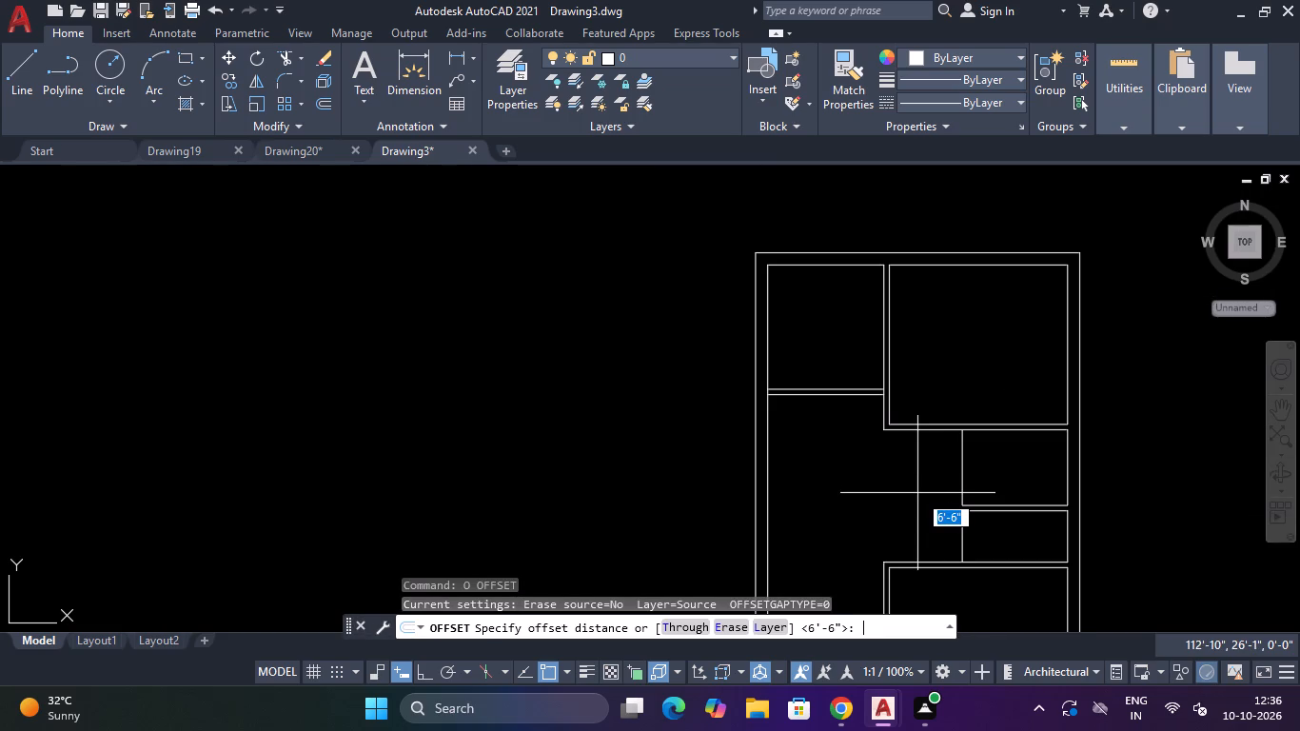
type("4\"")
key("Return")
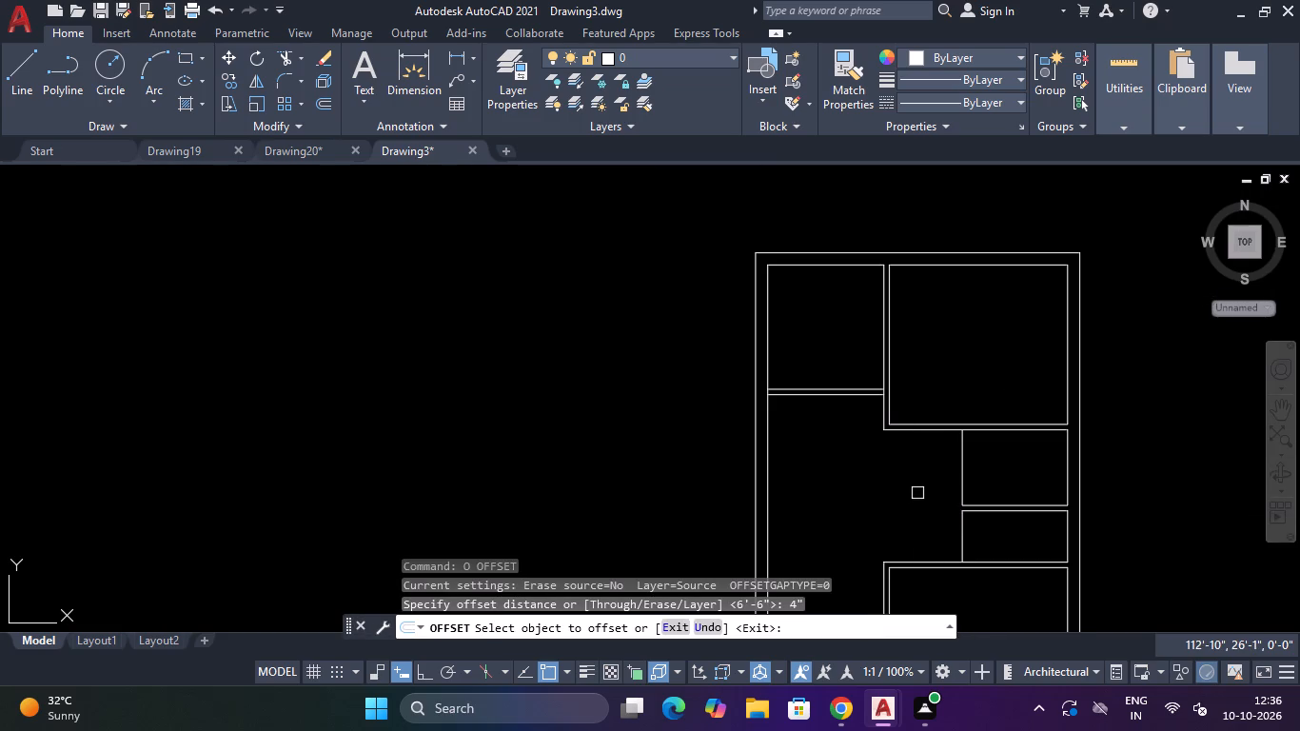
left_click(961, 467)
left_click(989, 464)
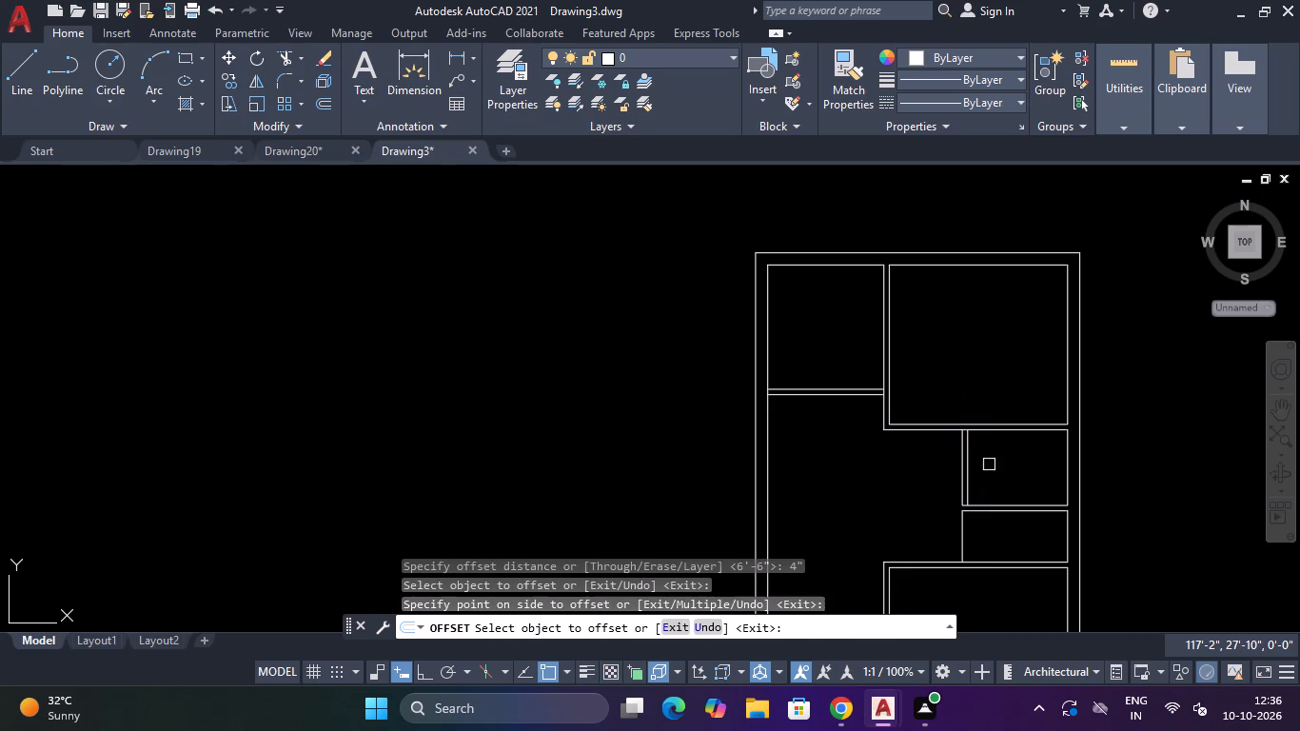
left_click(963, 546)
left_click(1013, 538)
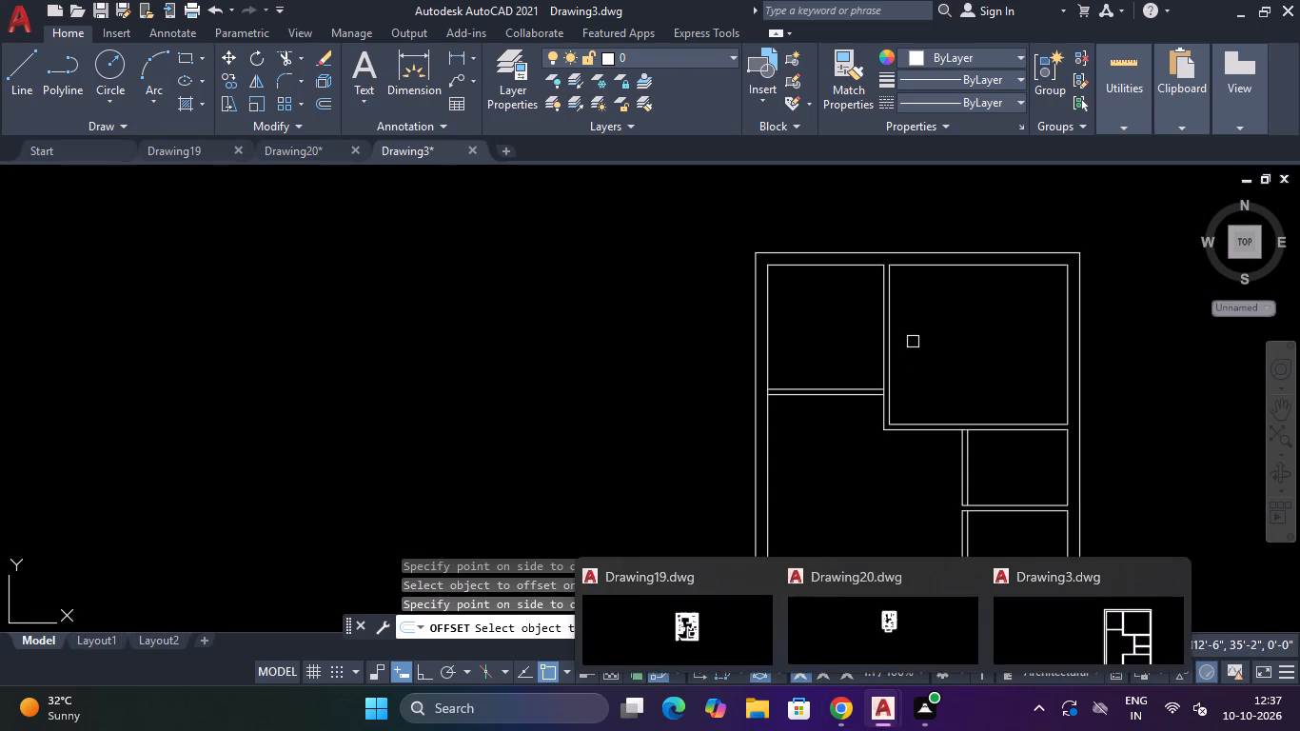
scroll(913, 336, "down", 2)
scroll(913, 336, "up", 2)
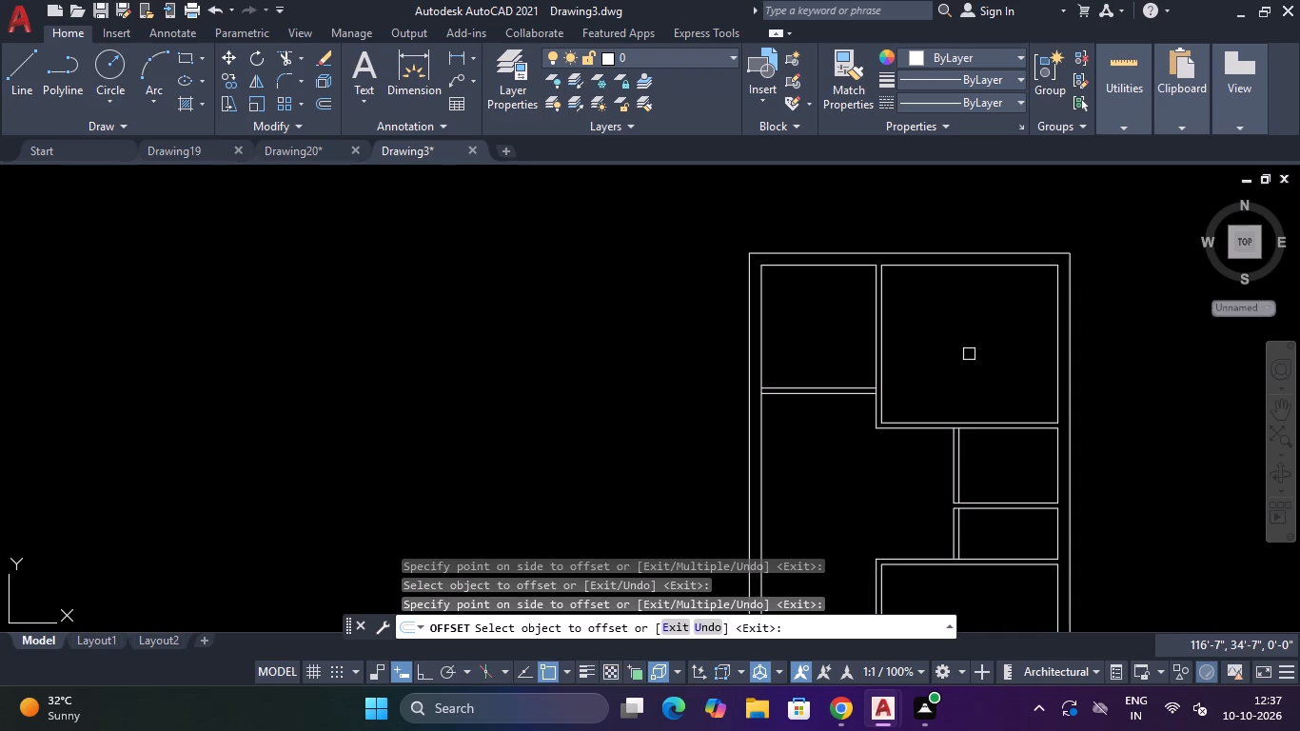
scroll(968, 352, "down", 1)
scroll(955, 362, "up", 2)
key("Escape")
key("Escape")
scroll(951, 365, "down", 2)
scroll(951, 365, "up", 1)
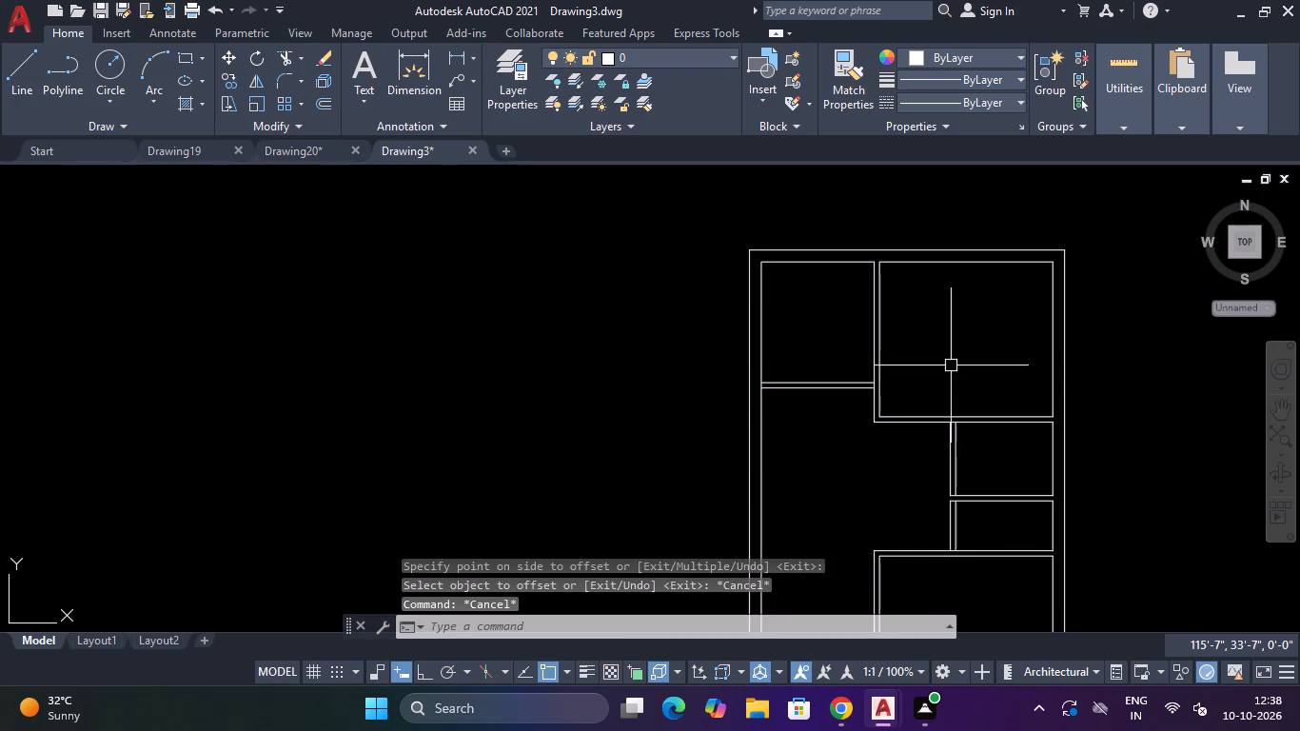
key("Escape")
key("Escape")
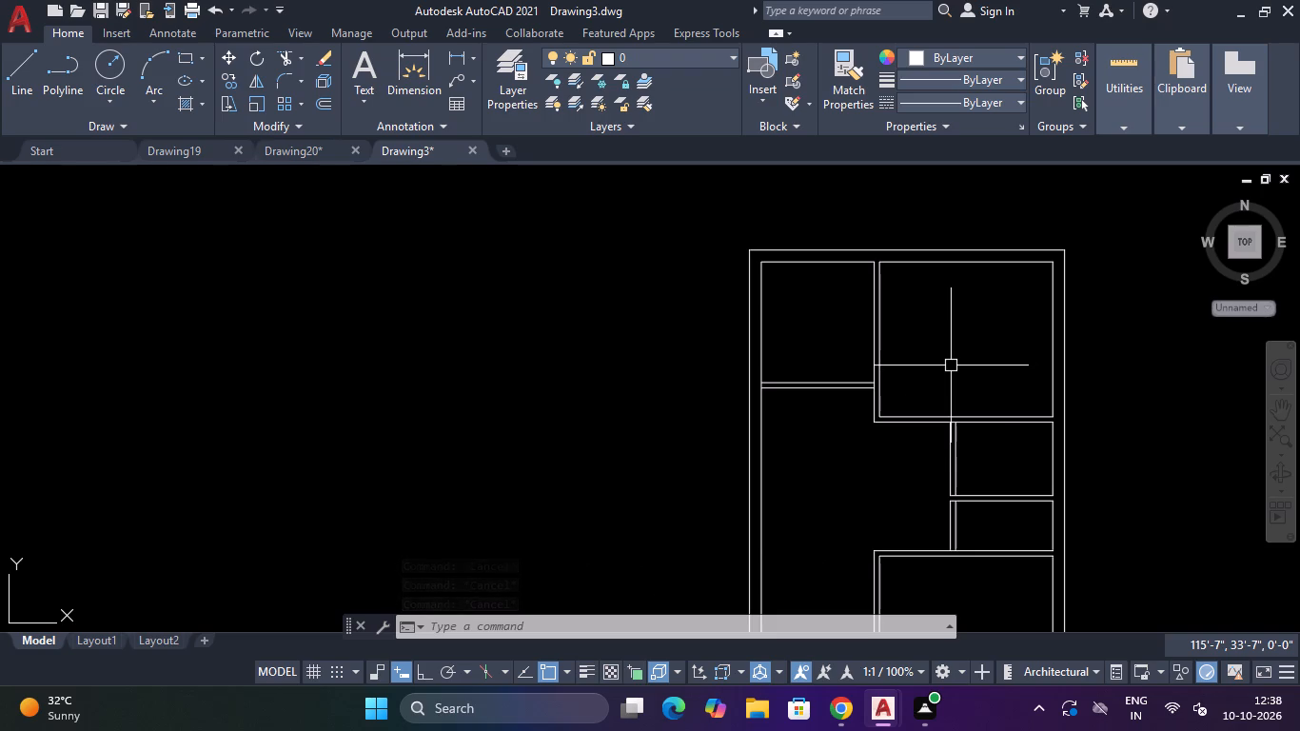
Draw a short vertical line across the wall thickness below the upper-right room's lower-left inner corner.
key("Escape")
type("L")
key("space")
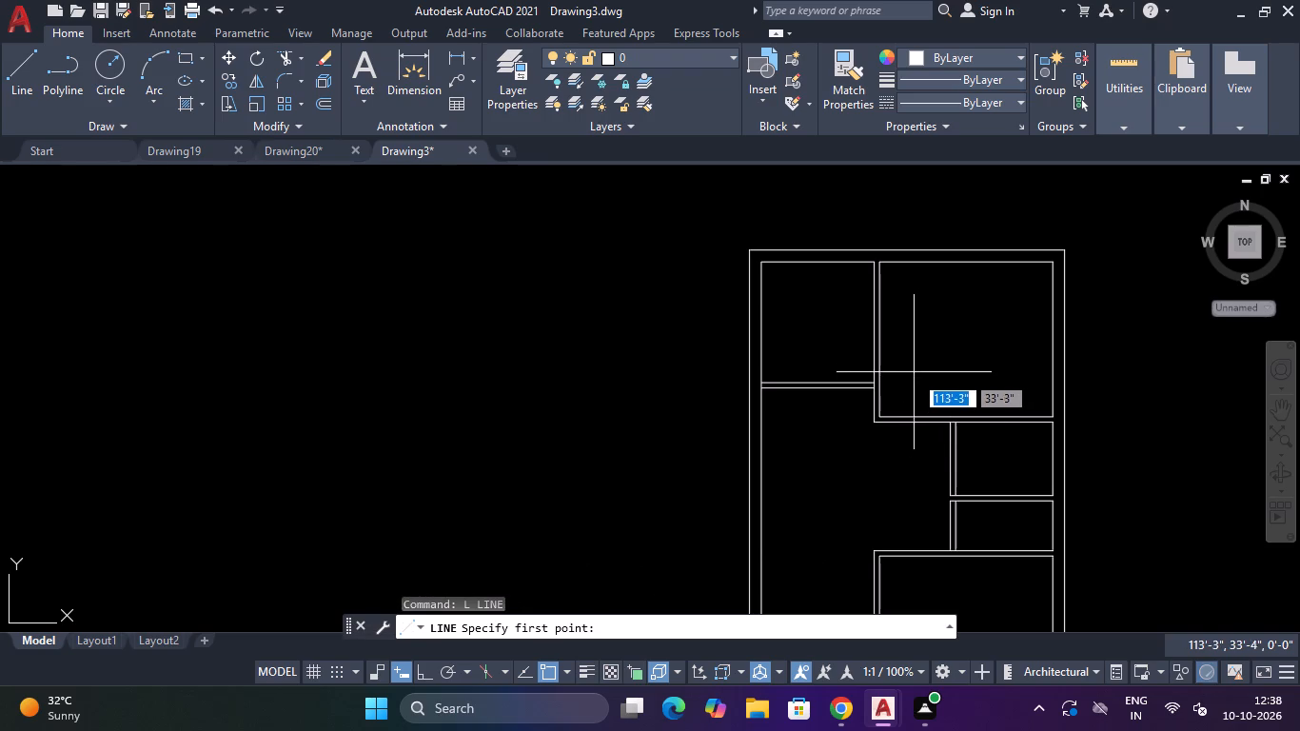
scroll(865, 440, "up", 3)
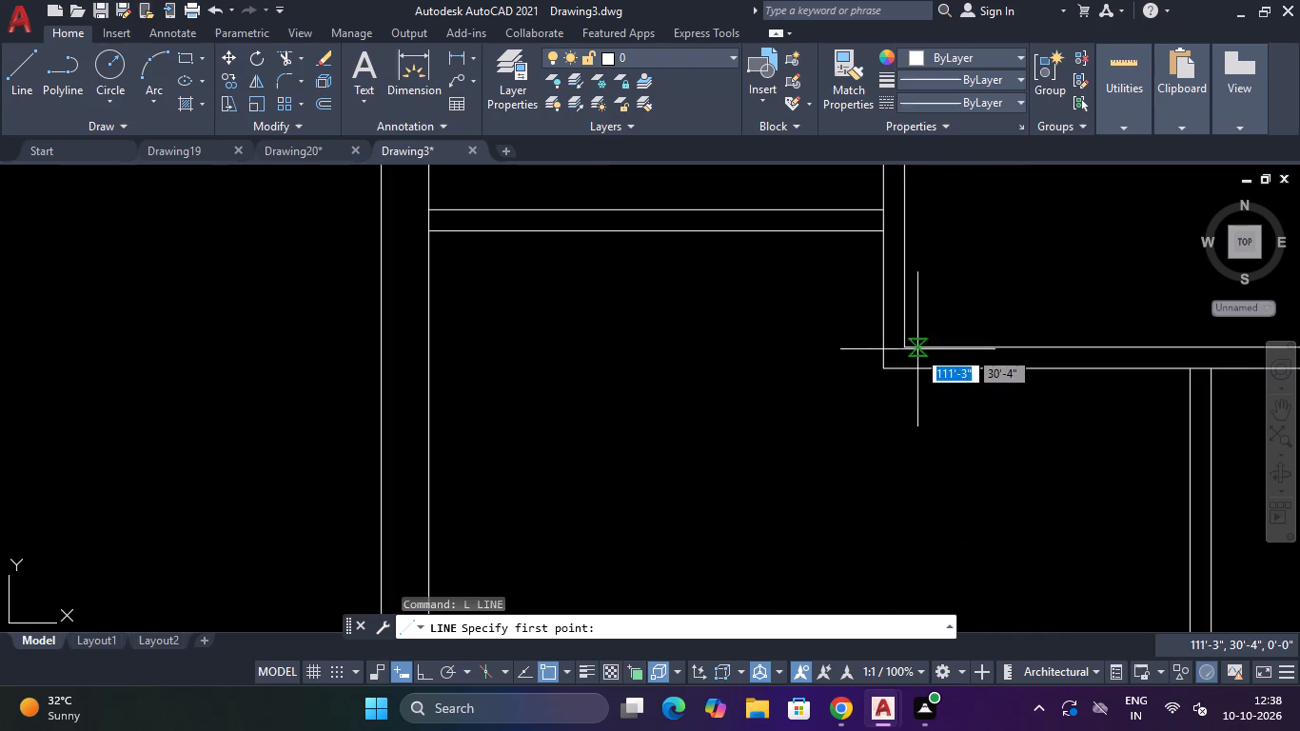
left_click(899, 342)
left_click(900, 374)
key("Escape")
Draw a short vertical line across the wall thickness above the lower-right room's upper-left inner corner.
scroll(902, 377, "down", 5)
scroll(908, 432, "up", 2)
key("space")
scroll(903, 433, "up", 4)
left_click(759, 406)
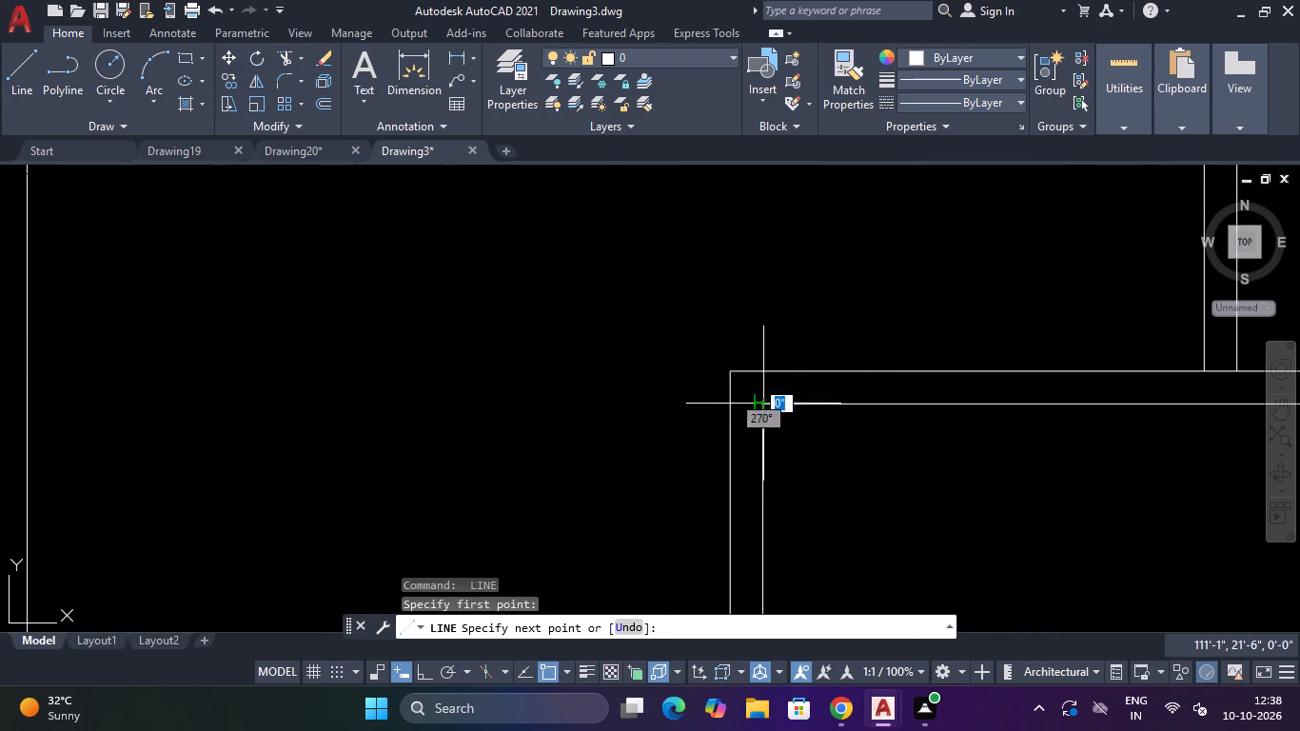
left_click(759, 367)
key("Escape")
scroll(762, 366, "down", 4)
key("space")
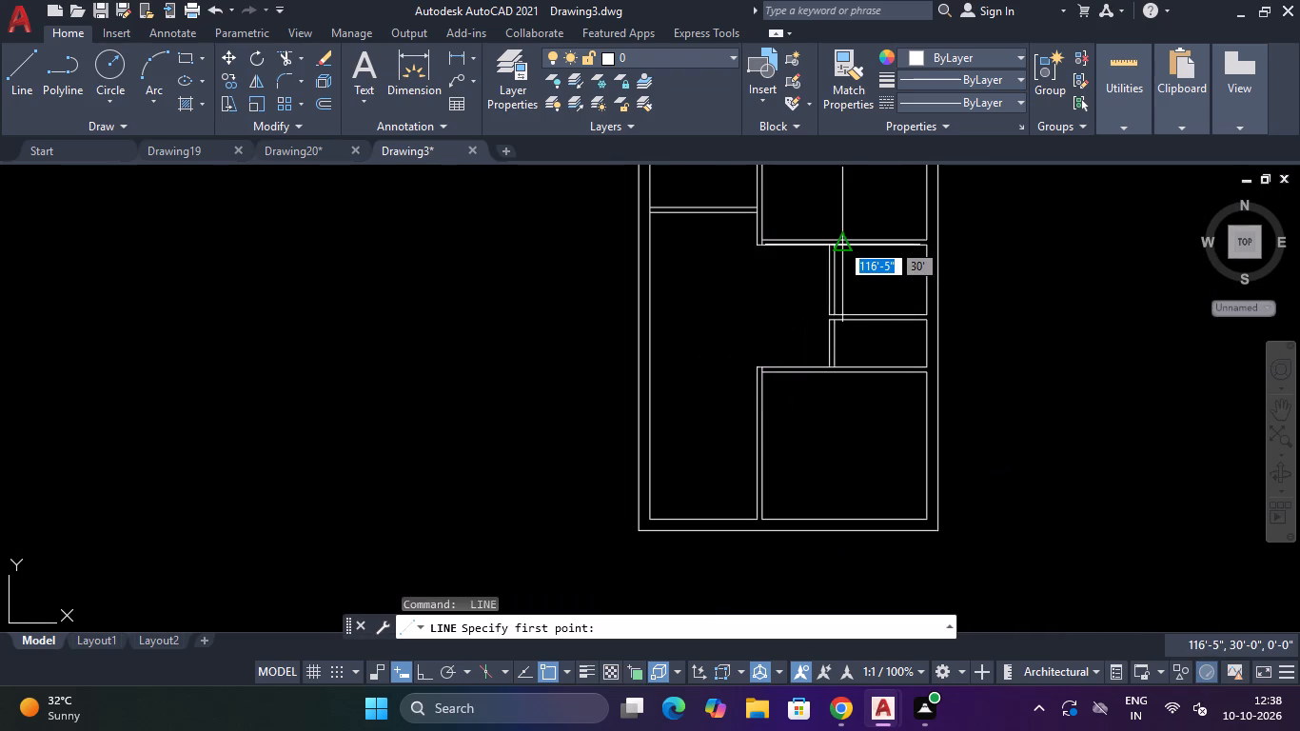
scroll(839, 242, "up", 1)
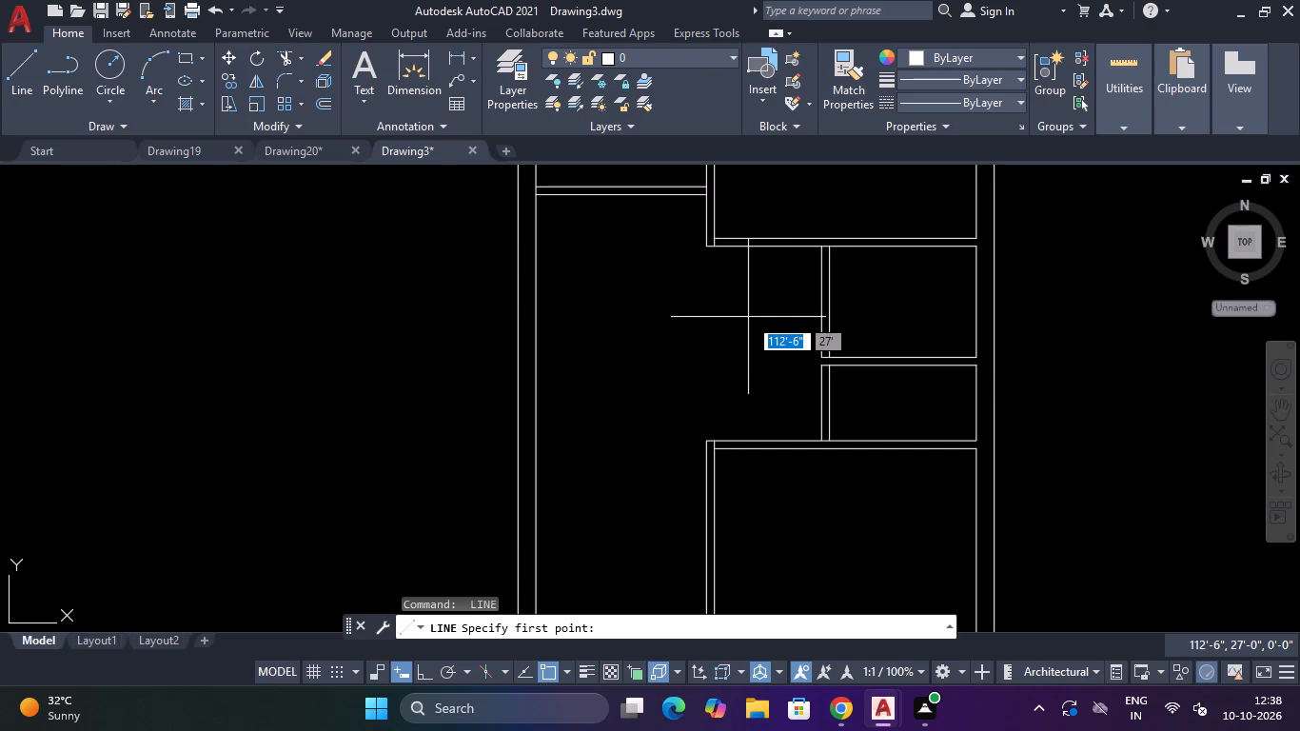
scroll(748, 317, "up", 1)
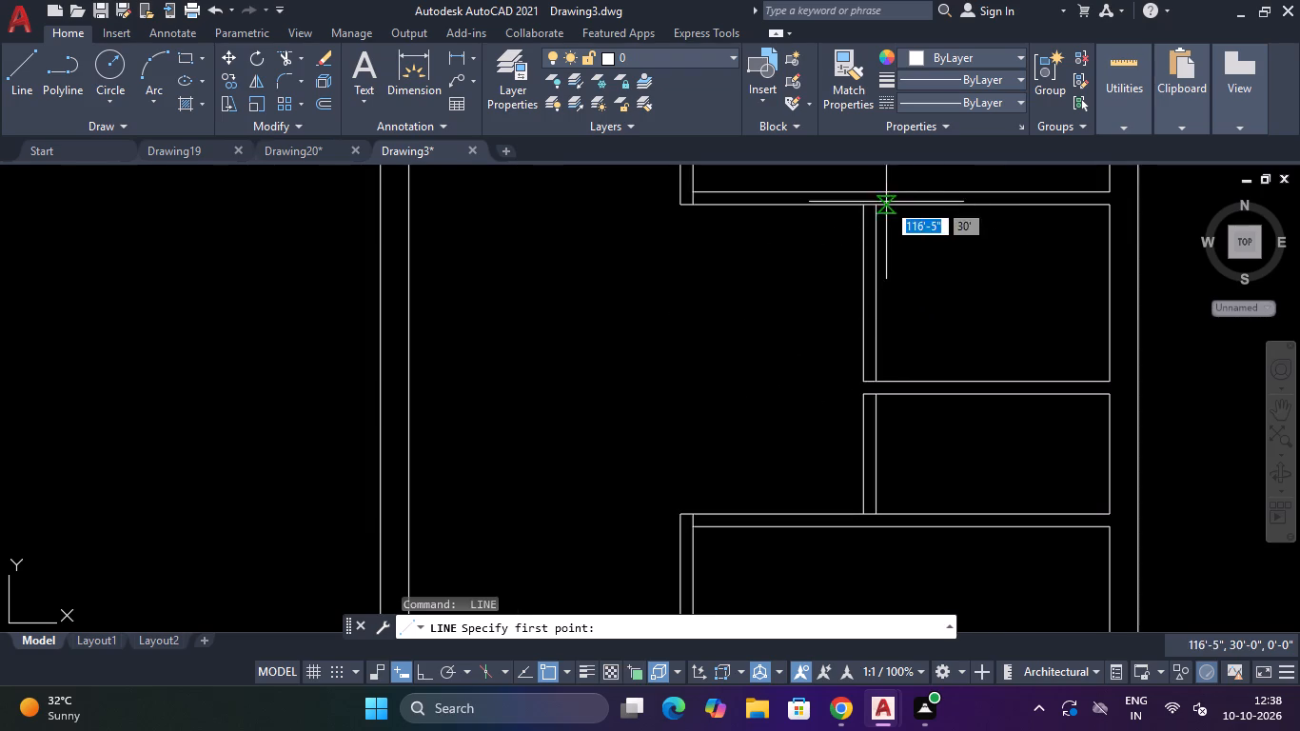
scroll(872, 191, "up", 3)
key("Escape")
Trim the horizontal wall segments between the small rooms' two vertical partition lines at the upper and lower wall junctions.
type("TR")
key("space")
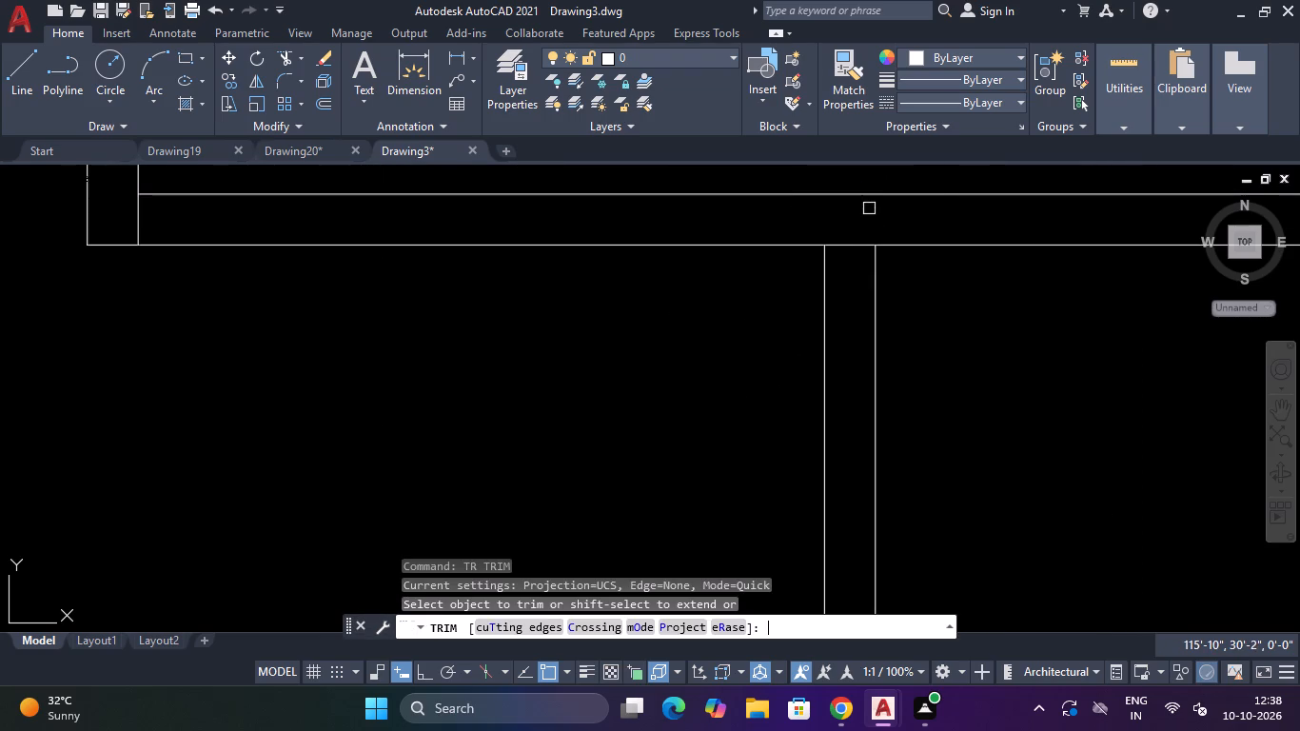
left_click(852, 242)
scroll(852, 242, "down", 6)
scroll(836, 382, "up", 5)
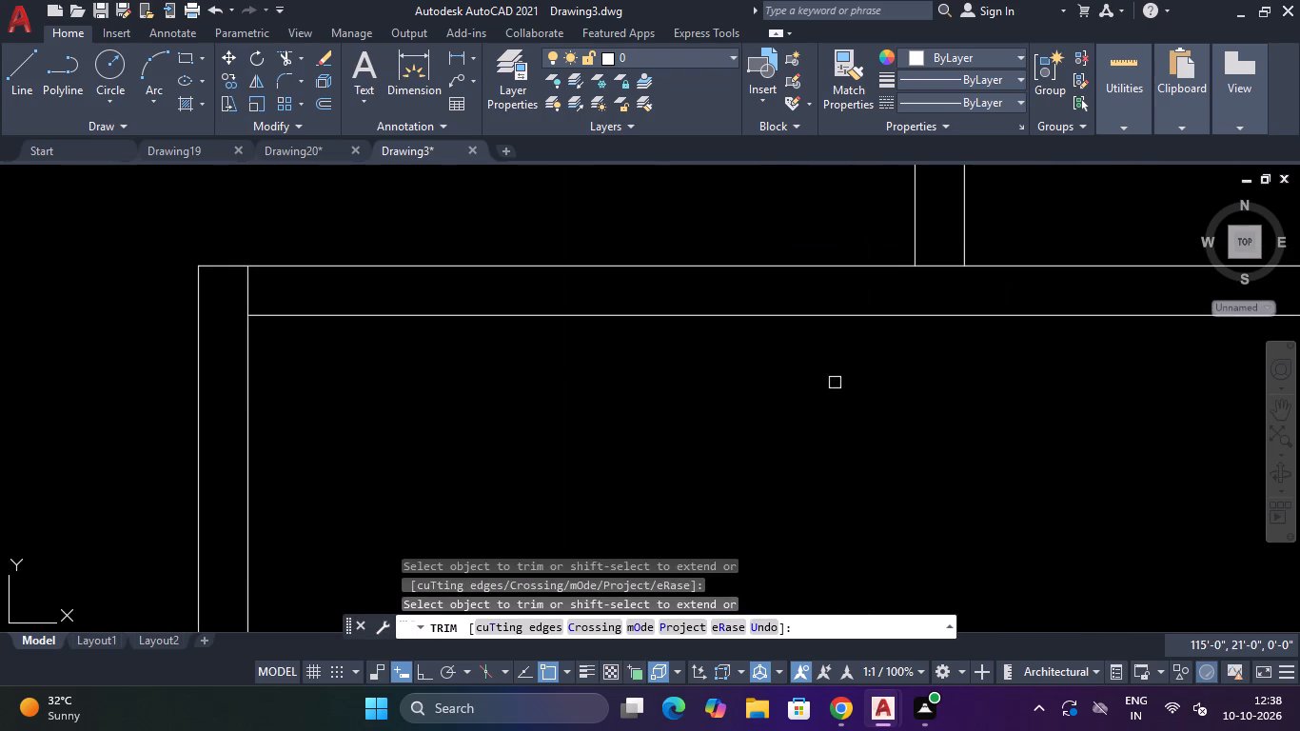
left_click(936, 267)
scroll(935, 267, "down", 3)
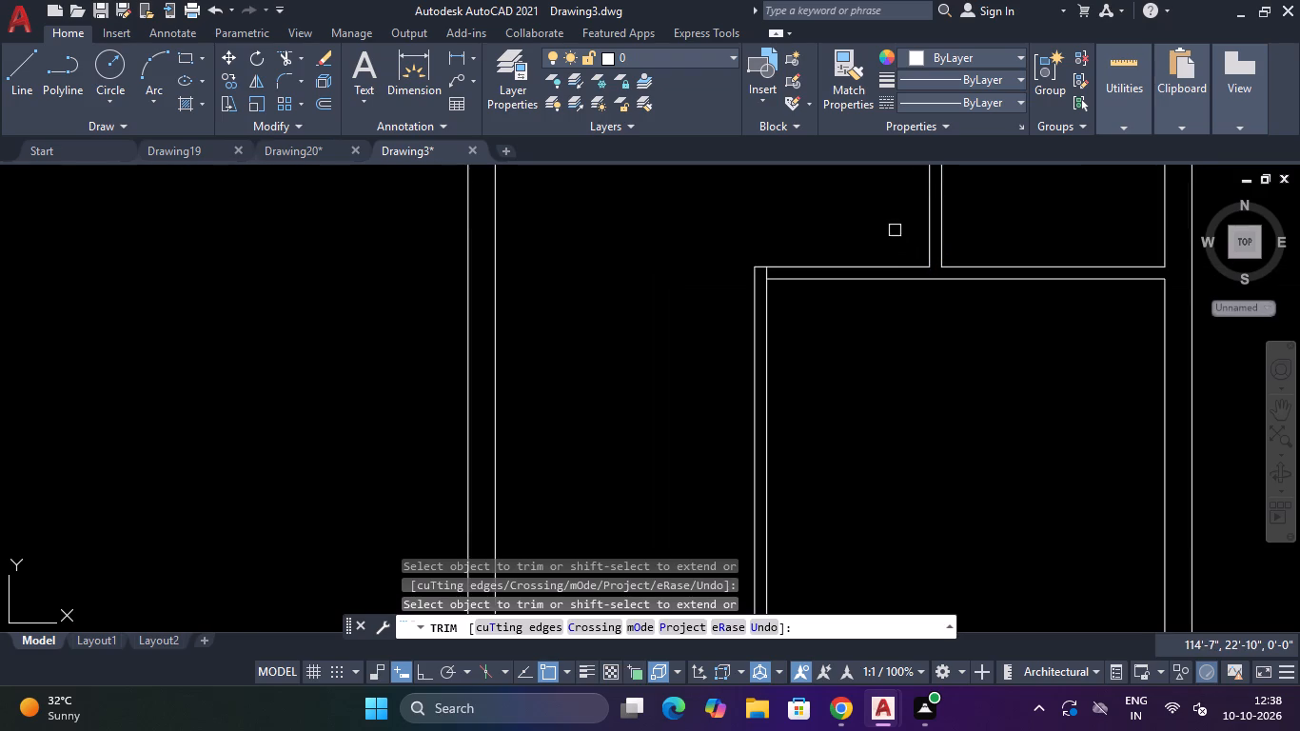
scroll(895, 230, "down", 3)
scroll(895, 230, "up", 4)
key("Escape")
Start a new line near the small rooms' vertical partition.
scroll(895, 230, "down", 5)
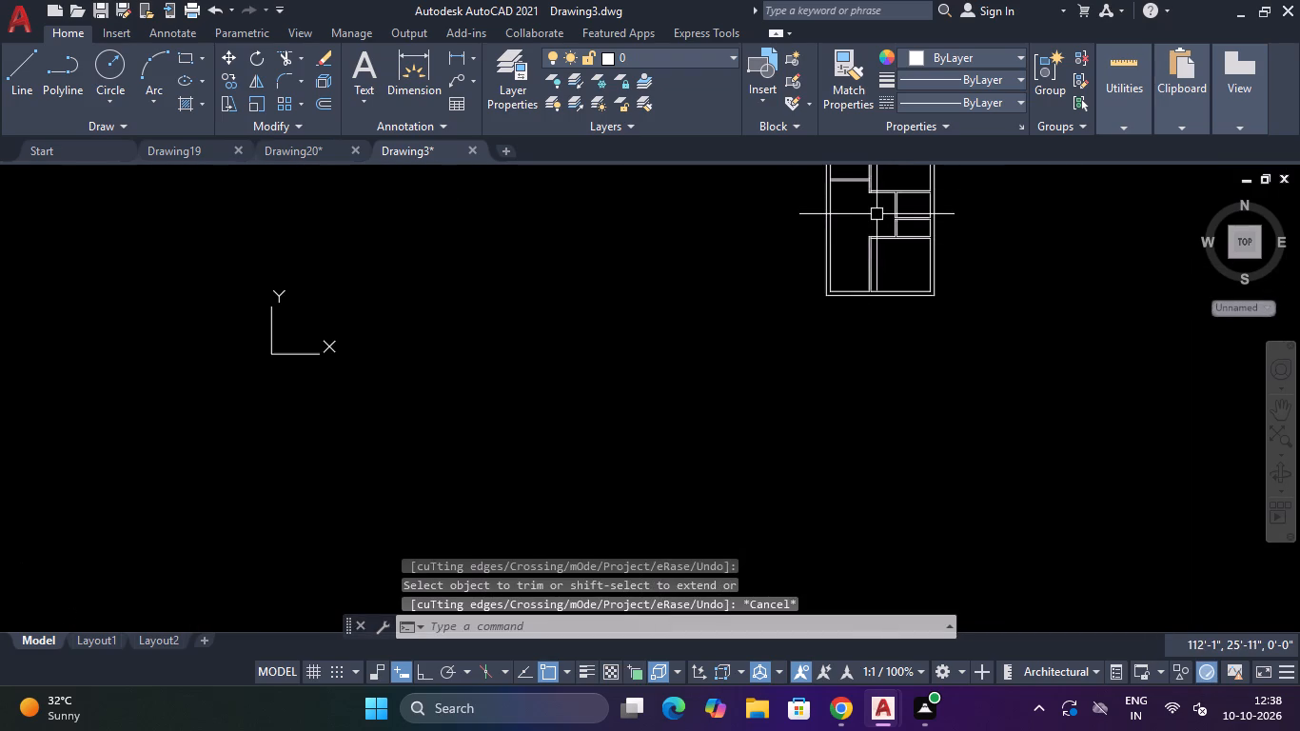
scroll(888, 196, "up", 3)
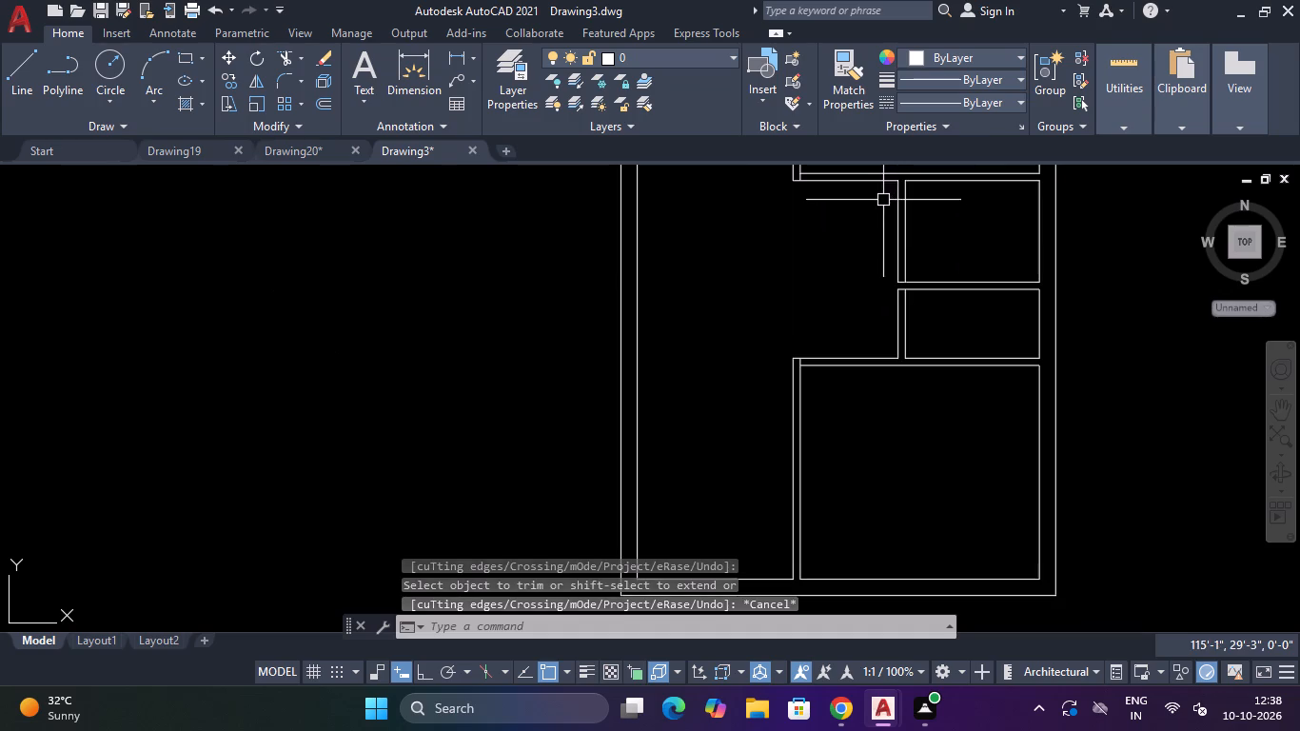
key("Escape")
key("Escape")
type("L")
key("space")
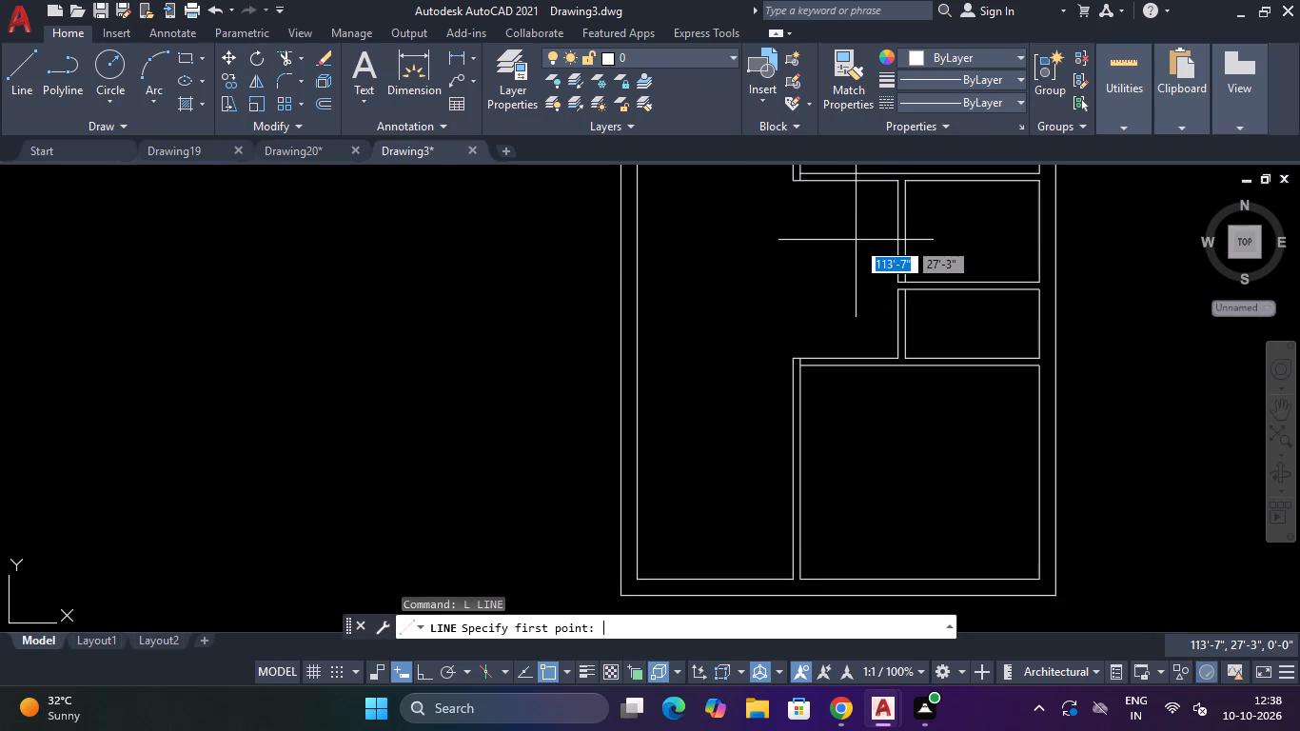
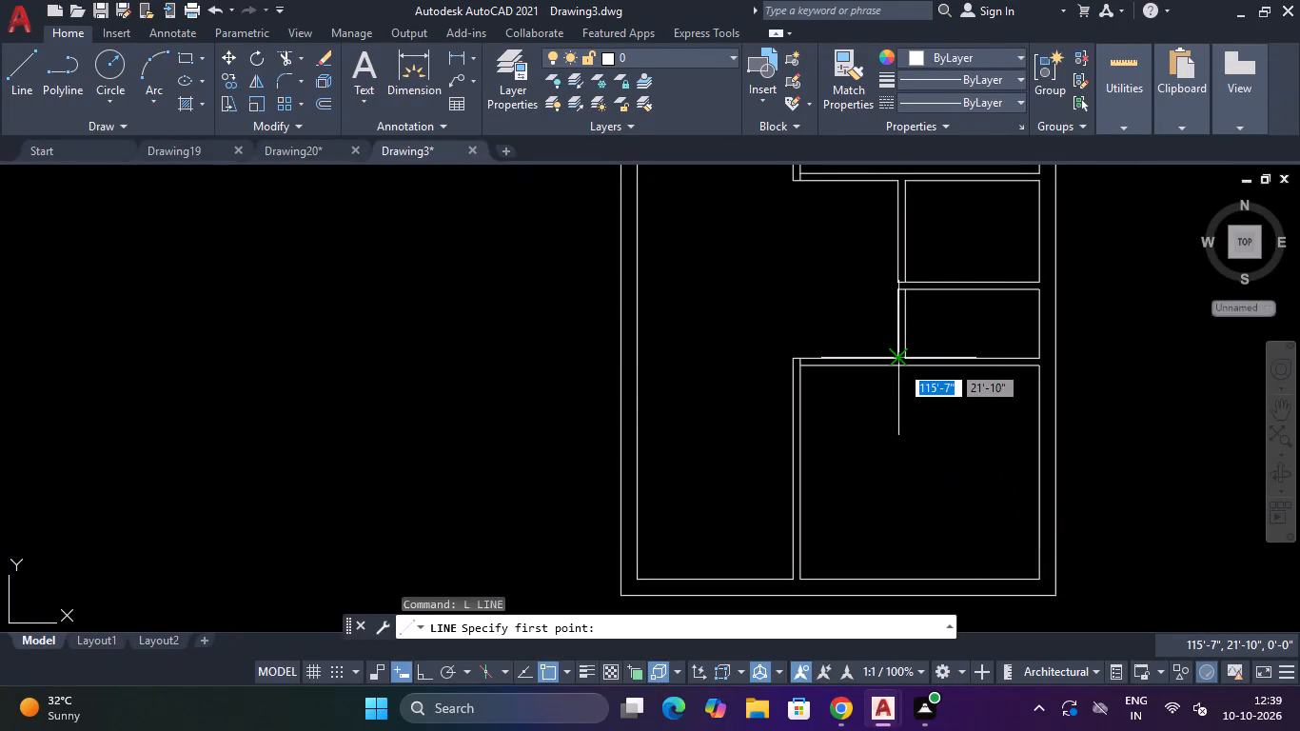
Draw a 4" horizontal line between the two faces of the small rooms' vertical partition at its lower end.
scroll(947, 296, "down", 1)
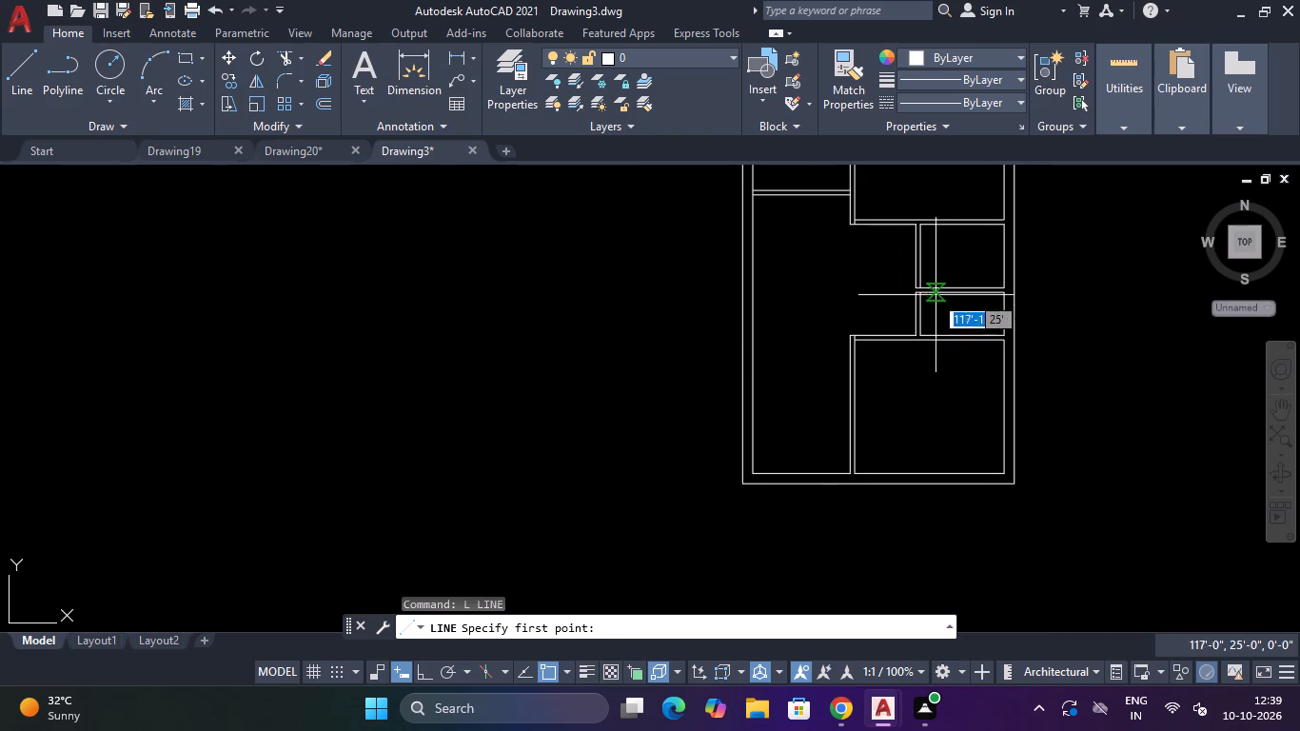
scroll(926, 295, "down", 2)
scroll(905, 296, "up", 3)
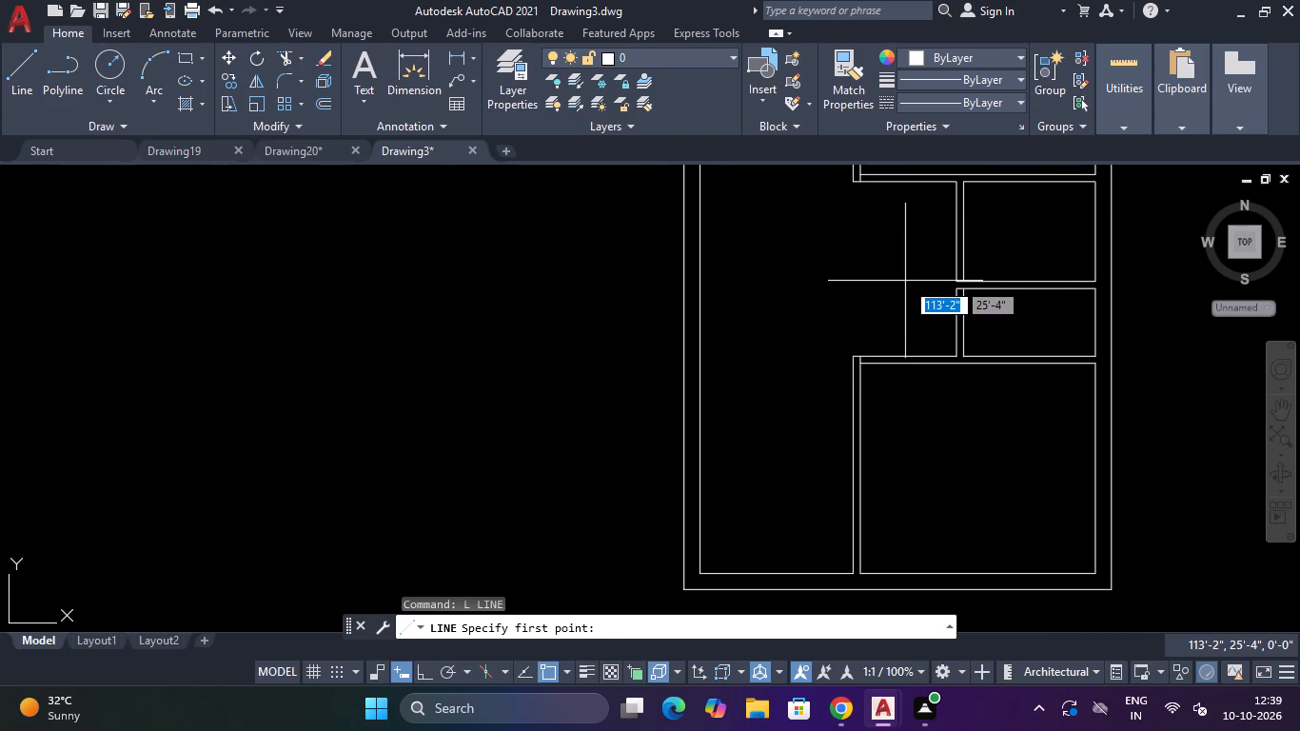
scroll(935, 335, "up", 4)
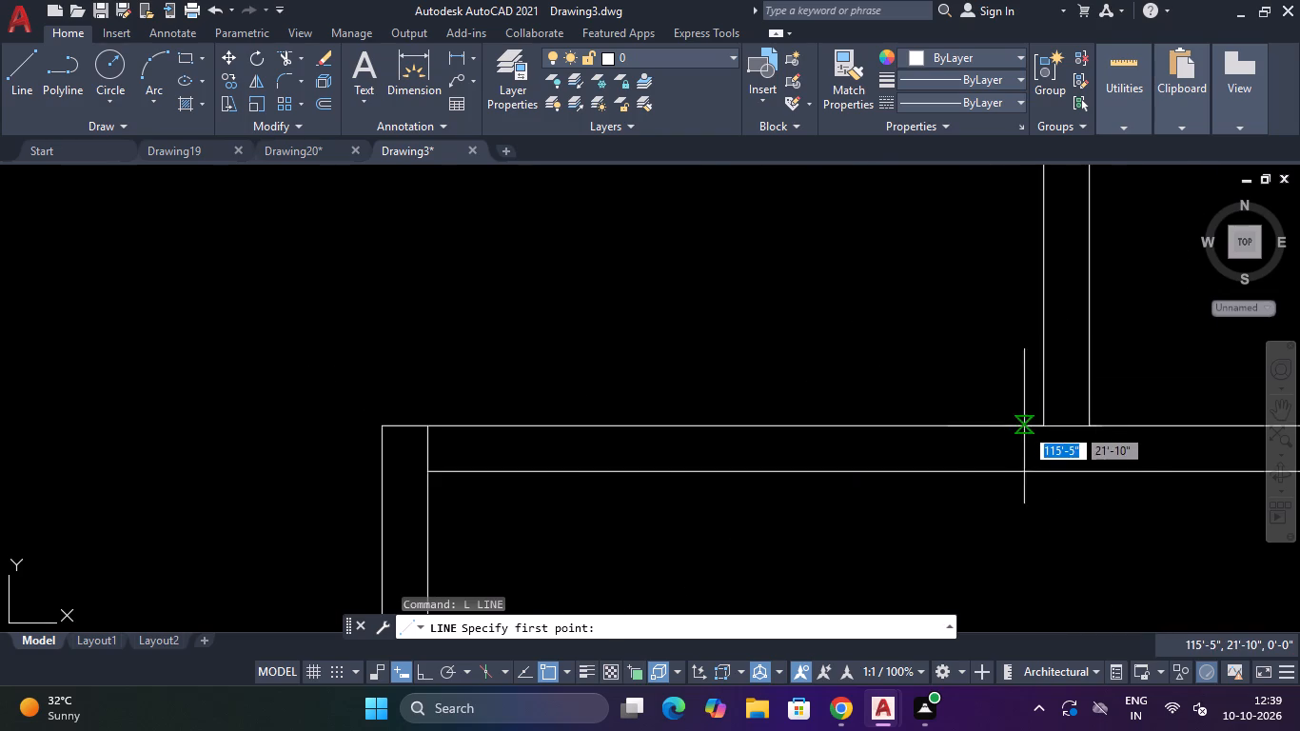
left_click(1037, 425)
key("Escape")
key("space")
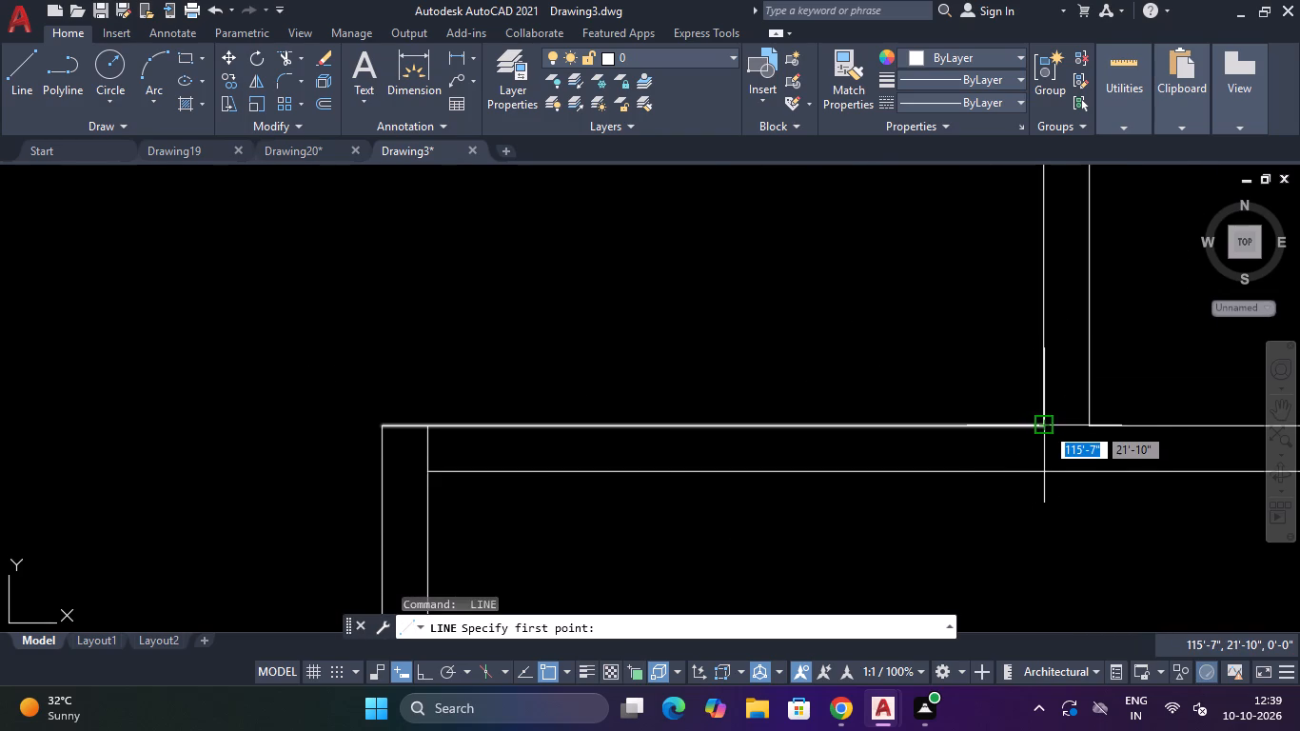
left_click(1044, 425)
left_click(1098, 422)
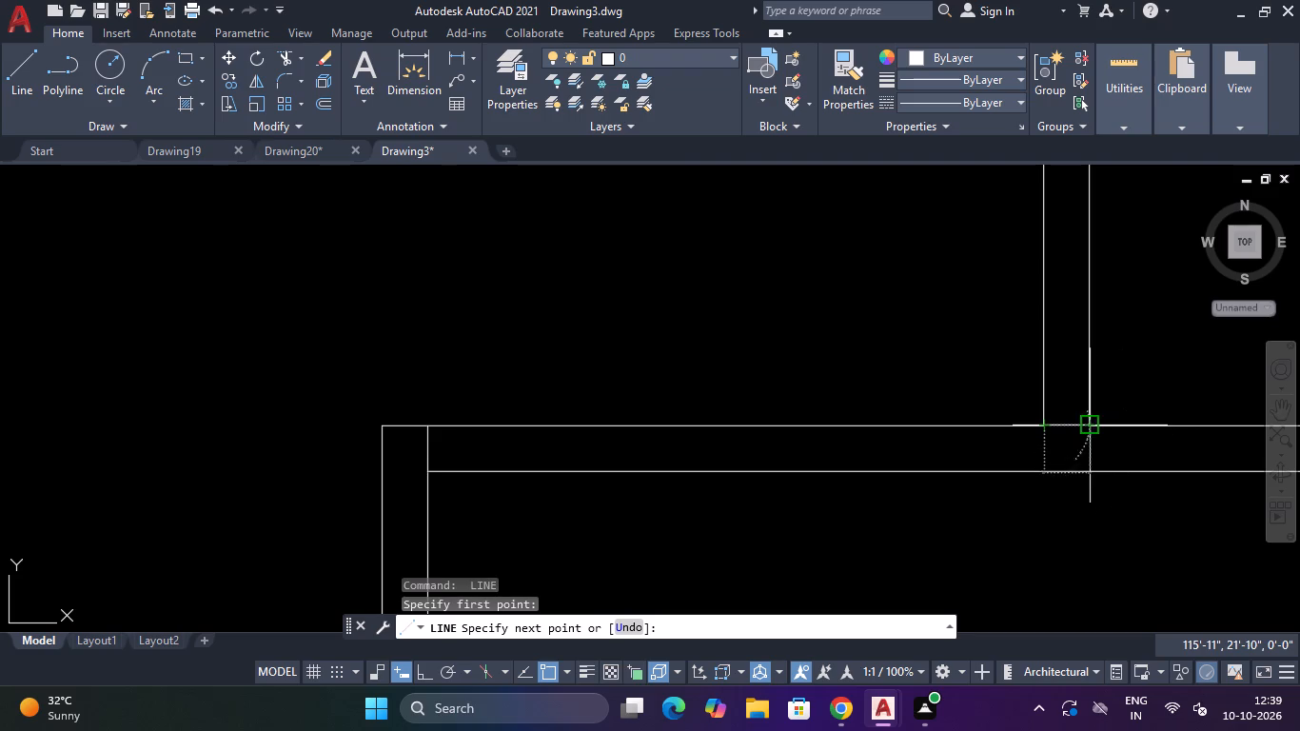
key("Escape")
Draw a 9" vertical line from the plan's lower-left inner wall corner down to the outer wall line.
scroll(1098, 422, "down", 5)
scroll(1064, 322, "down", 1)
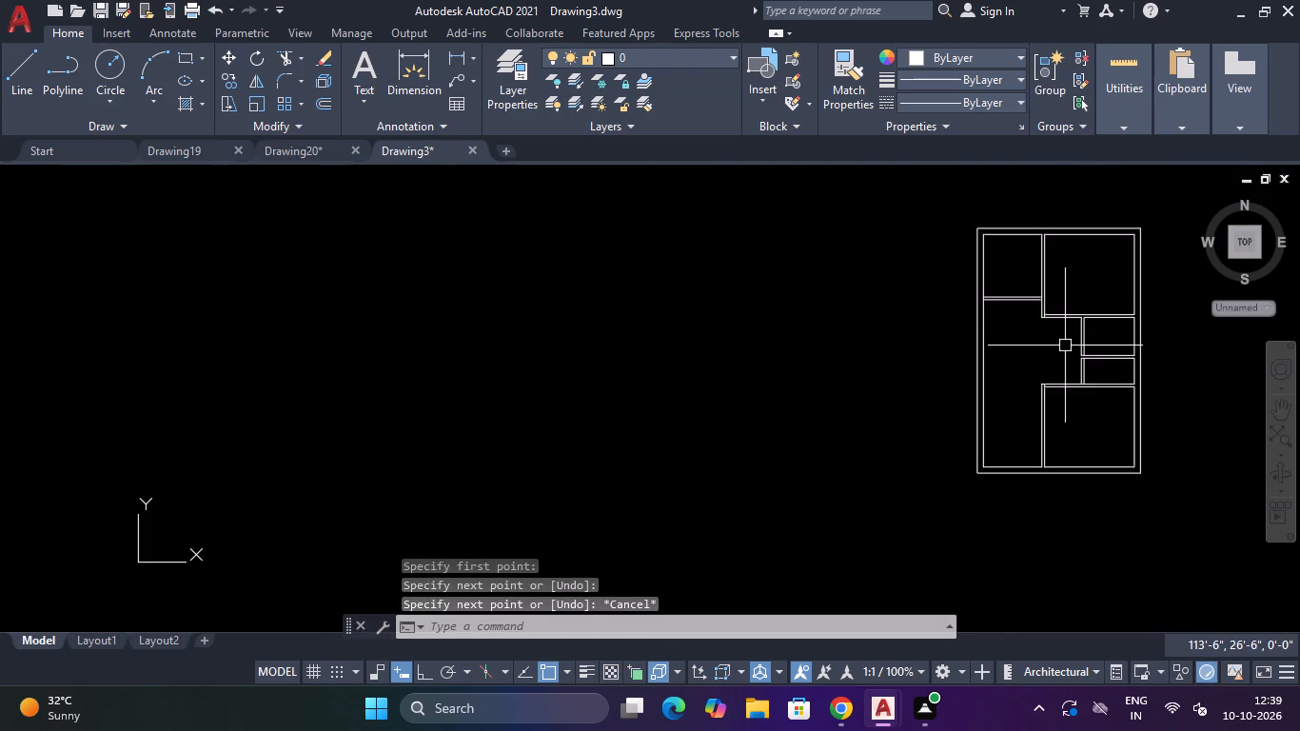
scroll(1065, 346, "up", 2)
scroll(886, 332, "down", 2)
scroll(894, 335, "up", 1)
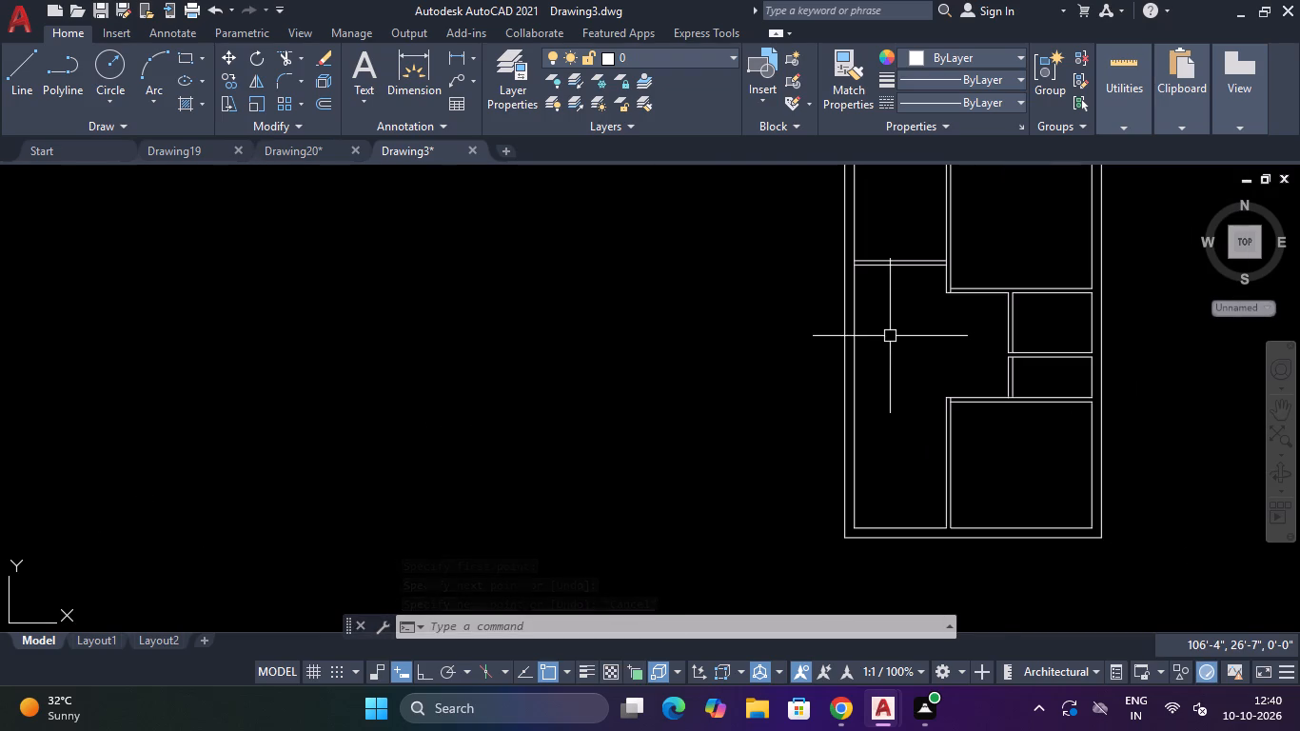
key("space")
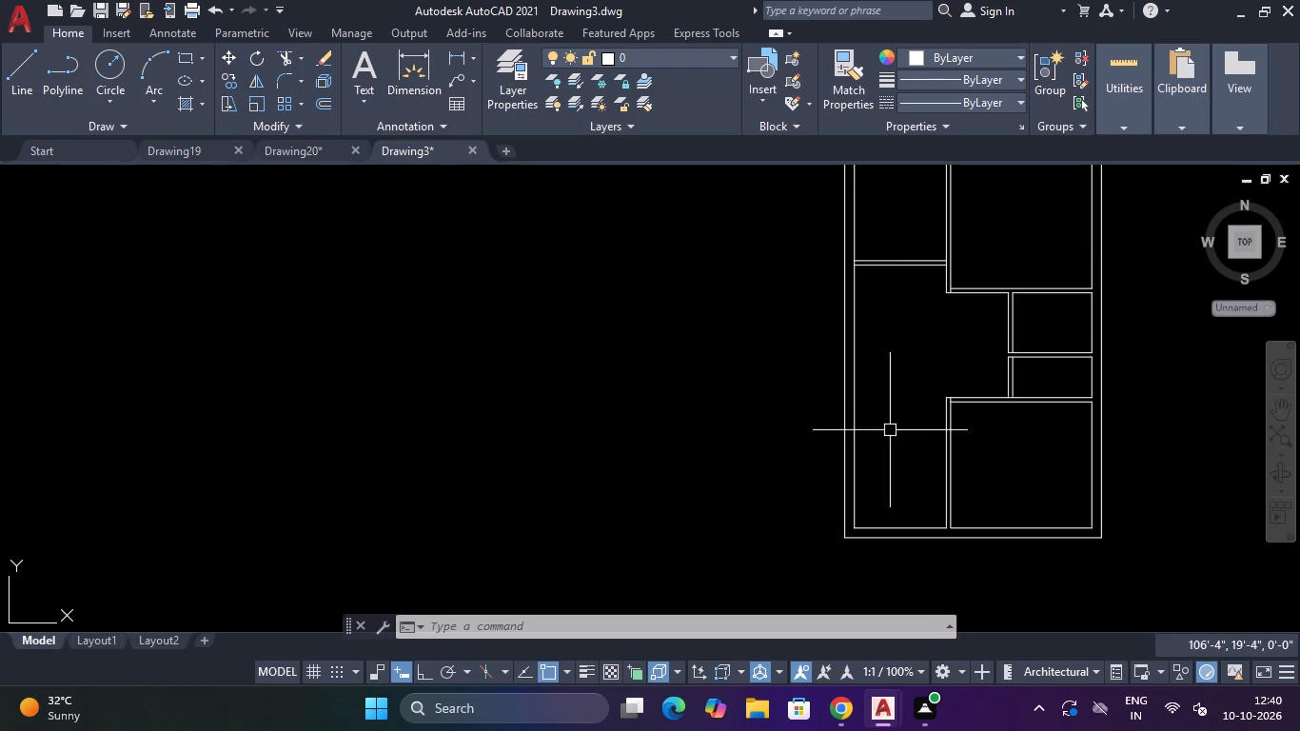
scroll(830, 534, "up", 3)
left_click(911, 511)
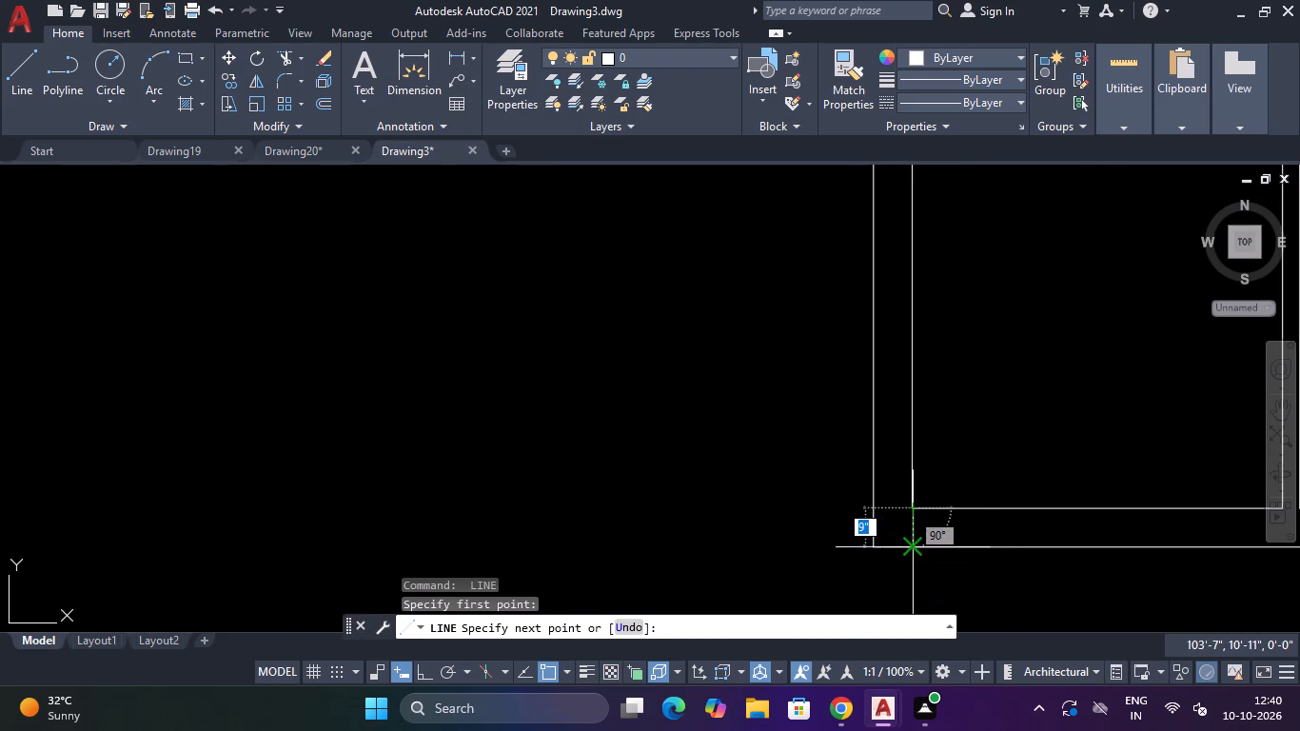
left_click(907, 546)
key("Escape")
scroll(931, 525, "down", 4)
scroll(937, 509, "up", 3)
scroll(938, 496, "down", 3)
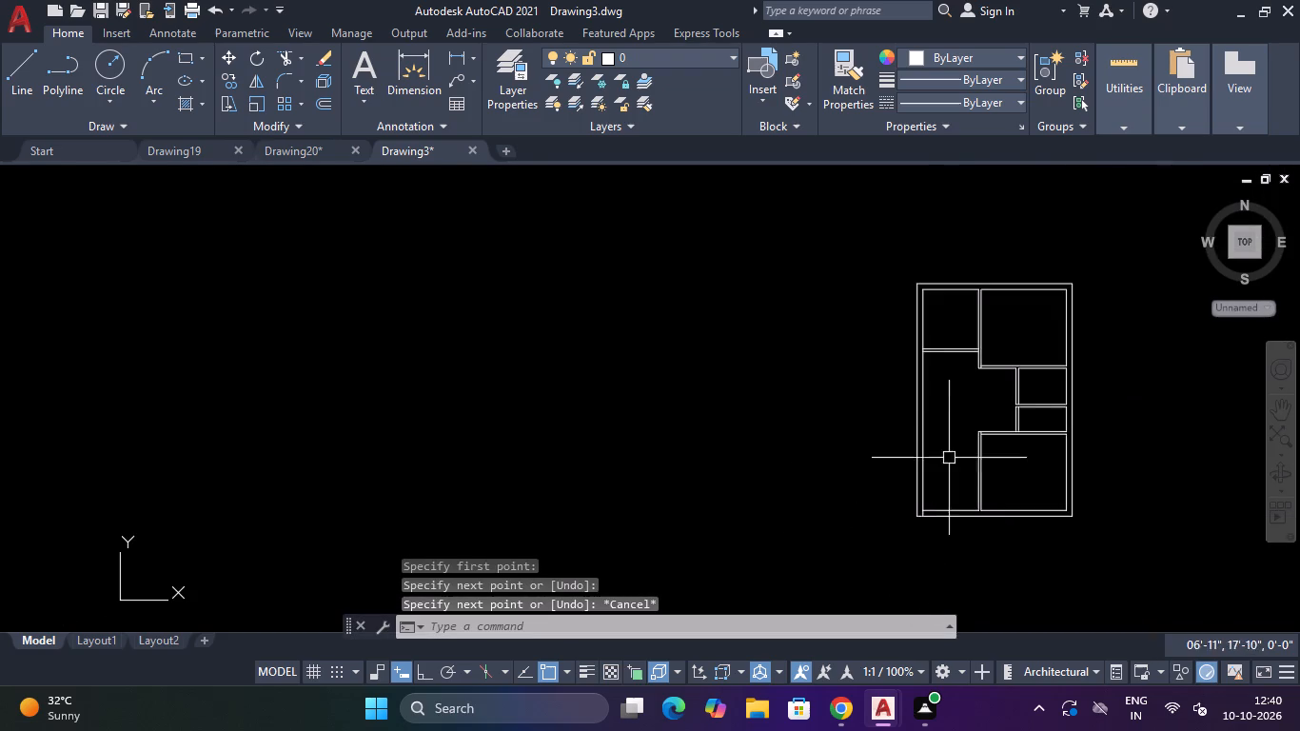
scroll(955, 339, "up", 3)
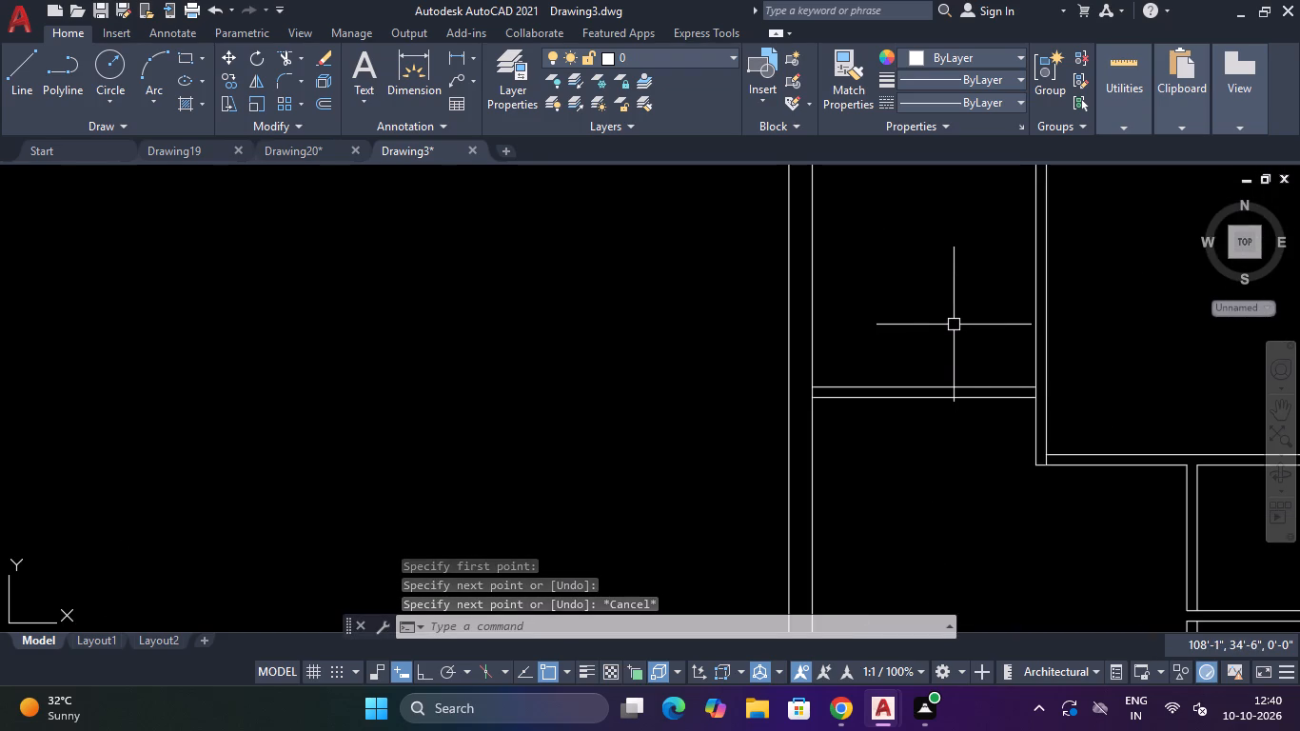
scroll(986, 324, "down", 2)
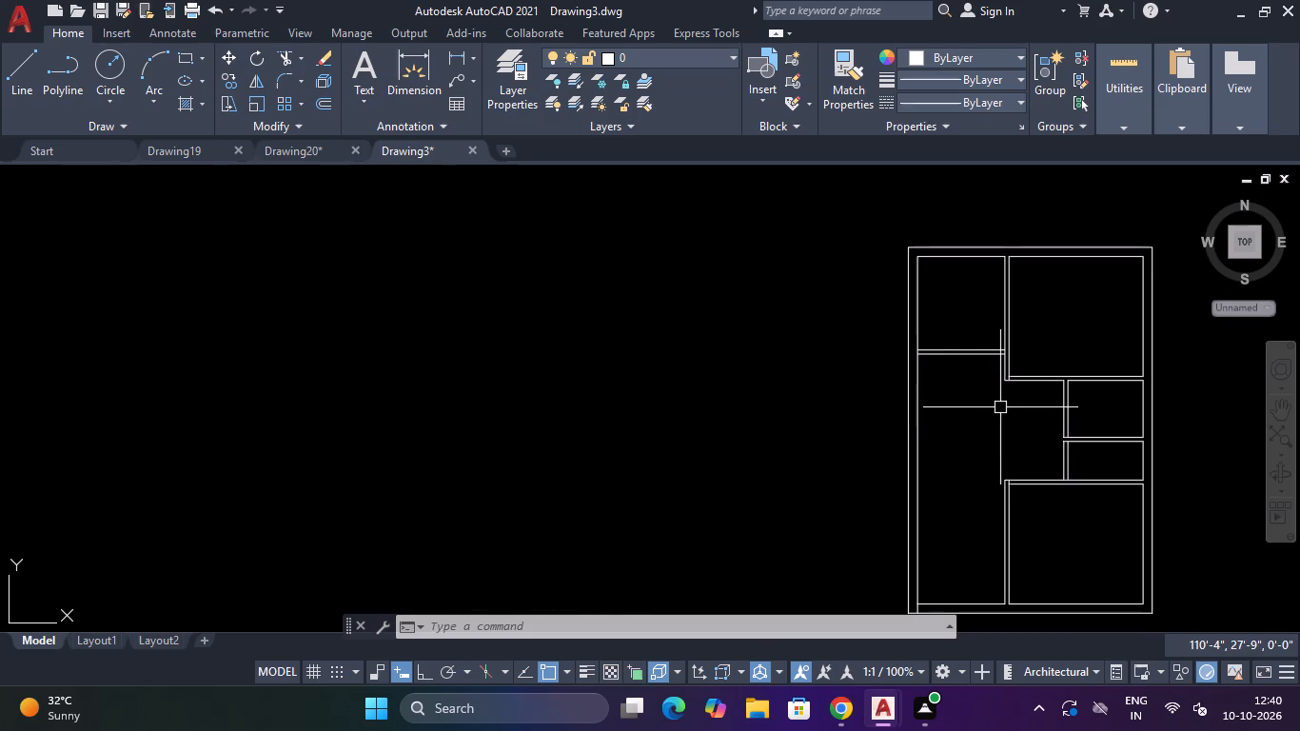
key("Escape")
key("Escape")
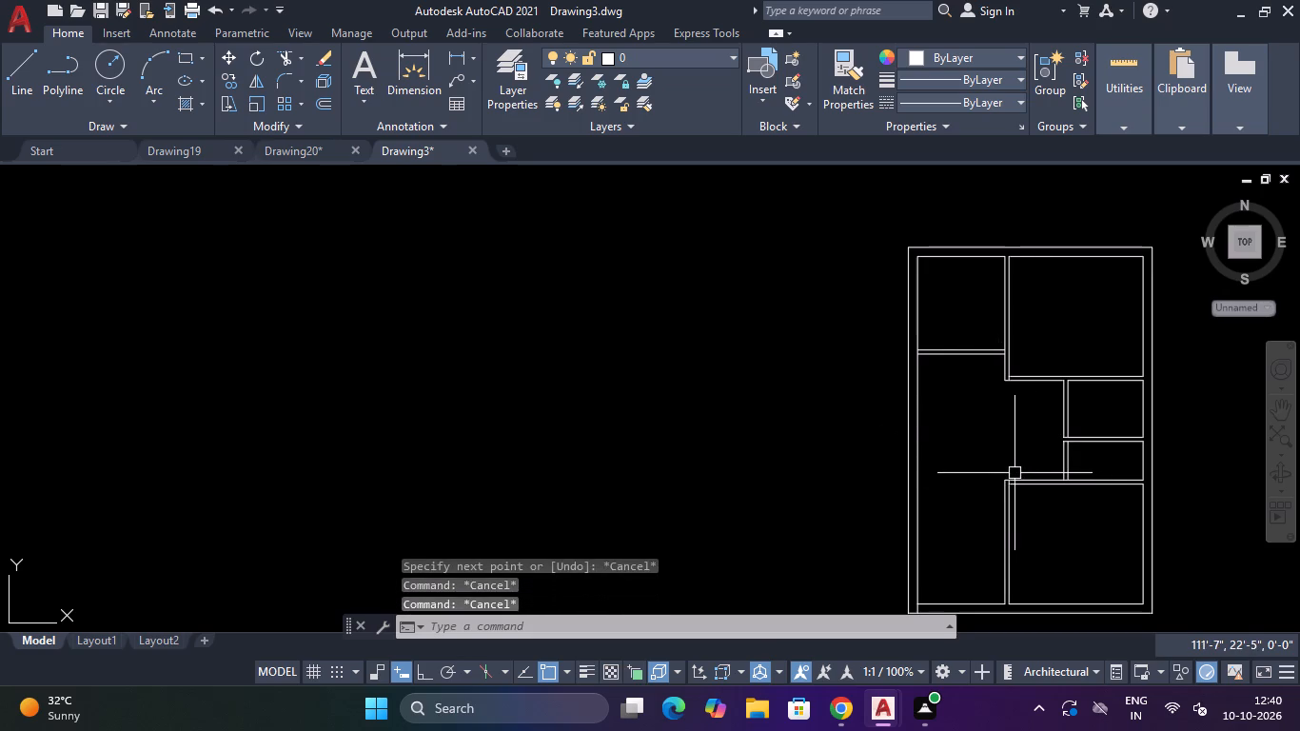
Set the Offset distance to 6".
type("O")
key("space")
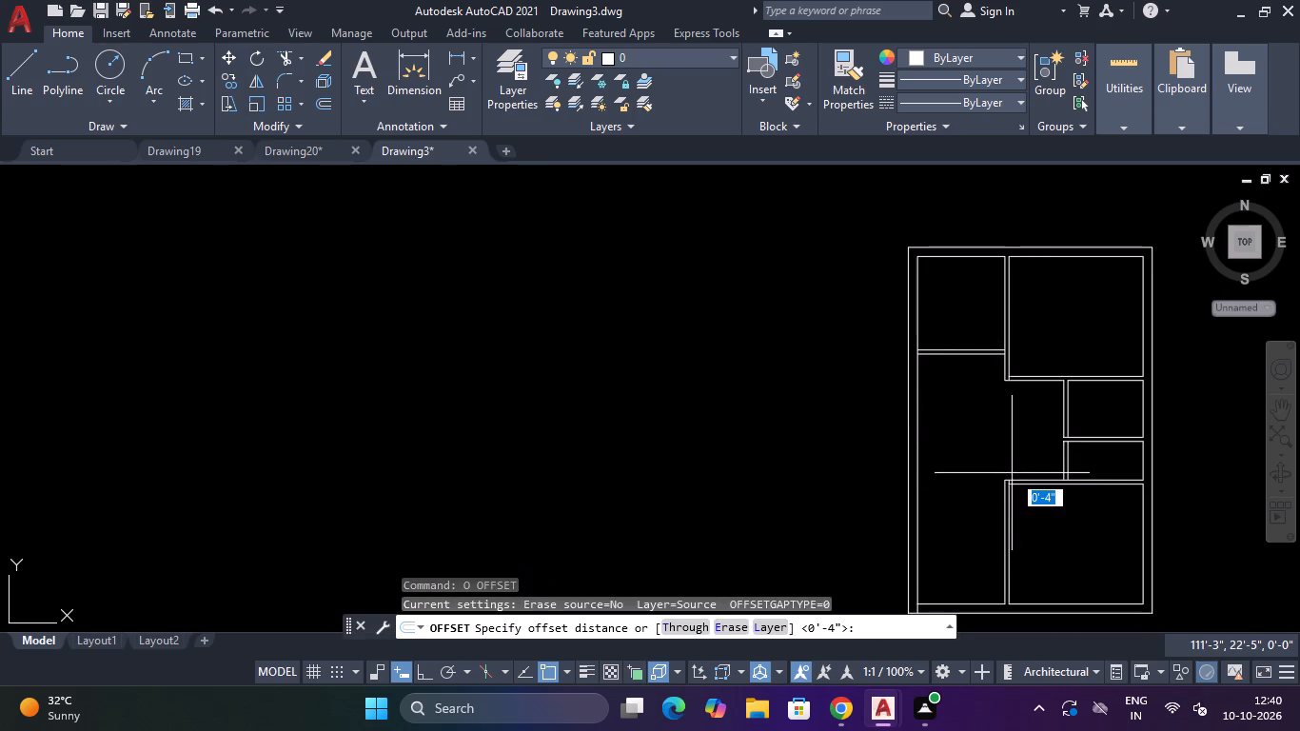
key("6")
key("shift+quotedbl")
key("Return")
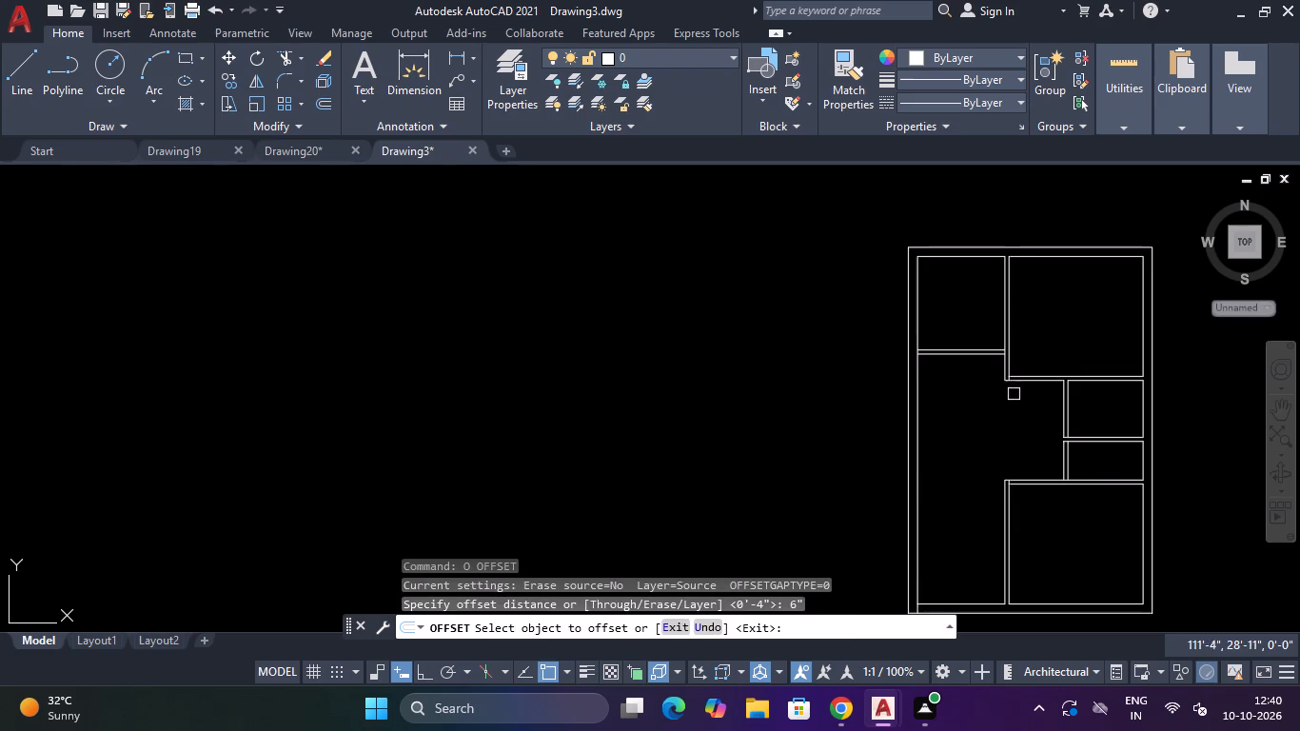
scroll(1066, 426, "up", 2)
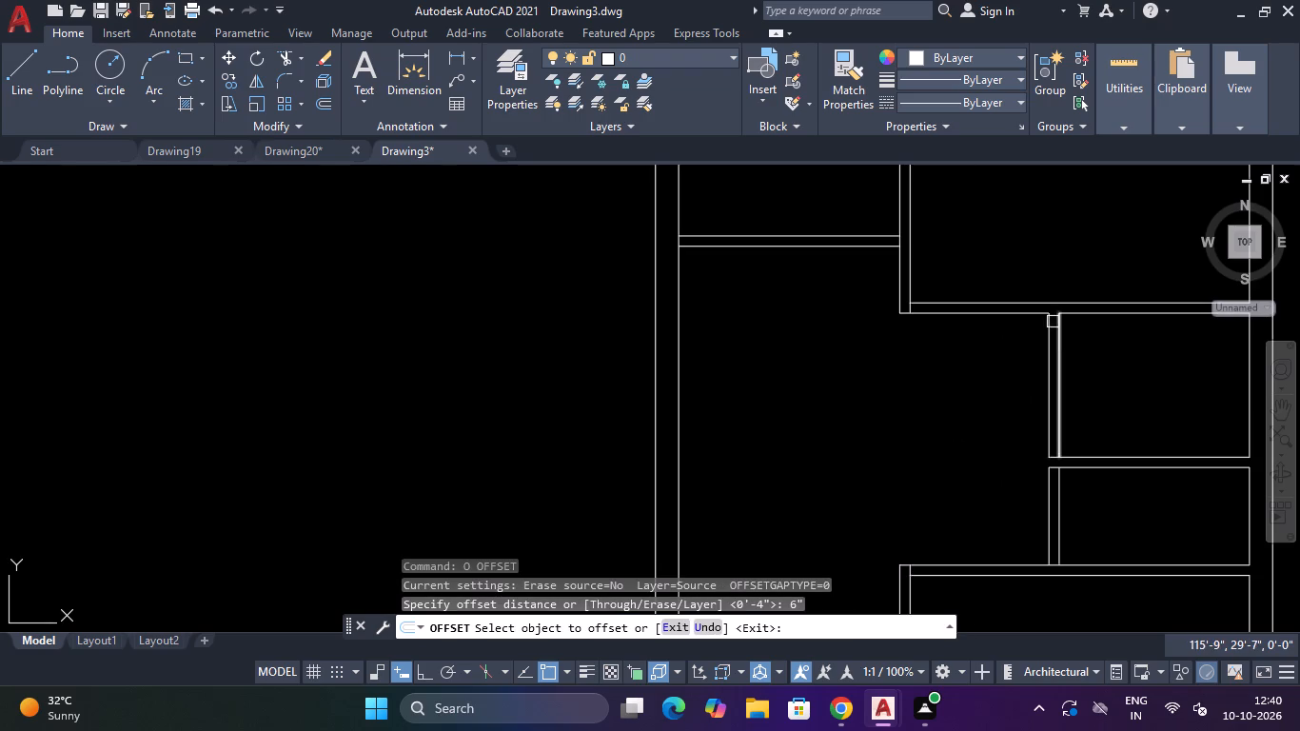
key("Escape")
Draw a short horizontal line between the two faces of the small rooms' vertical partition at its upper end.
key("l")
key("space")
scroll(1058, 324, "up", 3)
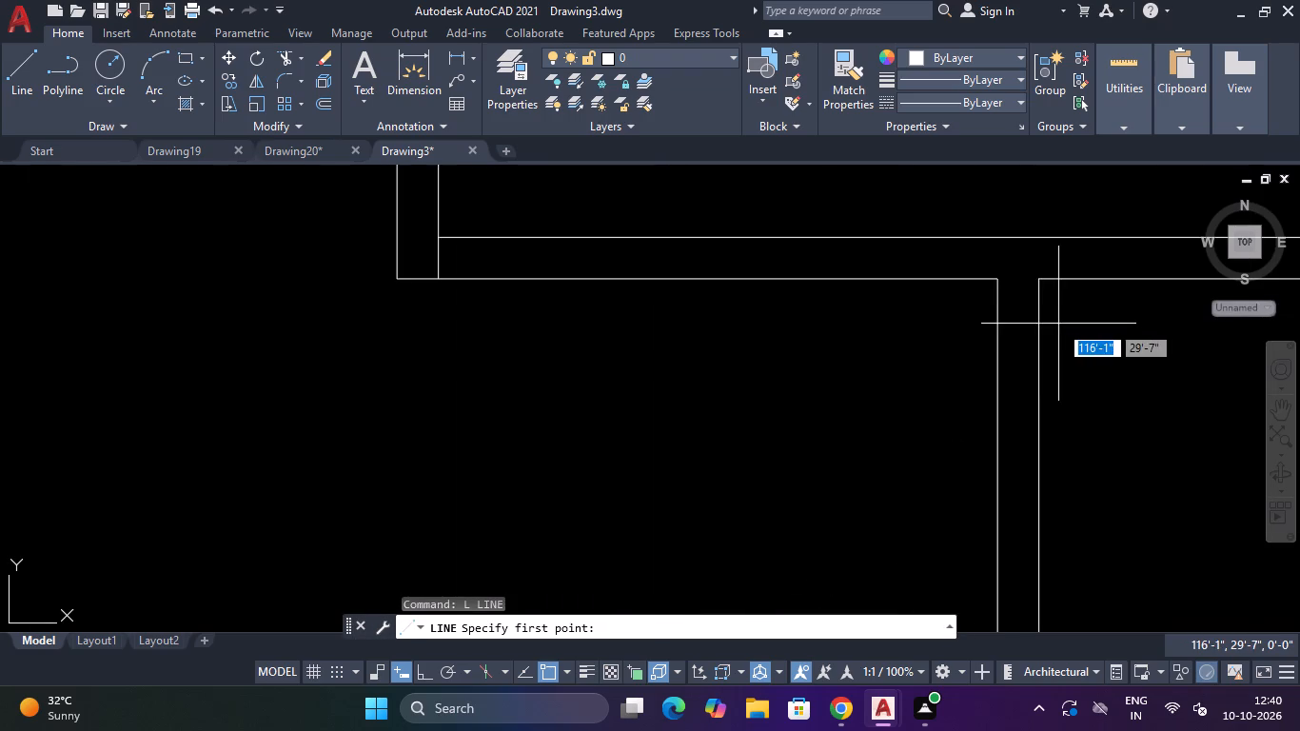
left_click(1045, 276)
left_click(989, 275)
key("Escape")
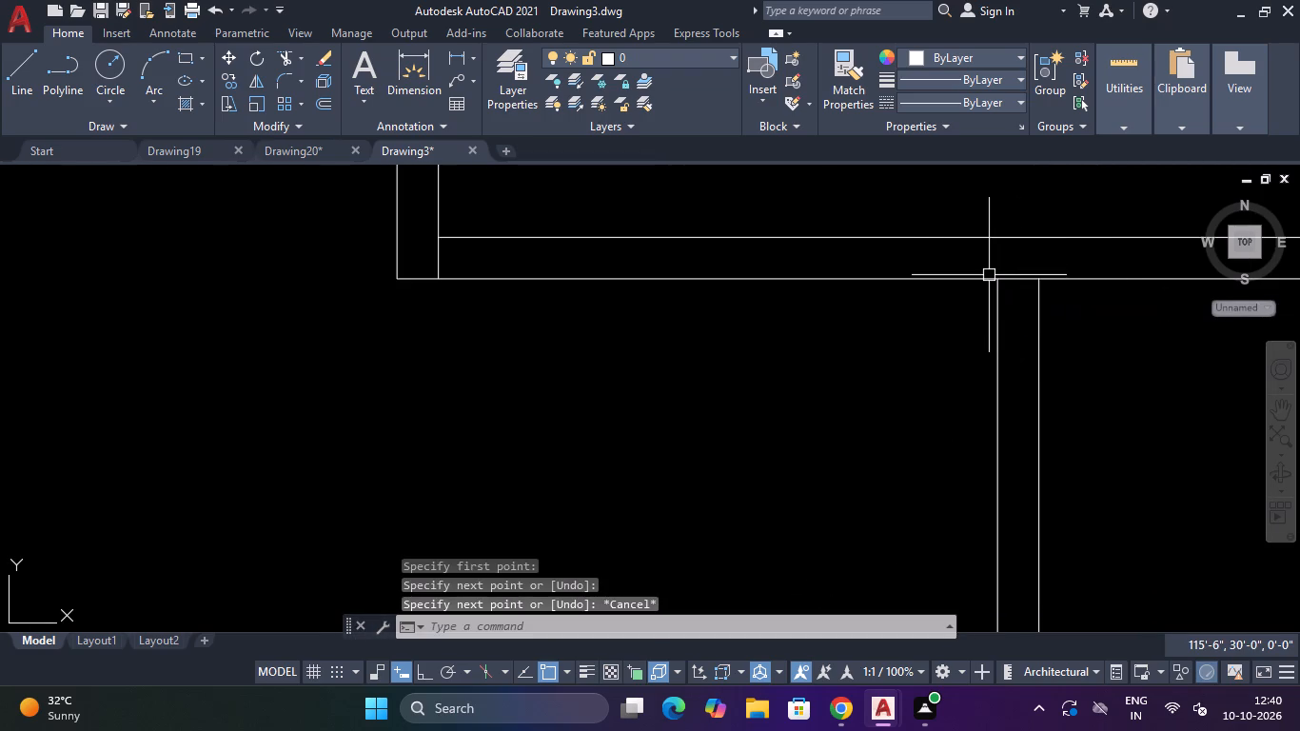
Offset the small rooms' partition end lines by 6", the upper one downward and the lower one upward.
type("O")
key("space")
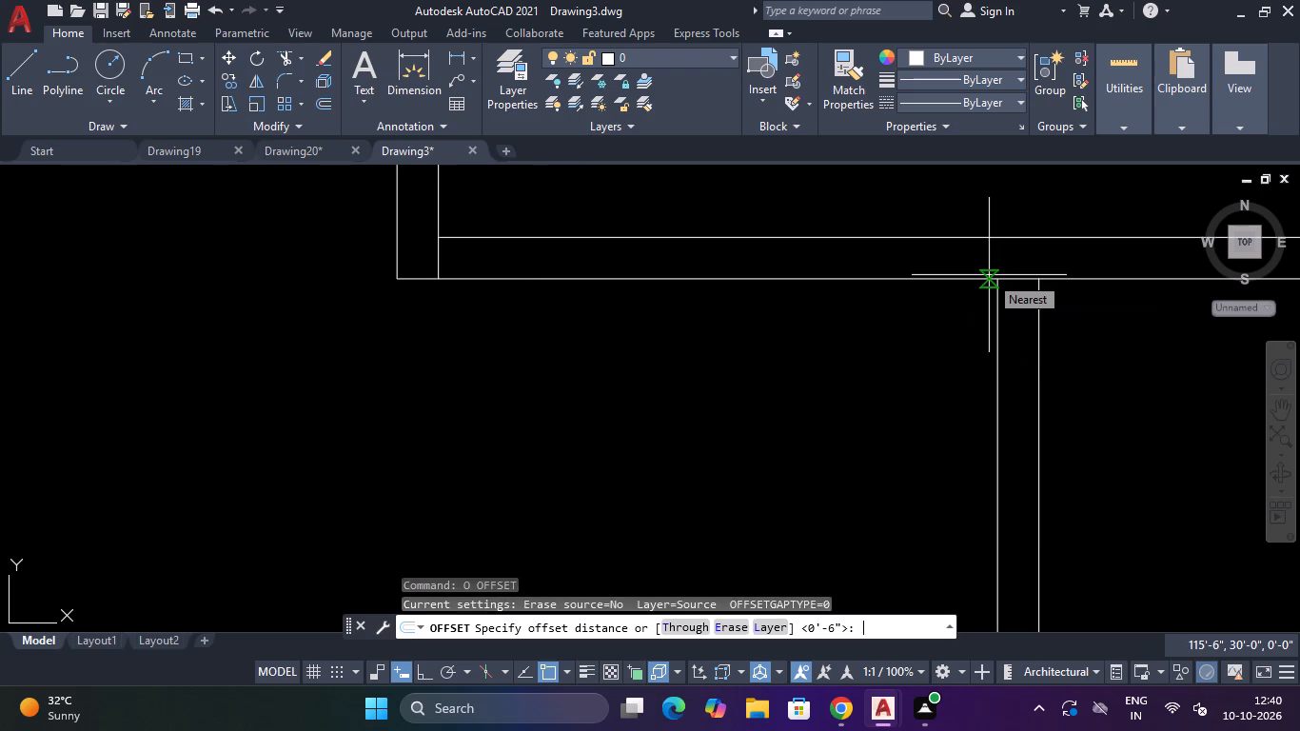
key("Return")
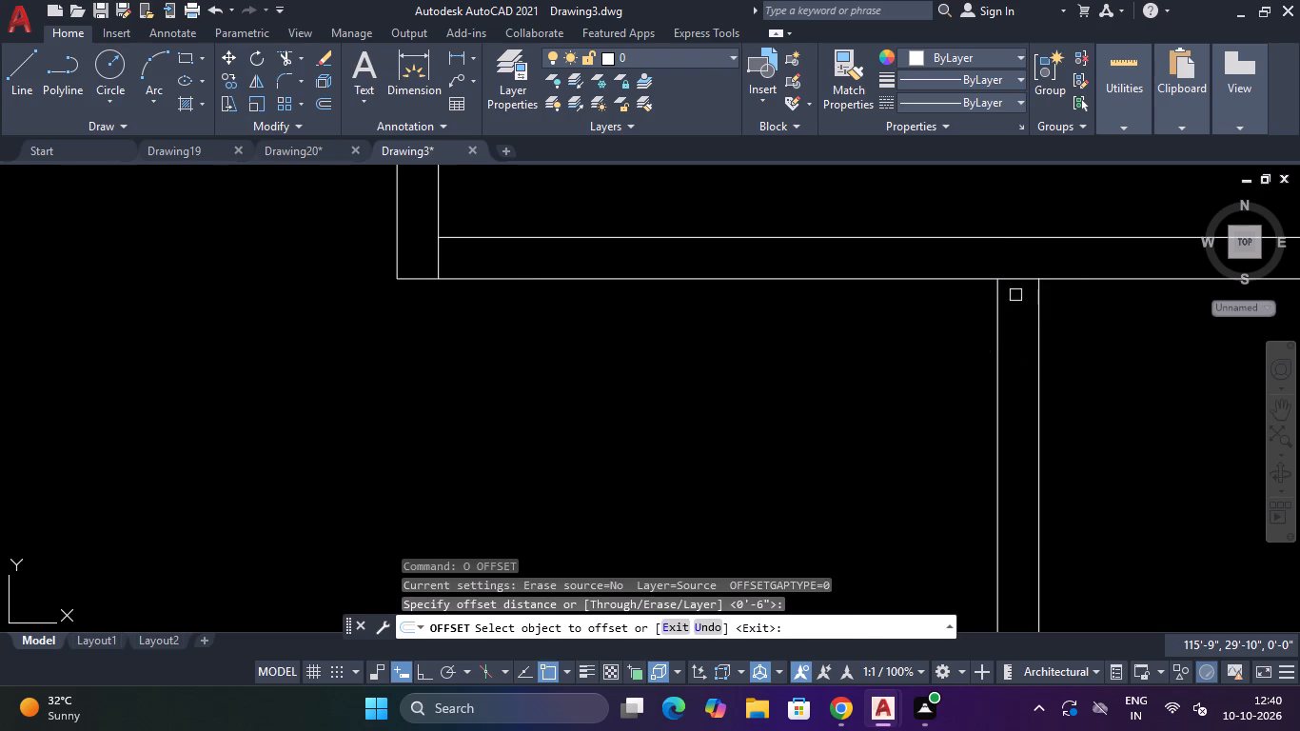
left_click(1024, 281)
left_click(1026, 322)
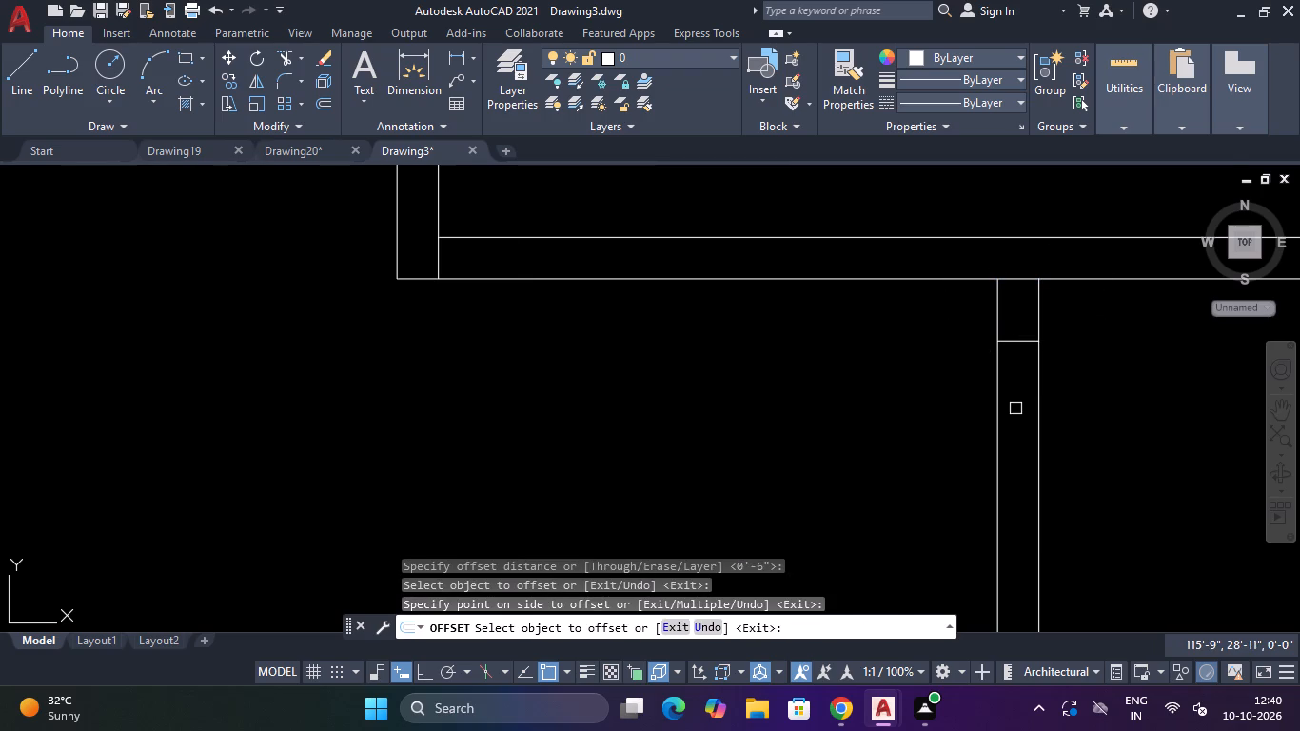
scroll(1018, 405, "down", 3)
scroll(1022, 557, "down", 2)
scroll(1022, 575, "up", 4)
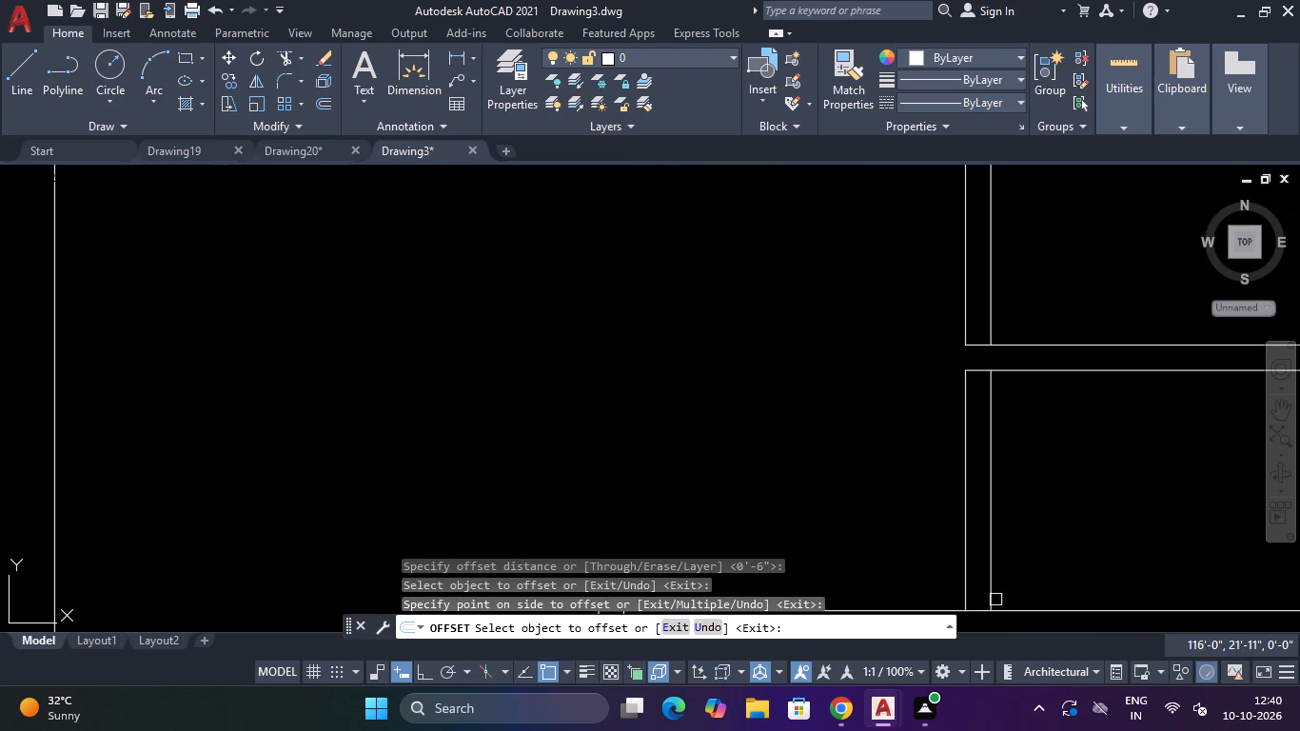
left_click(973, 614)
left_click(979, 568)
scroll(983, 552, "down", 2)
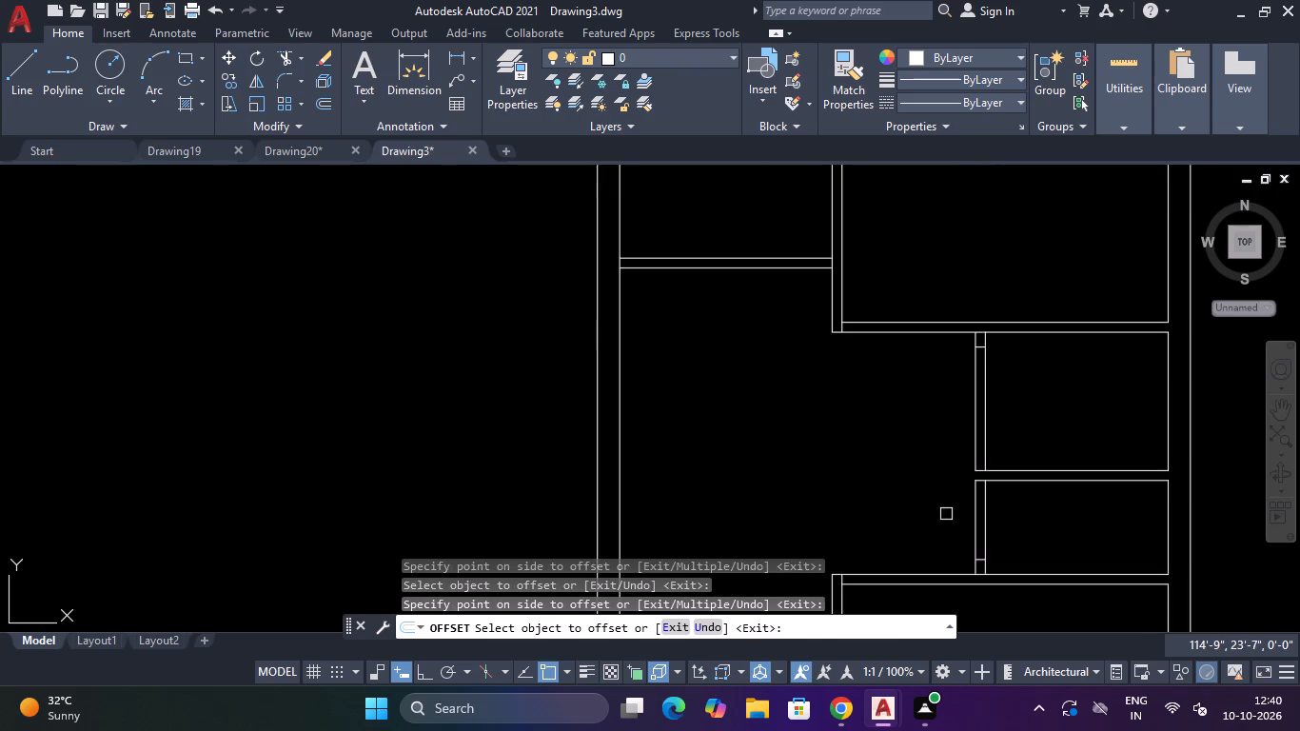
scroll(943, 499, "down", 2)
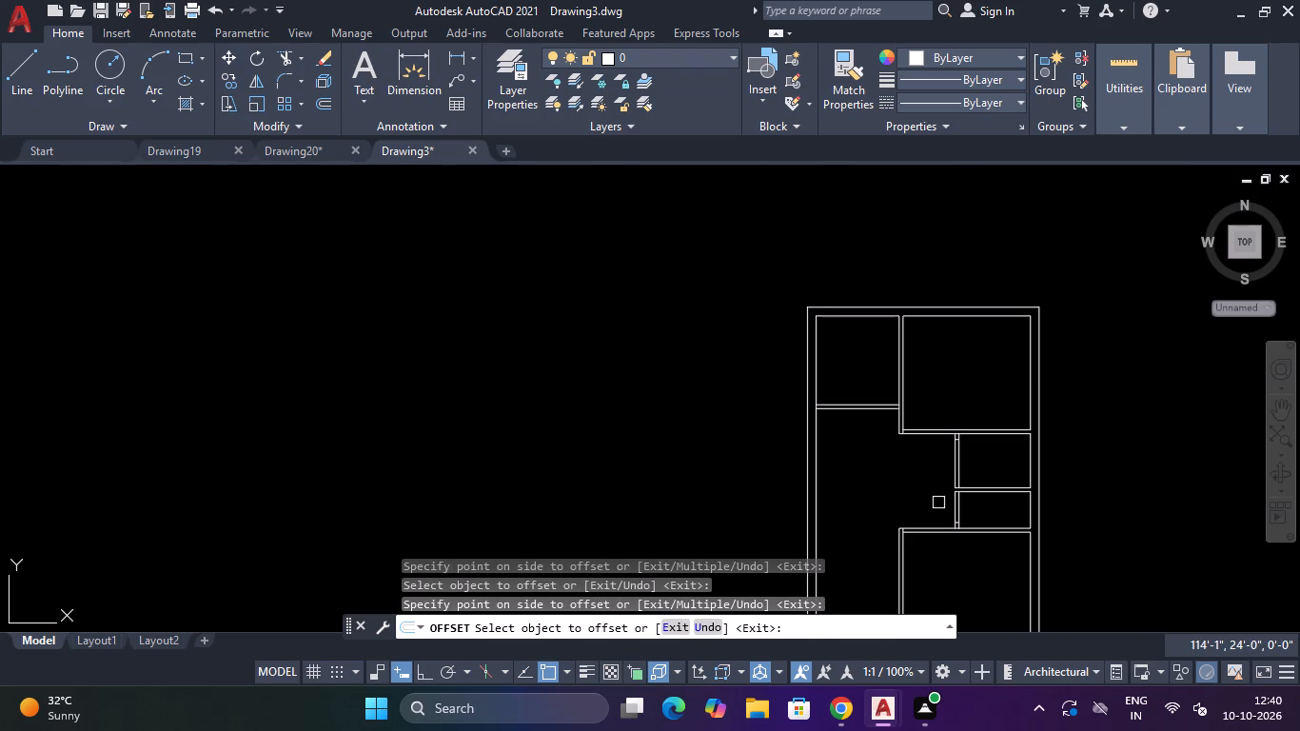
key("Escape")
key("Escape")
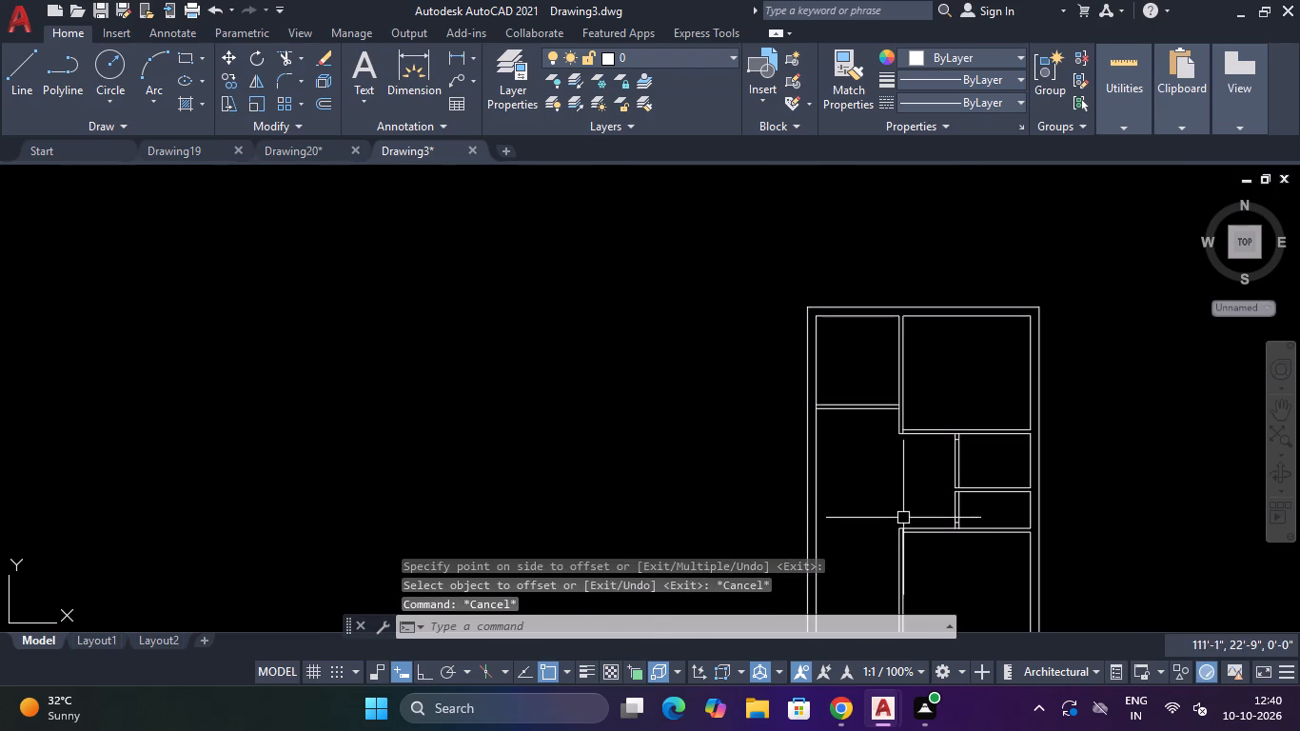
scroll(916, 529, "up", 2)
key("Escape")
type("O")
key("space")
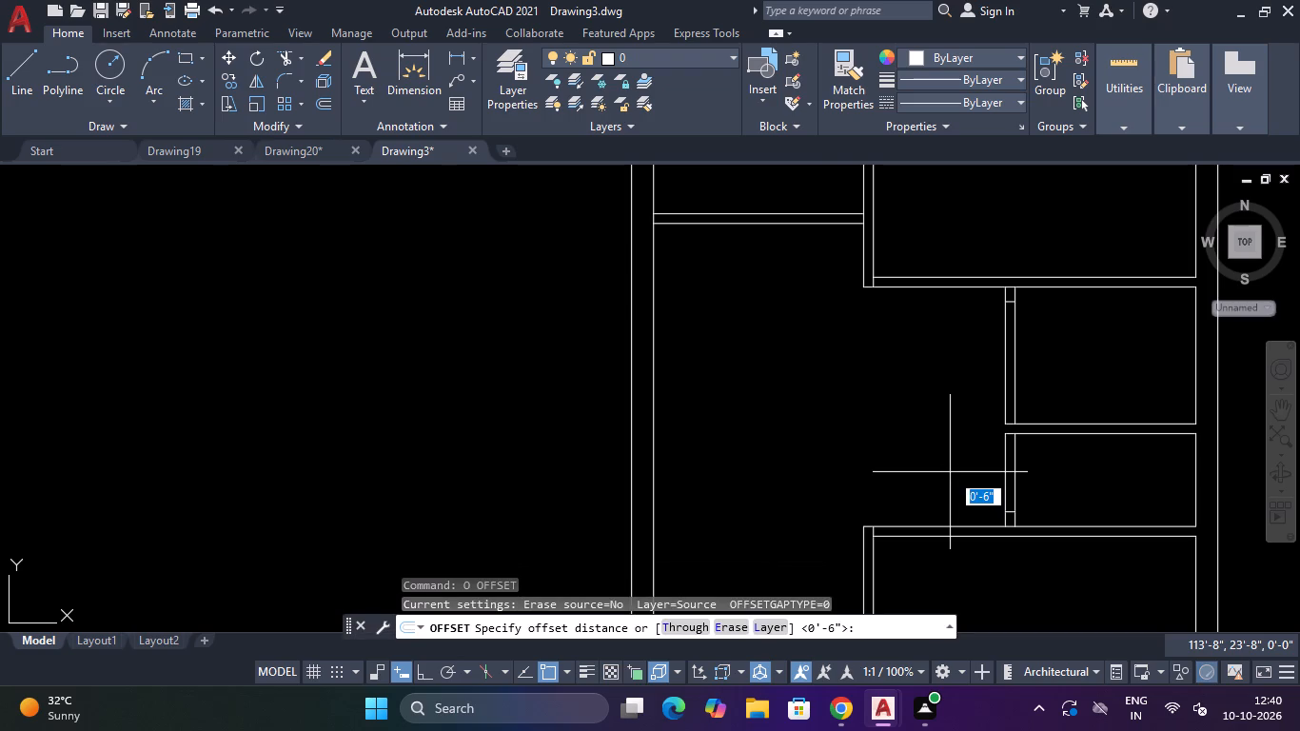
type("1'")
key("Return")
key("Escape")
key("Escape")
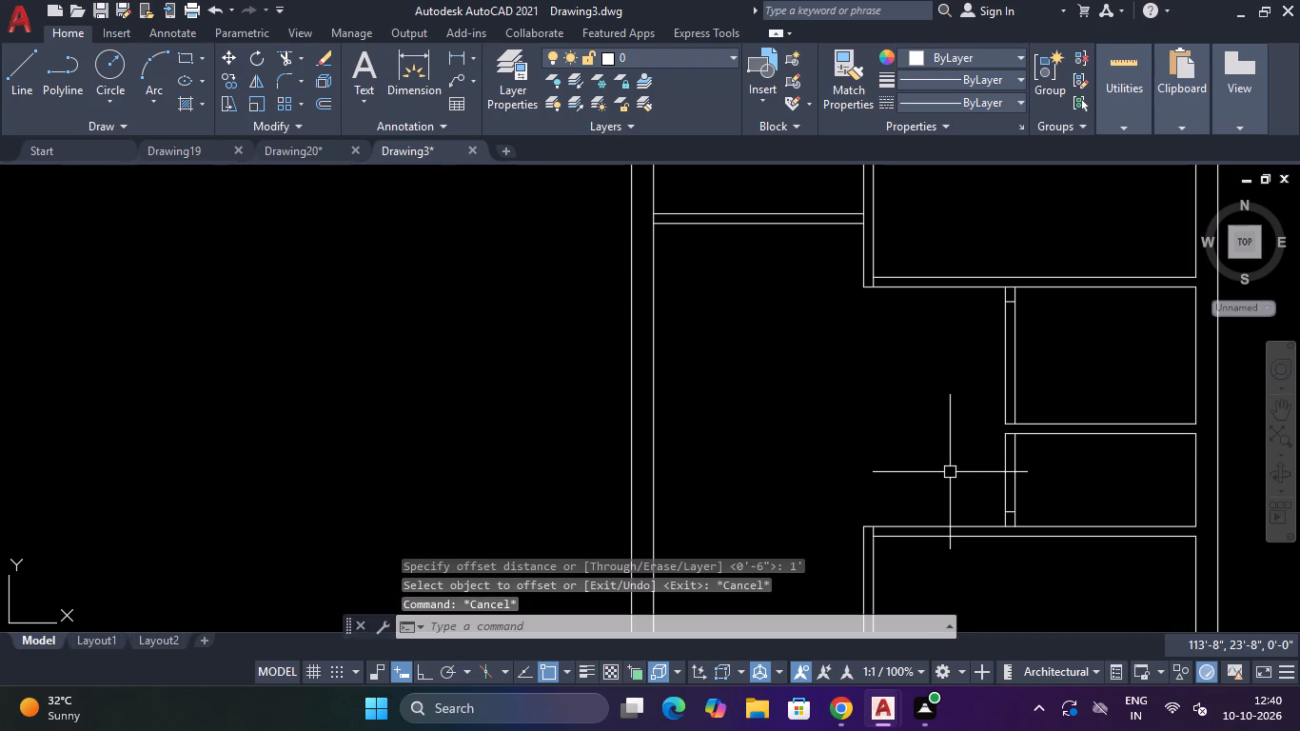
Offset the lower opening mark 2' upward and the upper opening mark 2' downward in the small rooms' vertical partition.
type("O")
key("space")
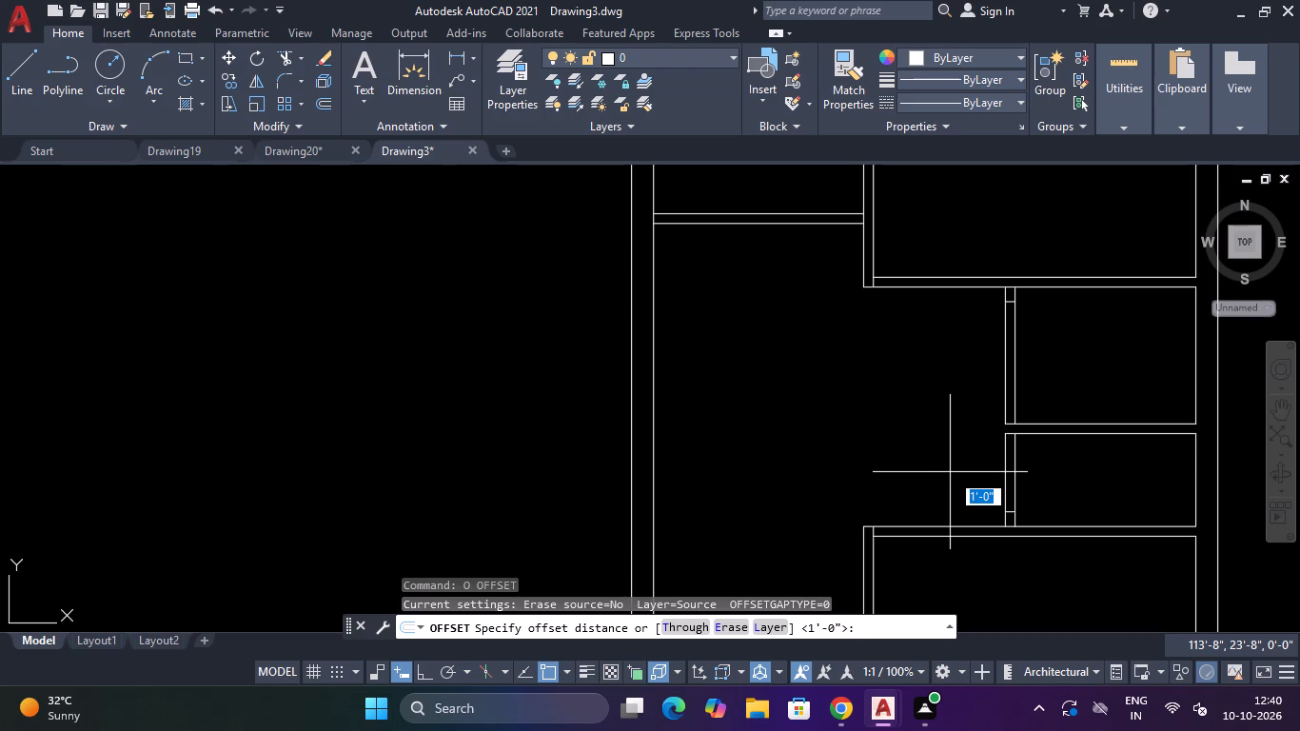
type("20")
key("BackSpace")
key("apostrophe")
key("Return")
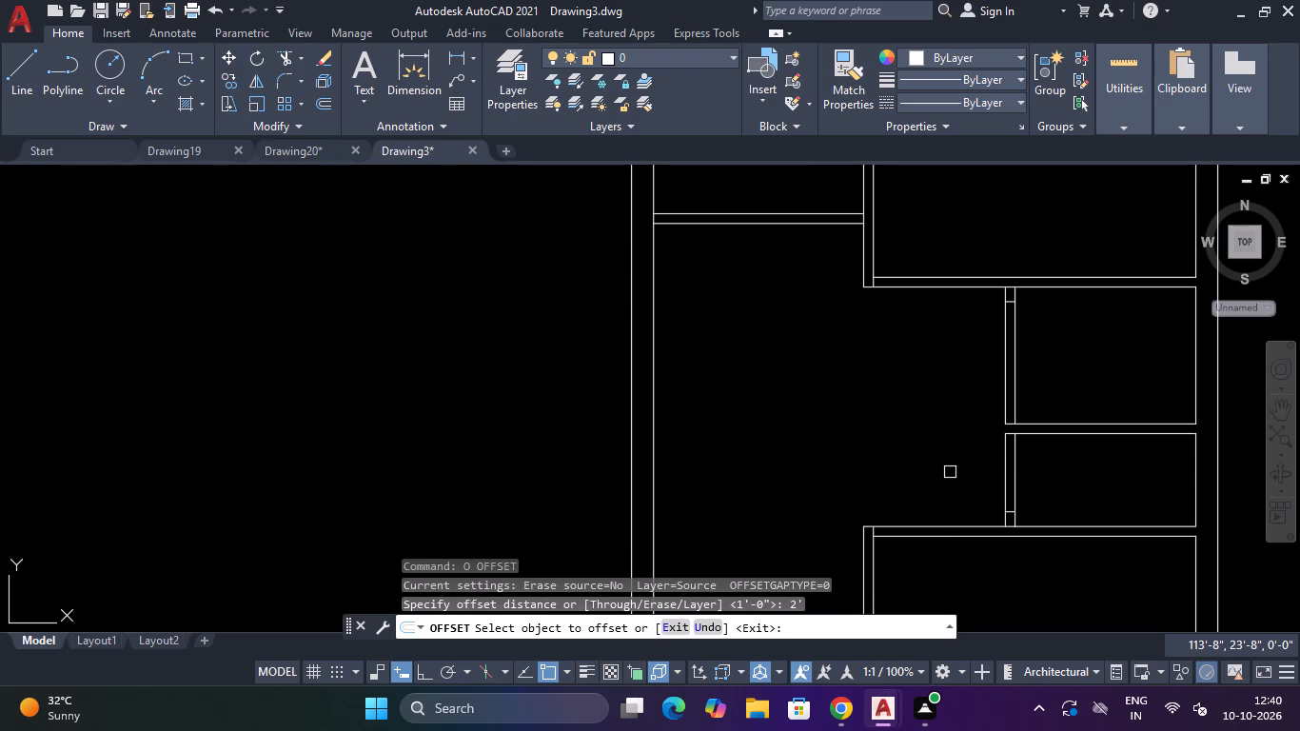
scroll(1010, 489, "up", 3)
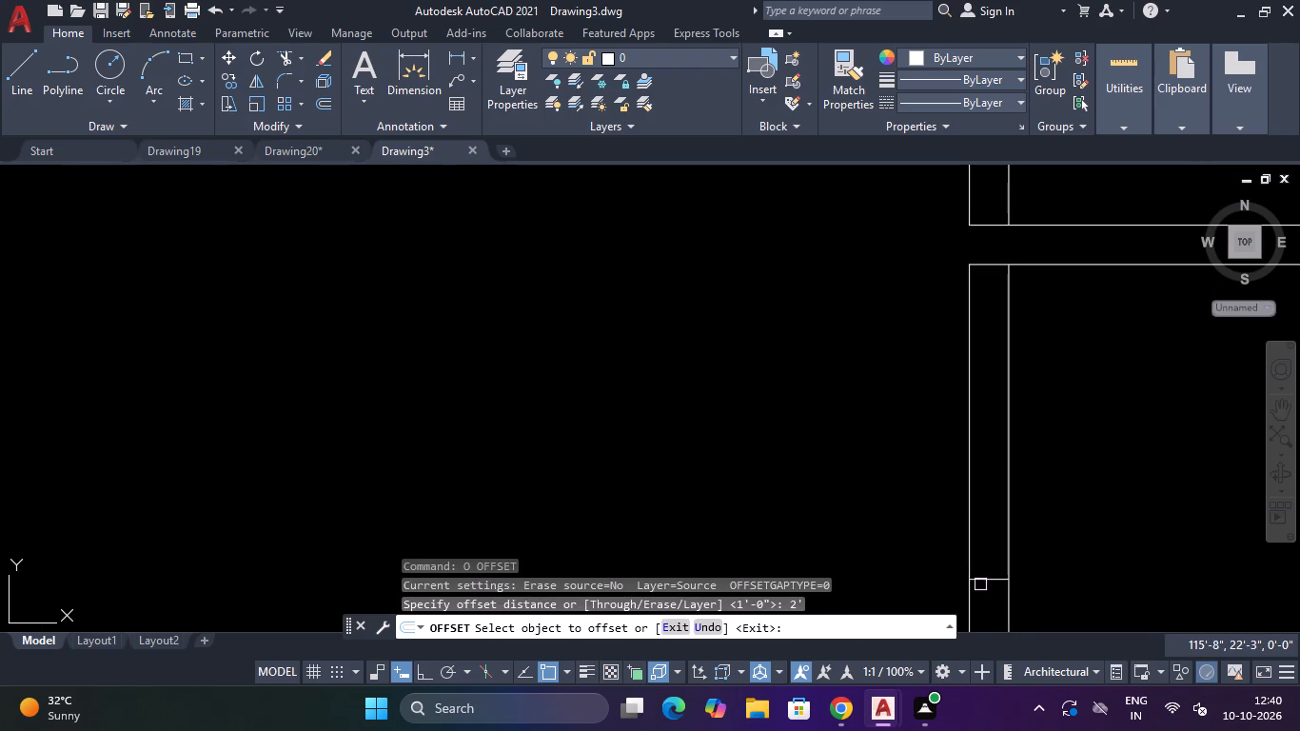
left_click(981, 583)
left_click(982, 546)
scroll(984, 535, "down", 4)
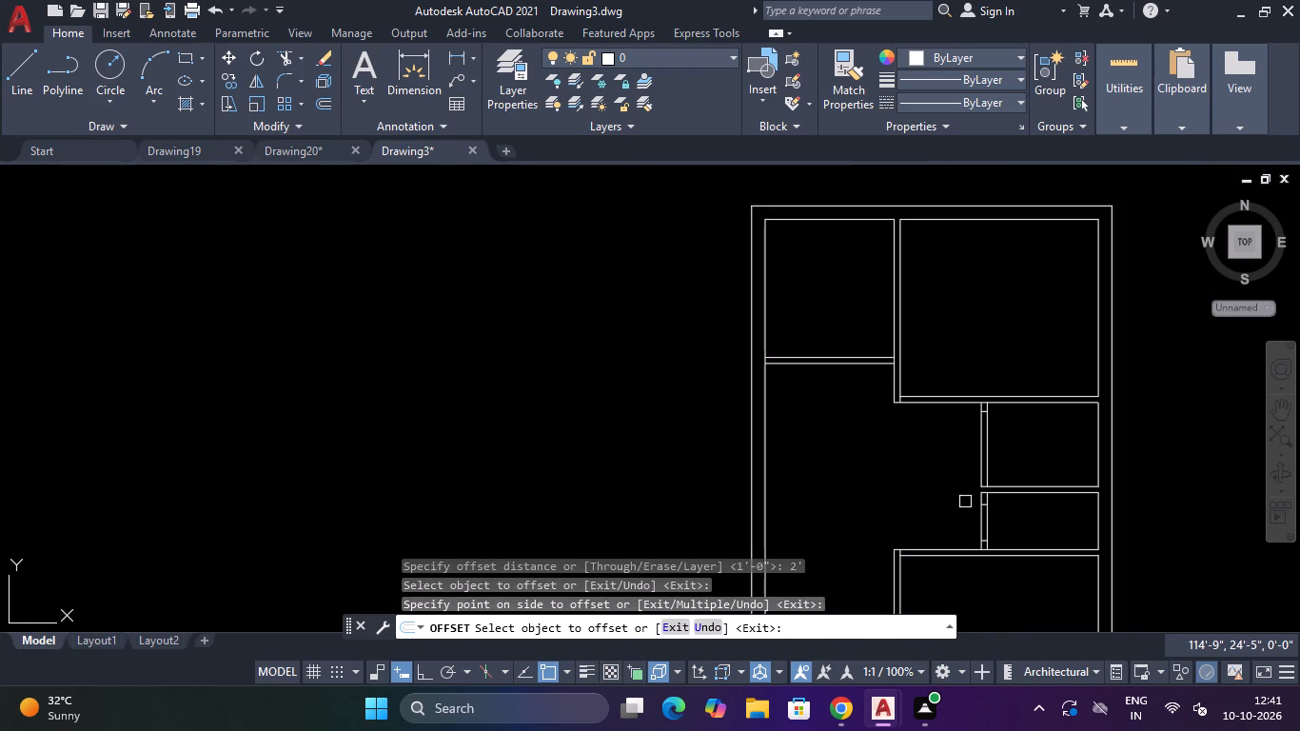
scroll(979, 404, "up", 3)
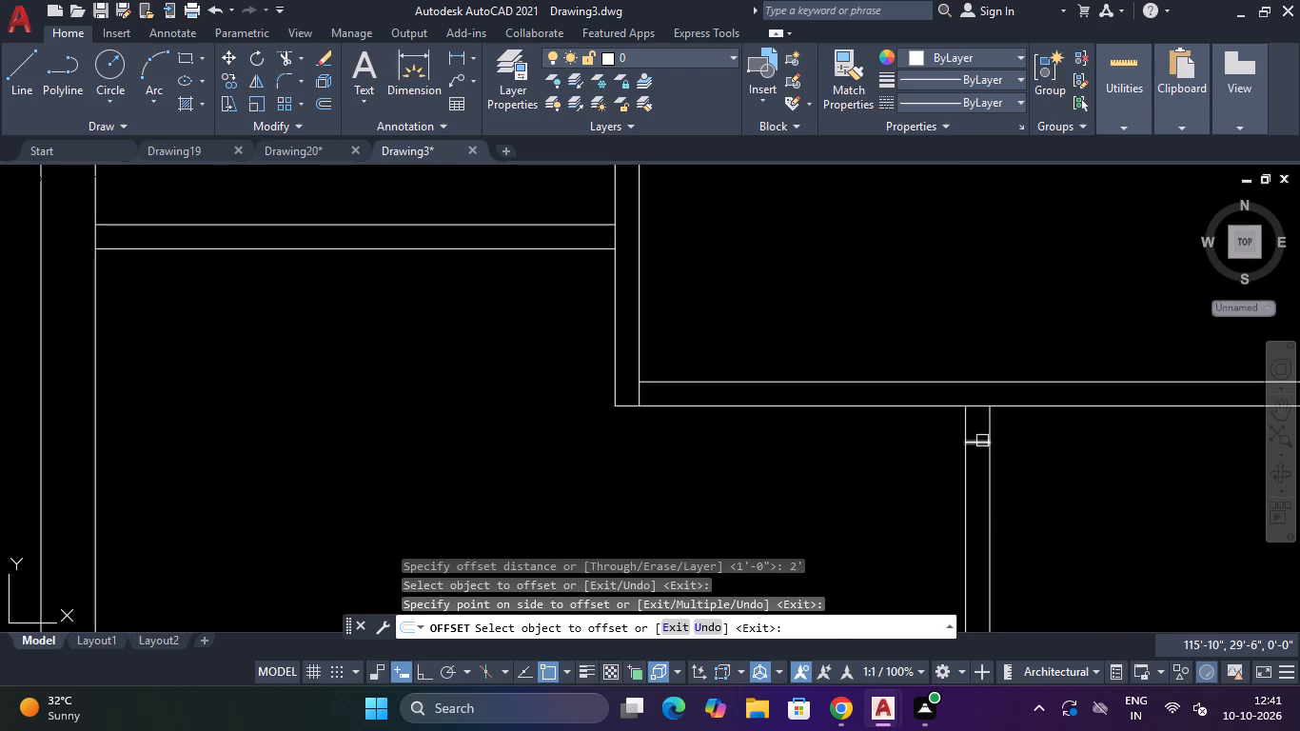
left_click(982, 441)
left_click(981, 492)
scroll(981, 495, "down", 4)
scroll(963, 556, "up", 2)
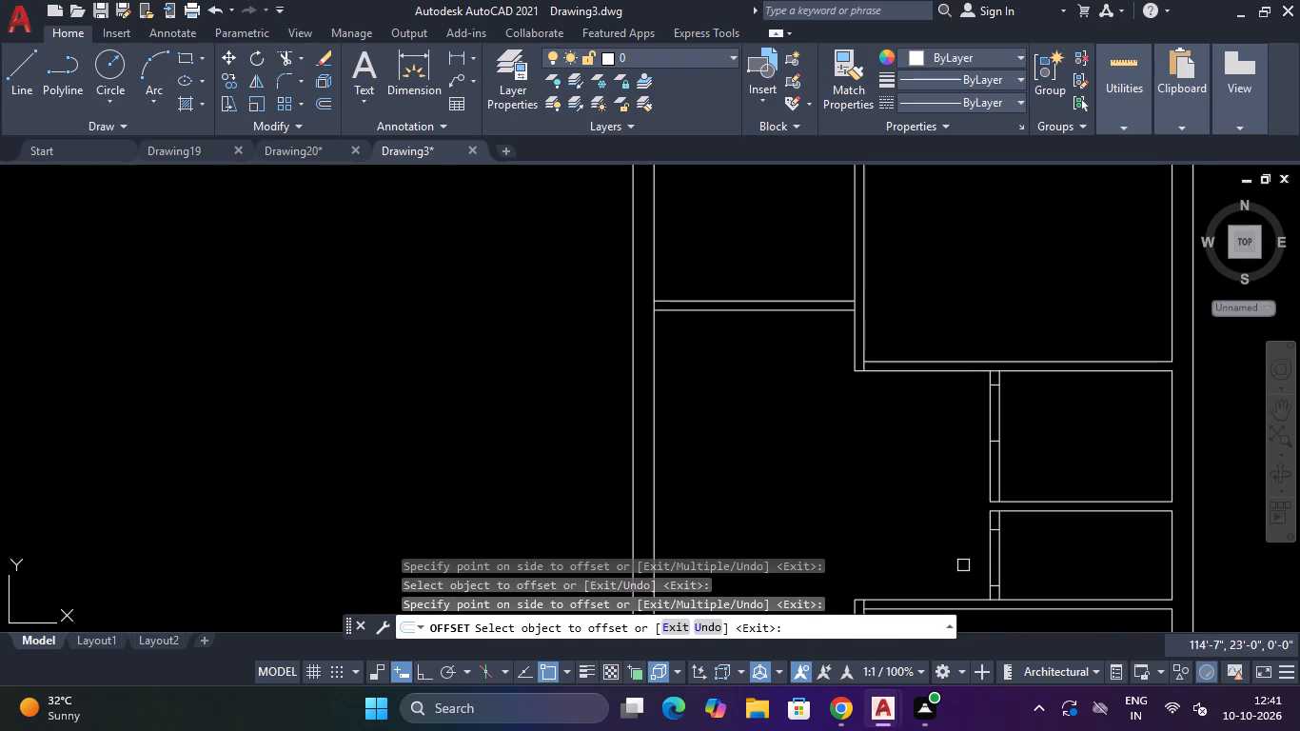
key("Escape")
key("Escape")
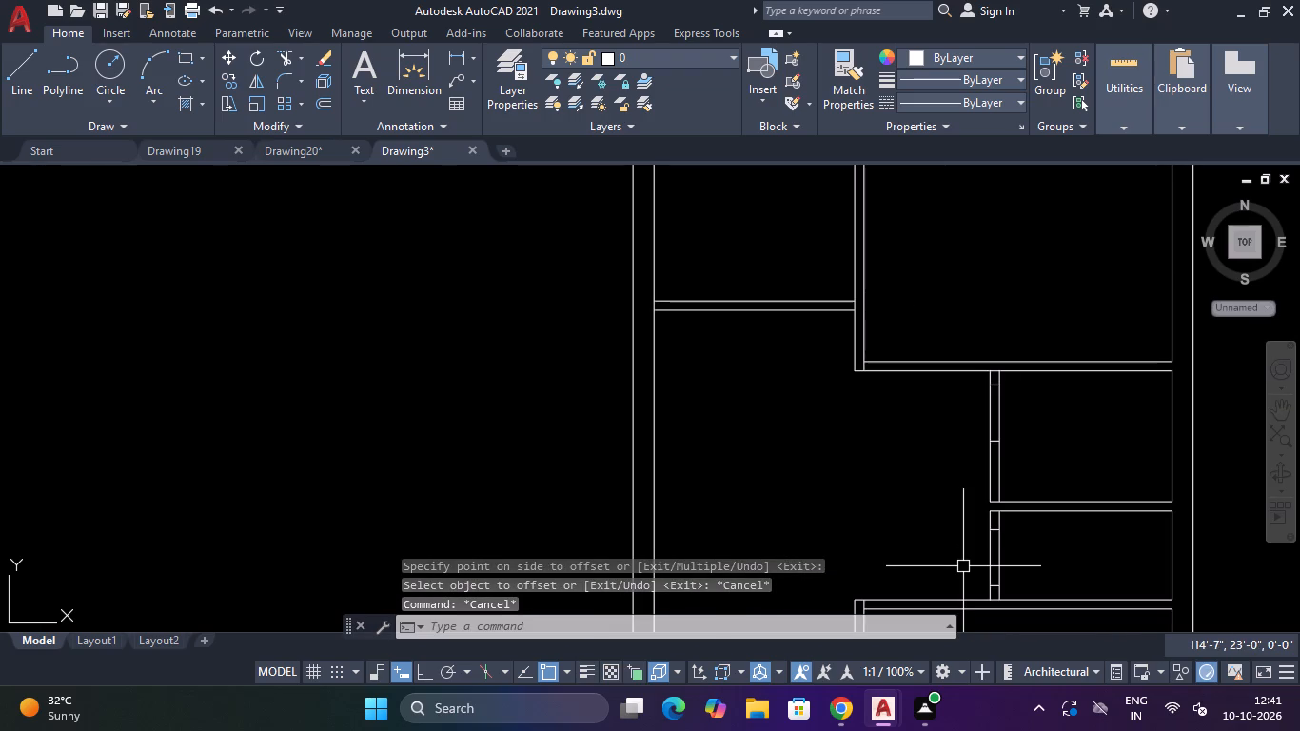
Draw a short vertical line from the lower end of the small rooms' partition's left face across the horizontal partition below it.
scroll(963, 566, "down", 2)
scroll(961, 569, "up", 3)
scroll(1065, 550, "down", 2)
scroll(1039, 559, "up", 1)
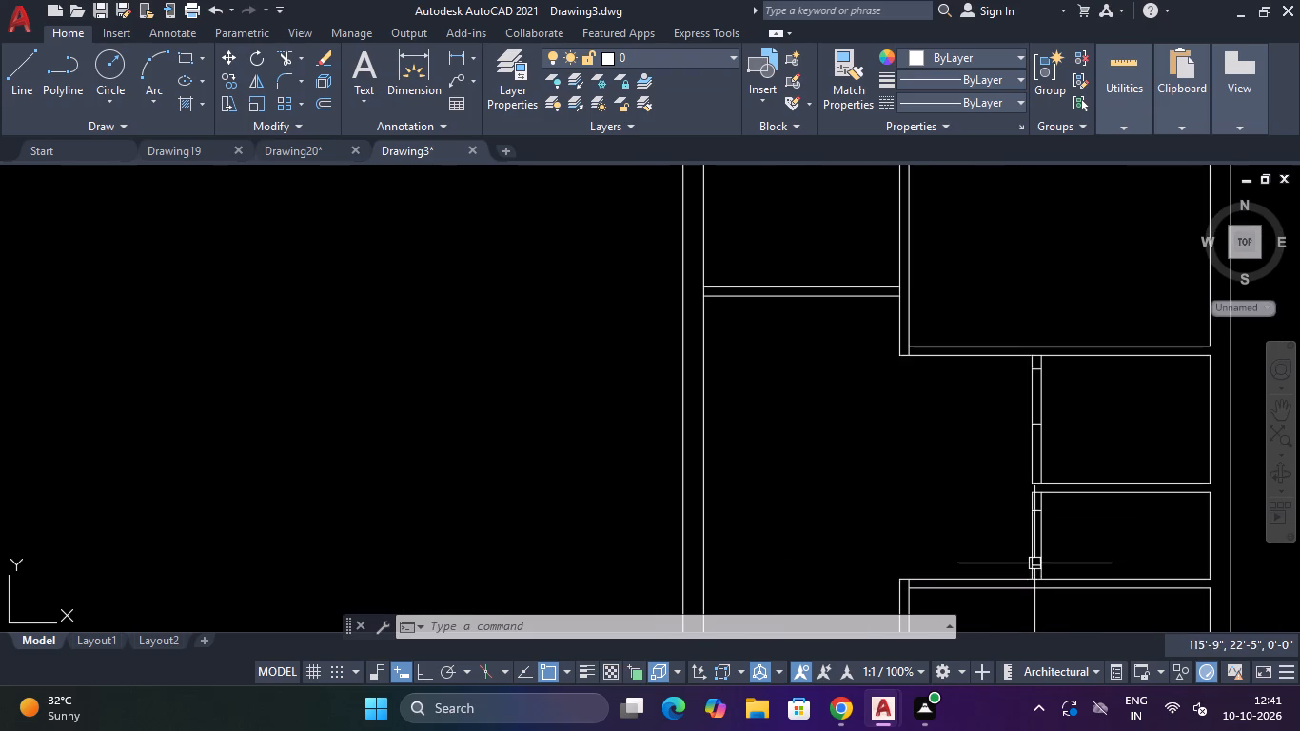
left_click(1010, 559)
key("Escape")
scroll(1006, 562, "up", 2)
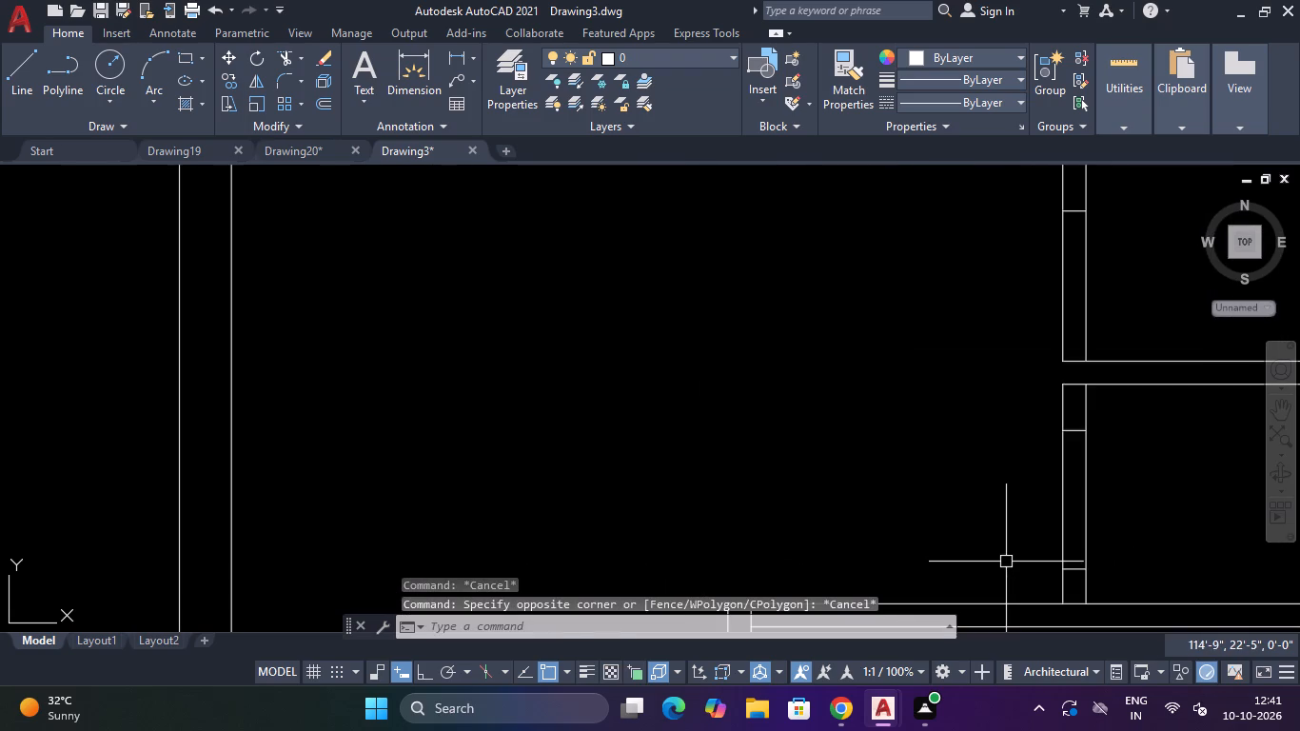
scroll(1040, 551, "down", 3)
scroll(1034, 584, "up", 2)
type("L")
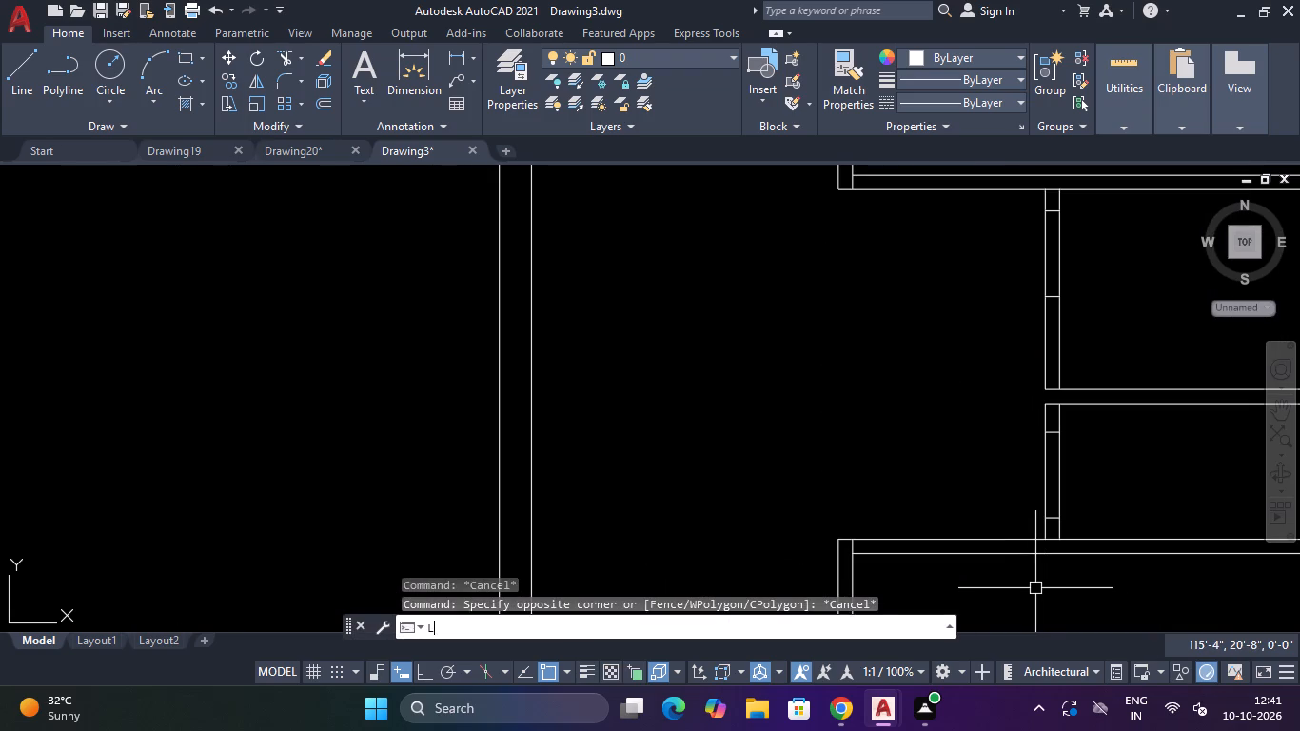
key("space")
scroll(1056, 568, "up", 3)
left_click_drag(990, 451, 995, 478)
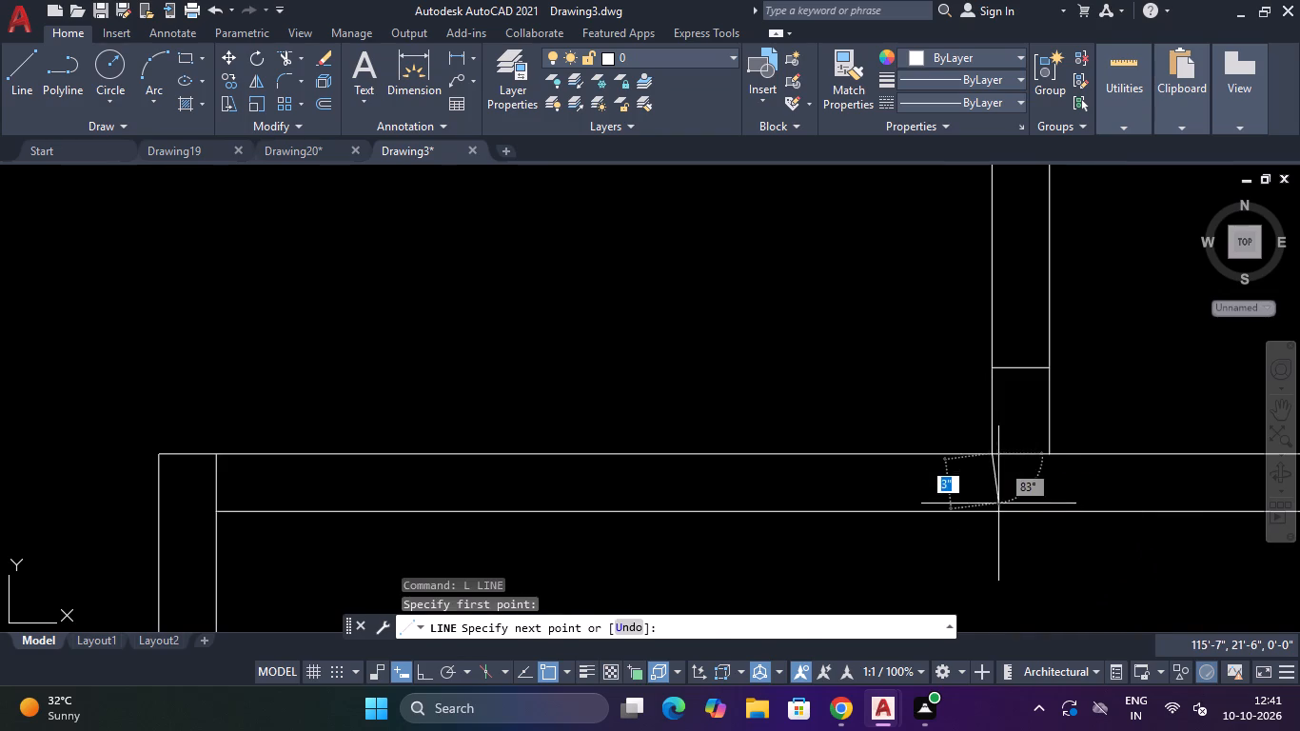
left_click(989, 514)
key("Escape")
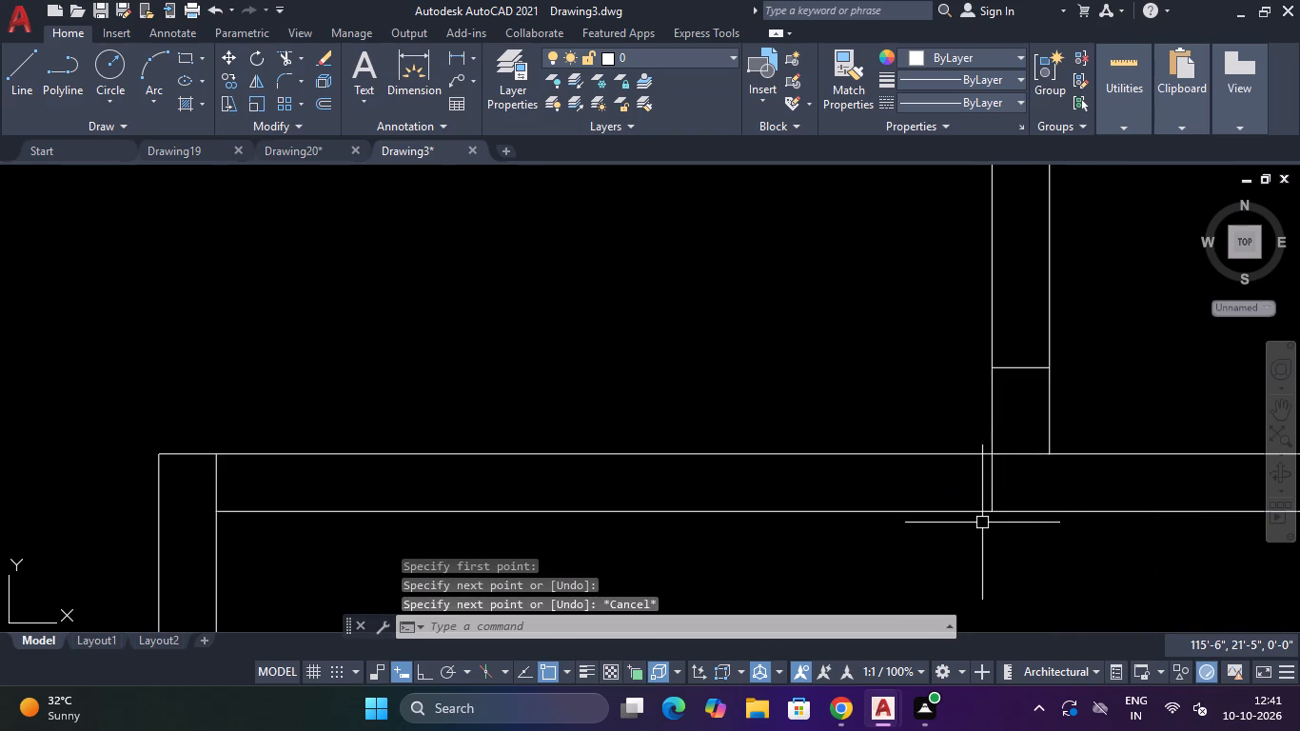
Trim both faces of the horizontal partition between the new short line and the lower vertical partition.
type("TR")
key("space")
left_click(607, 390)
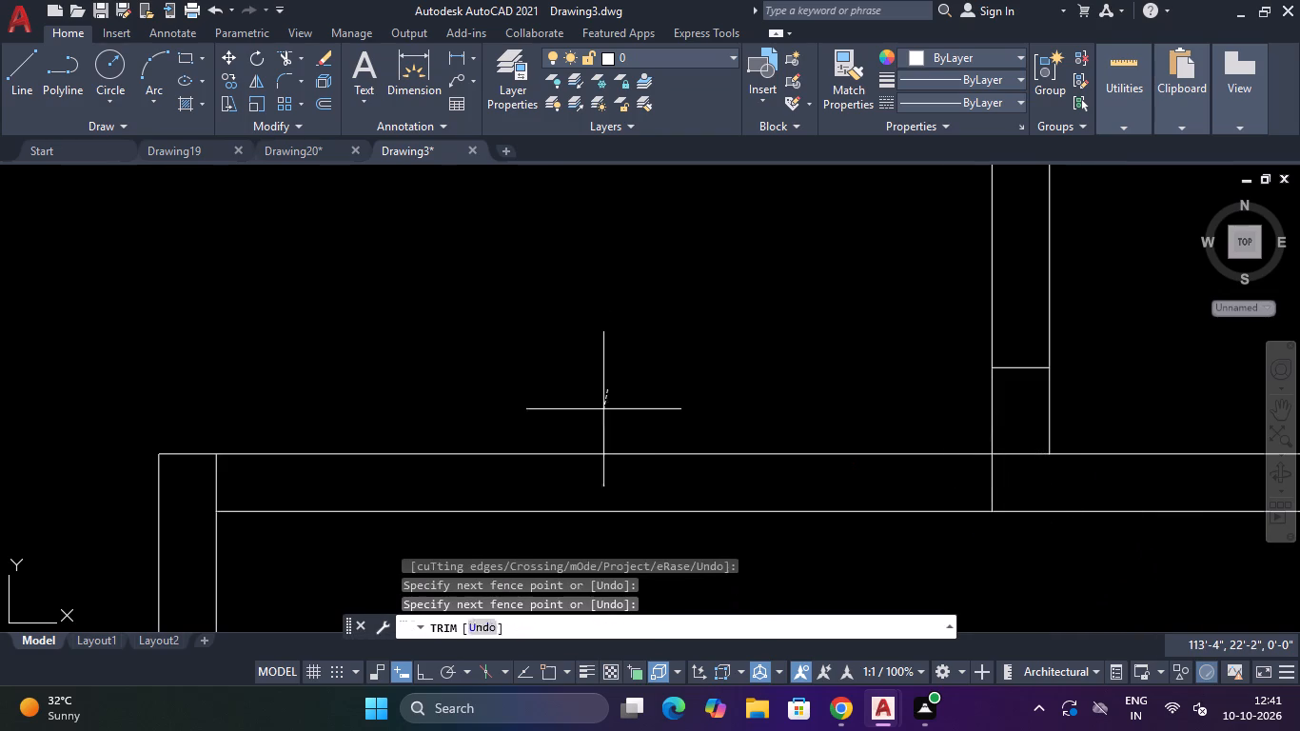
left_click(578, 522)
scroll(578, 522, "down", 2)
key("Escape")
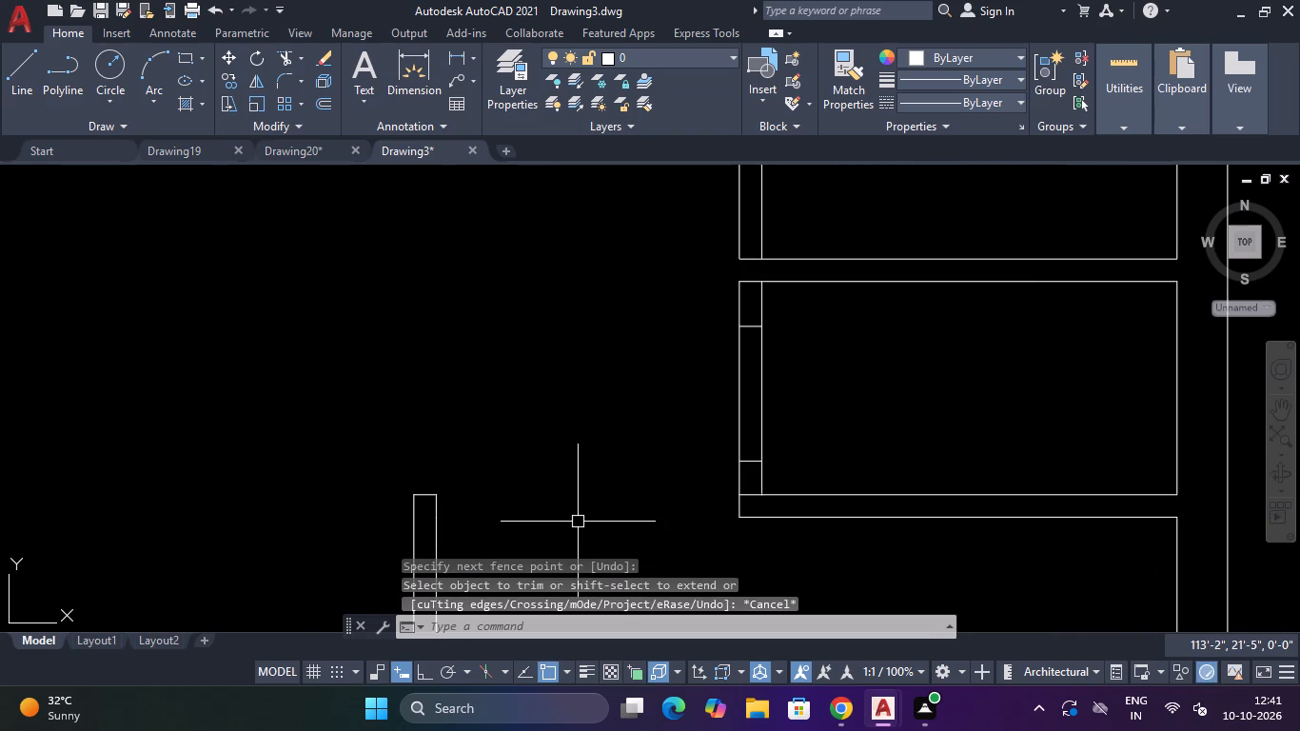
Draw a 4" thick horizontal wall outline about 4'-6" long, running left from the lower small room's upper opening mark.
type("L")
key("space")
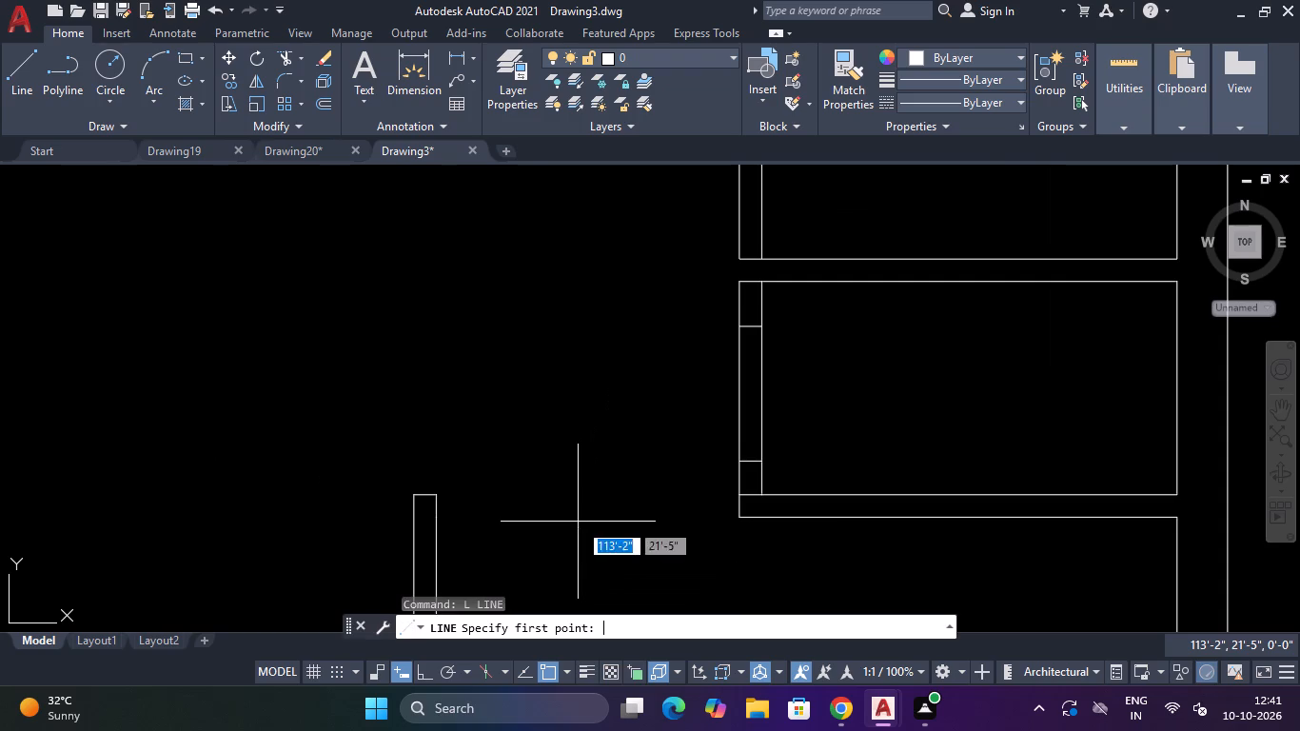
left_click_drag(737, 327, 728, 326)
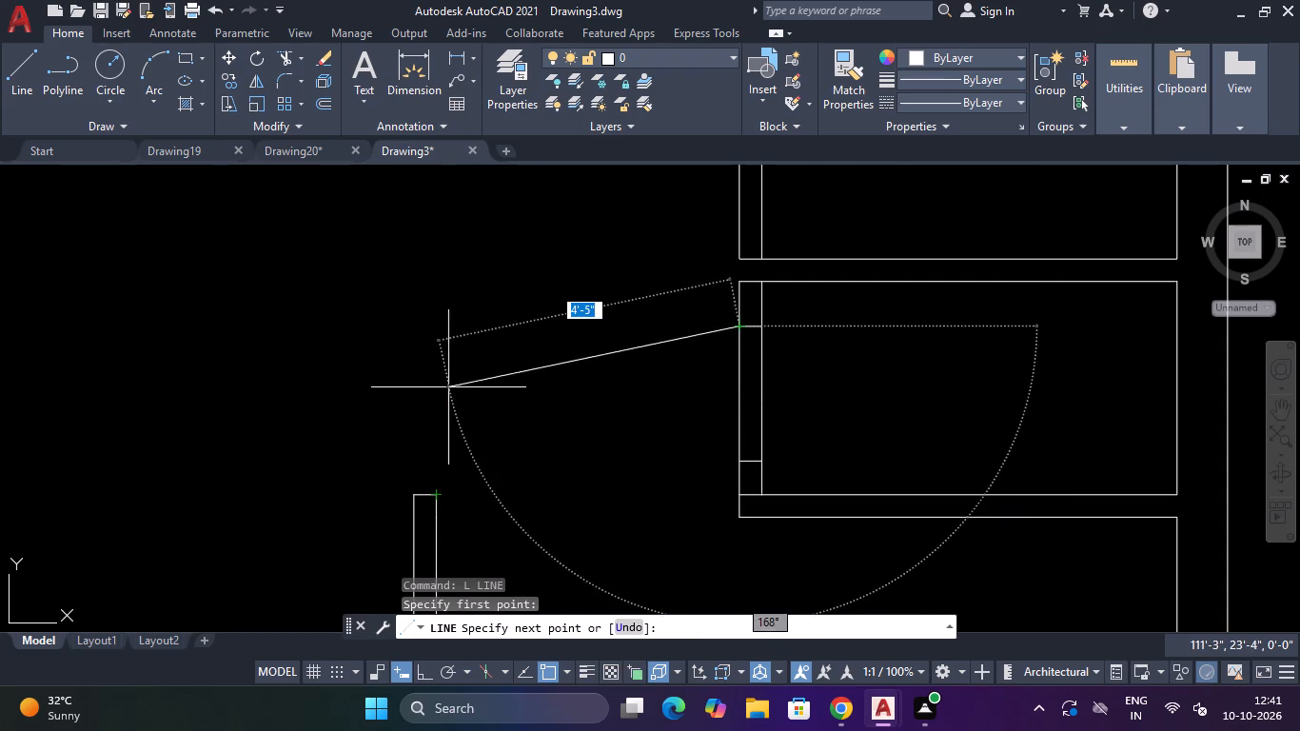
left_click(438, 331)
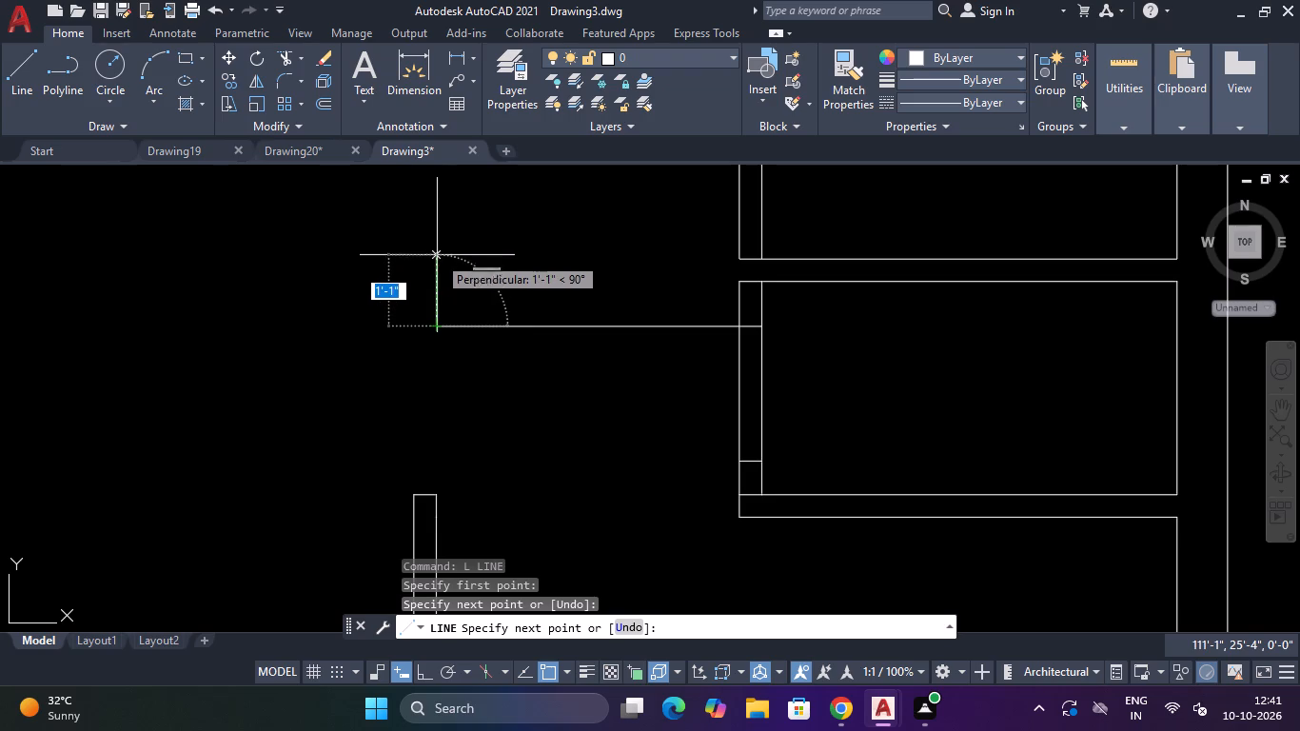
type("4\"")
key("Return")
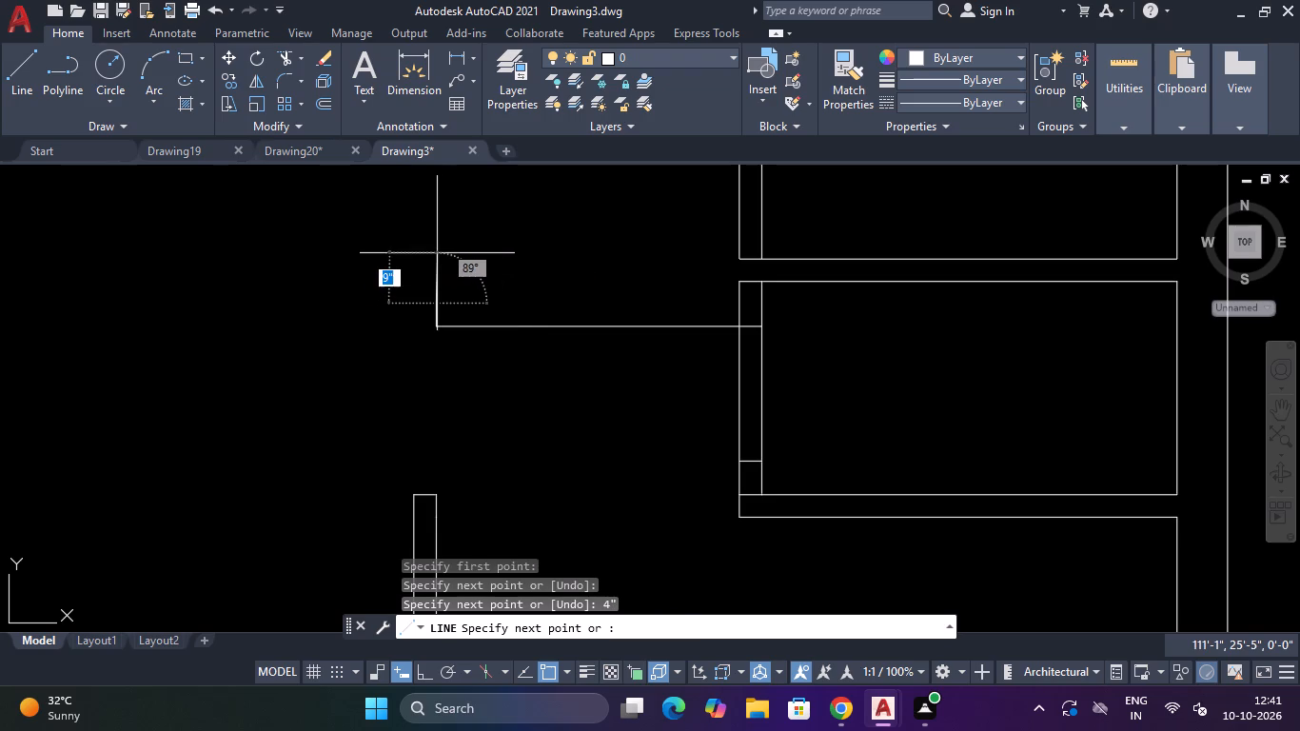
left_click(743, 308)
key("Escape")
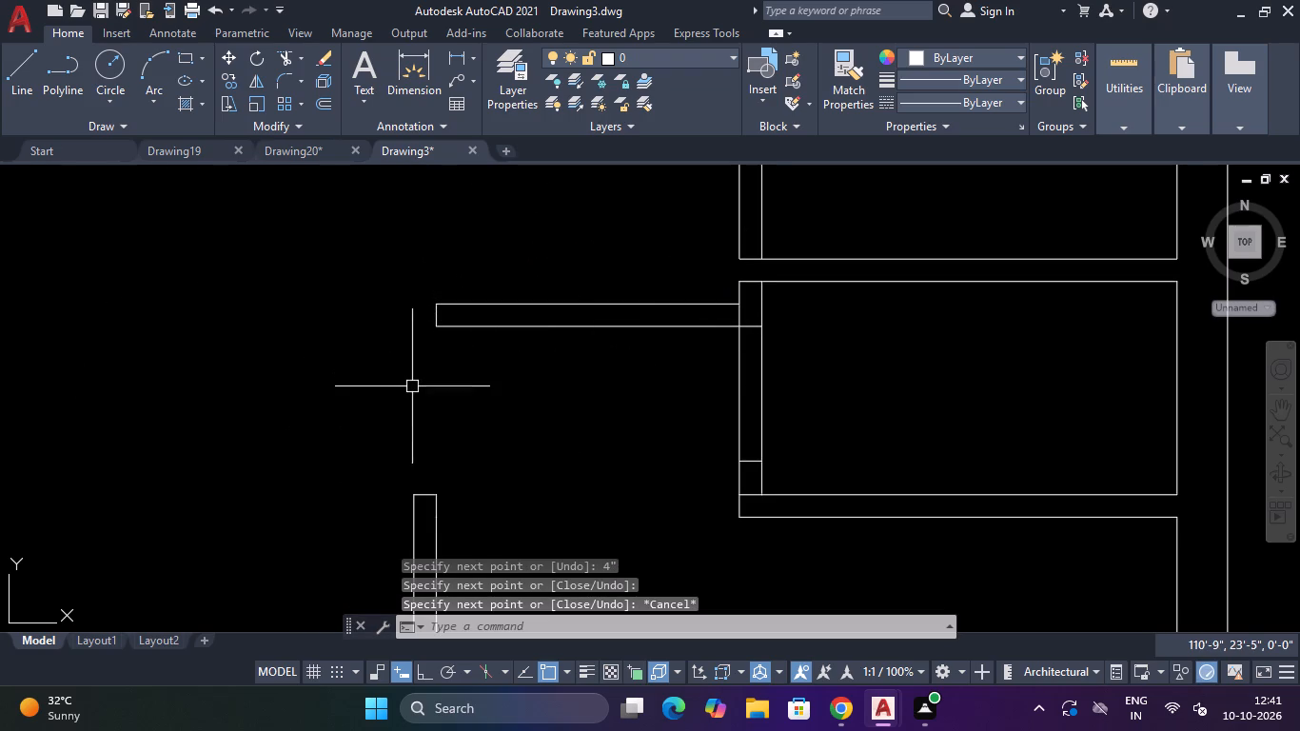
Draw the lower vertical partition's left face up to just above the new horizontal wall and cap it across the partition's thickness.
scroll(415, 391, "down", 3)
scroll(416, 393, "up", 4)
scroll(416, 393, "down", 3)
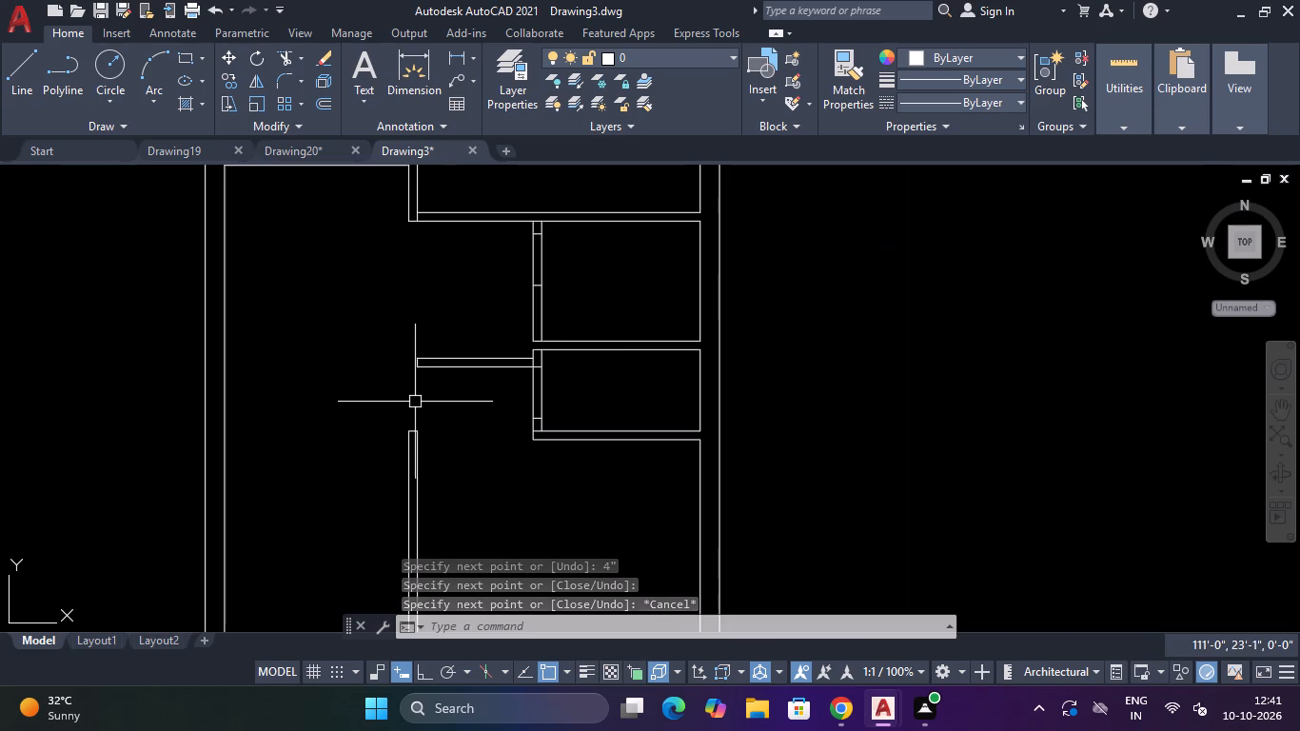
type("L")
key("space")
scroll(415, 425, "up", 2)
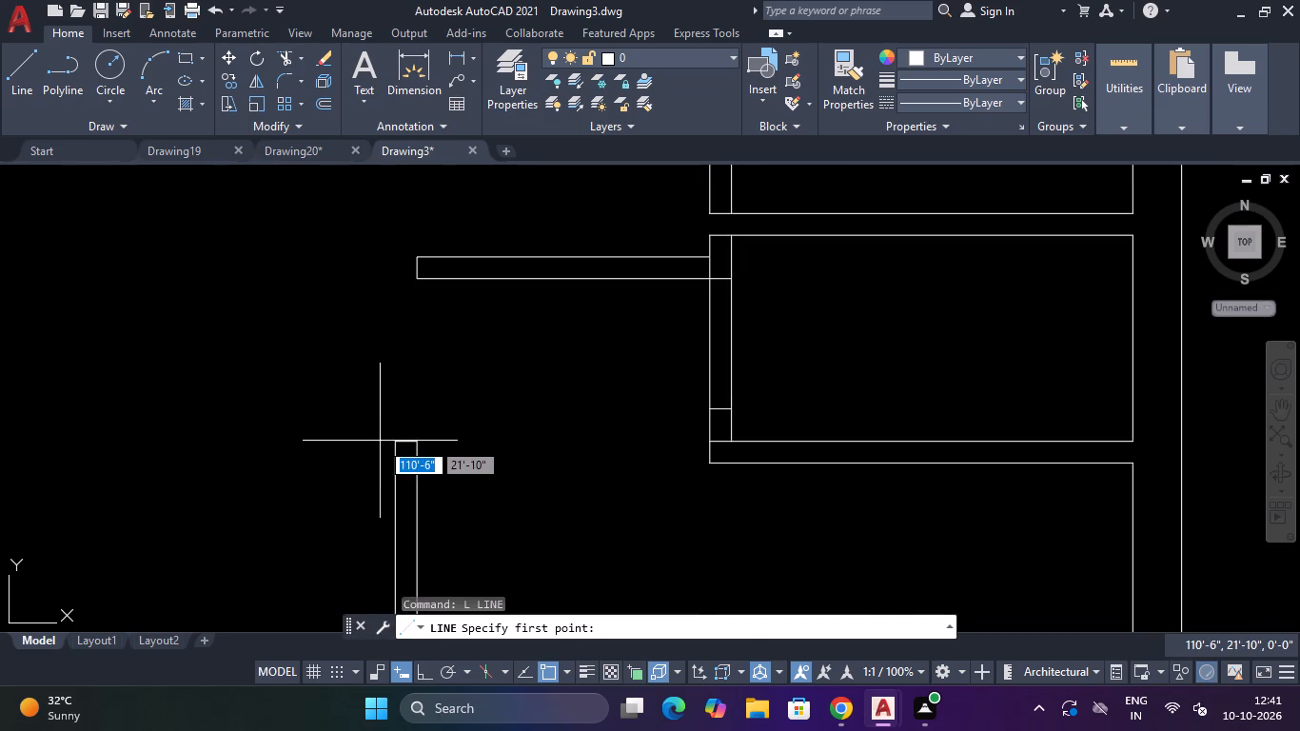
left_click(392, 441)
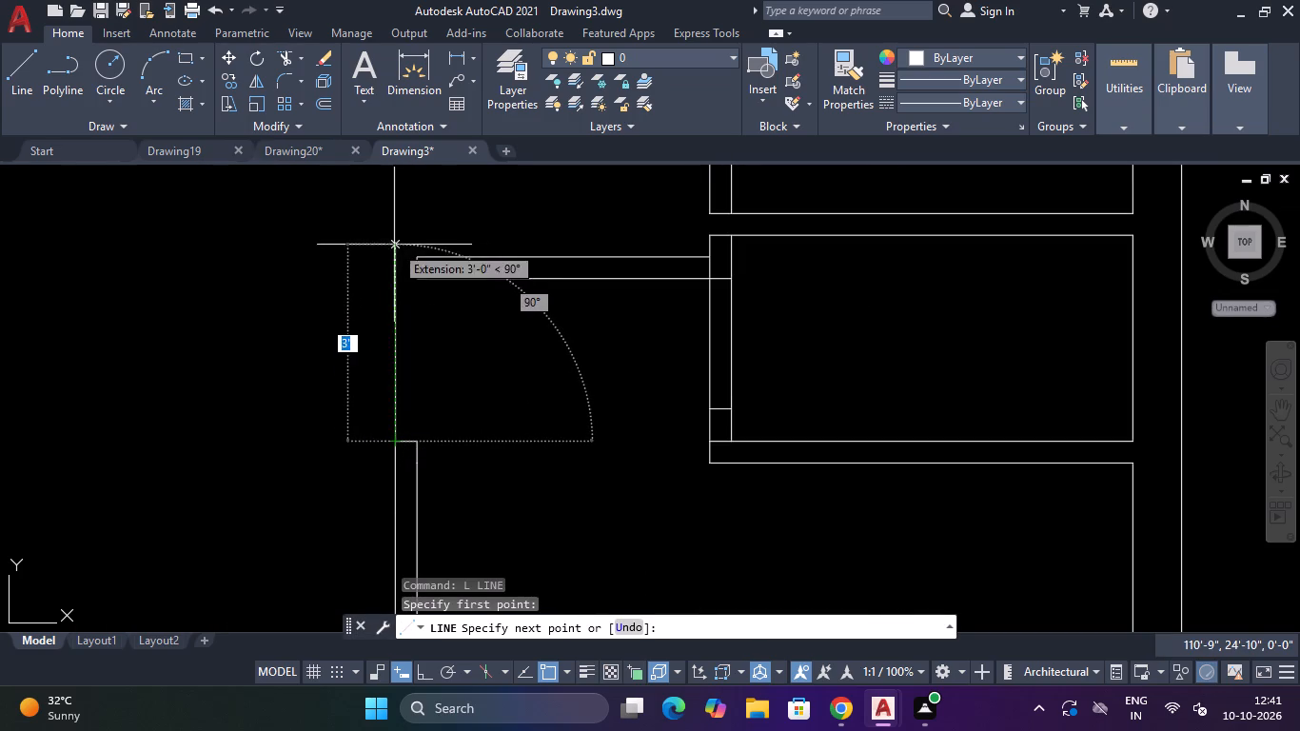
left_click(397, 254)
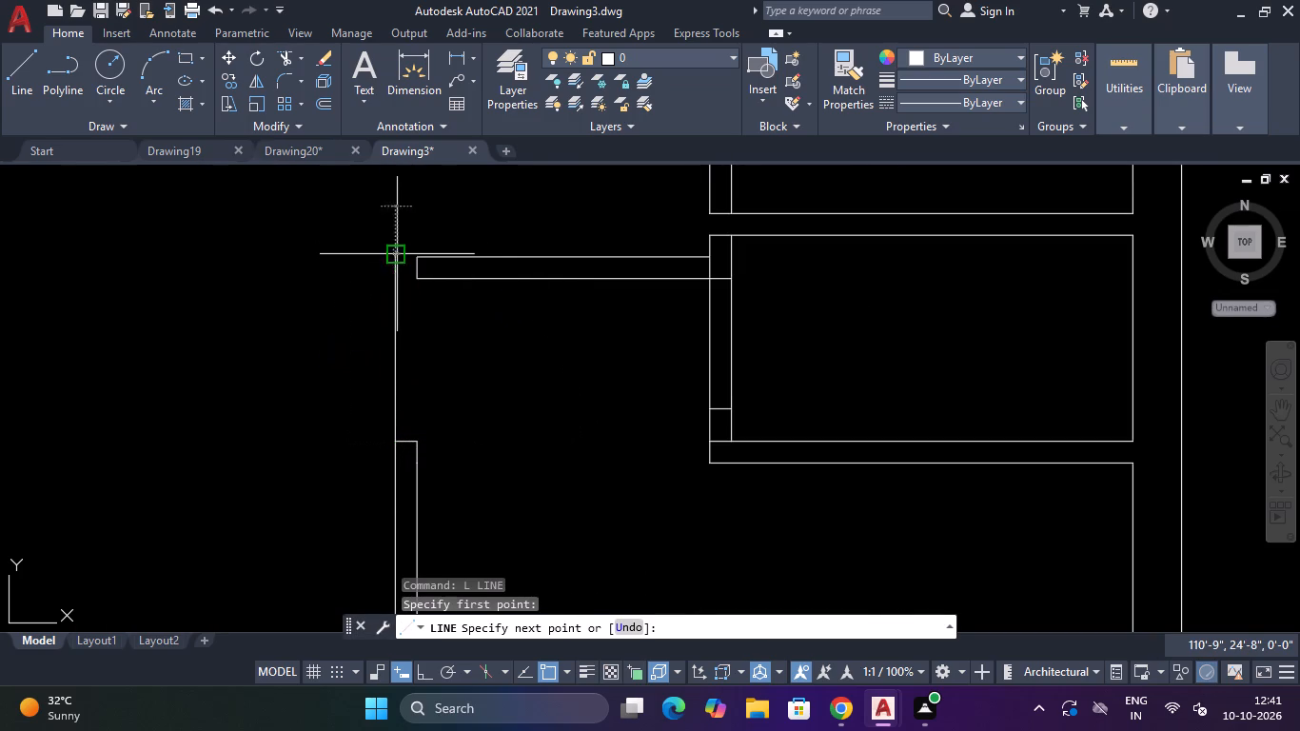
left_click(423, 252)
key("Escape")
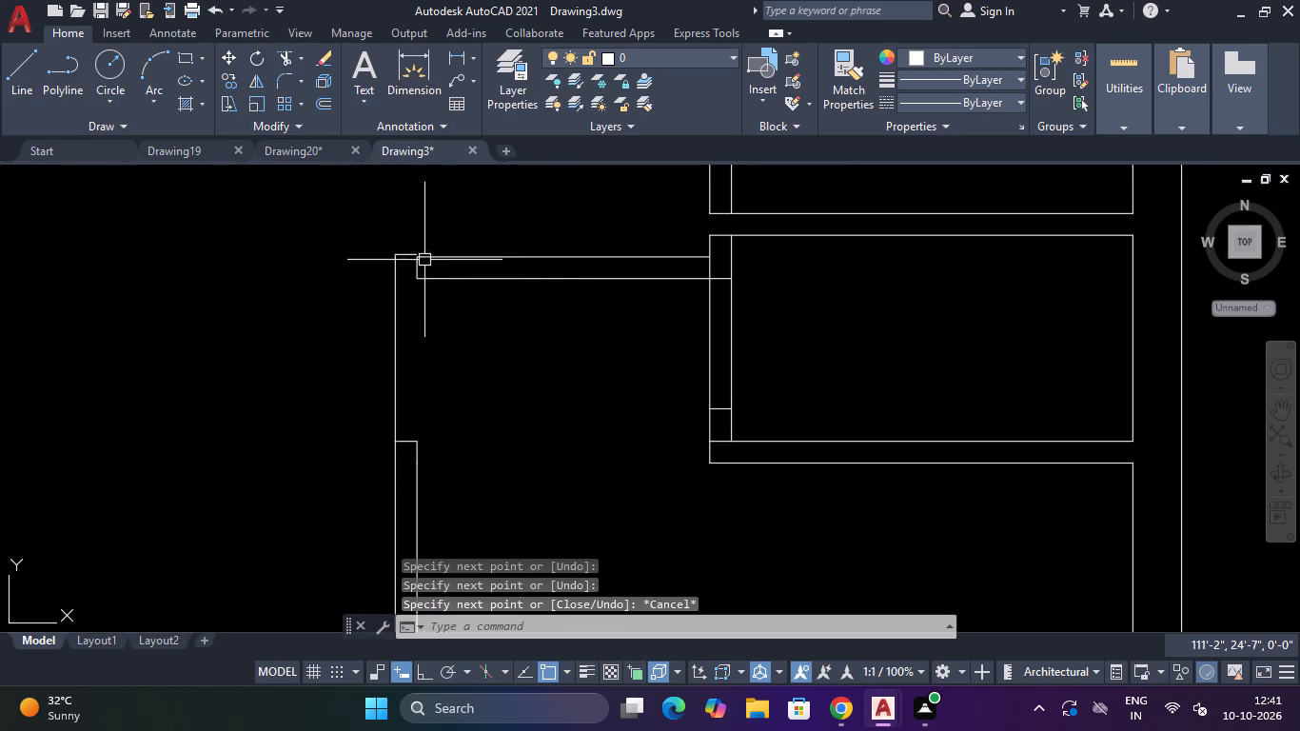
Draw the lower vertical partition's right face up to the horizontal wall's top corner and on to the cap line.
key("space")
left_click_drag(421, 440, 421, 426)
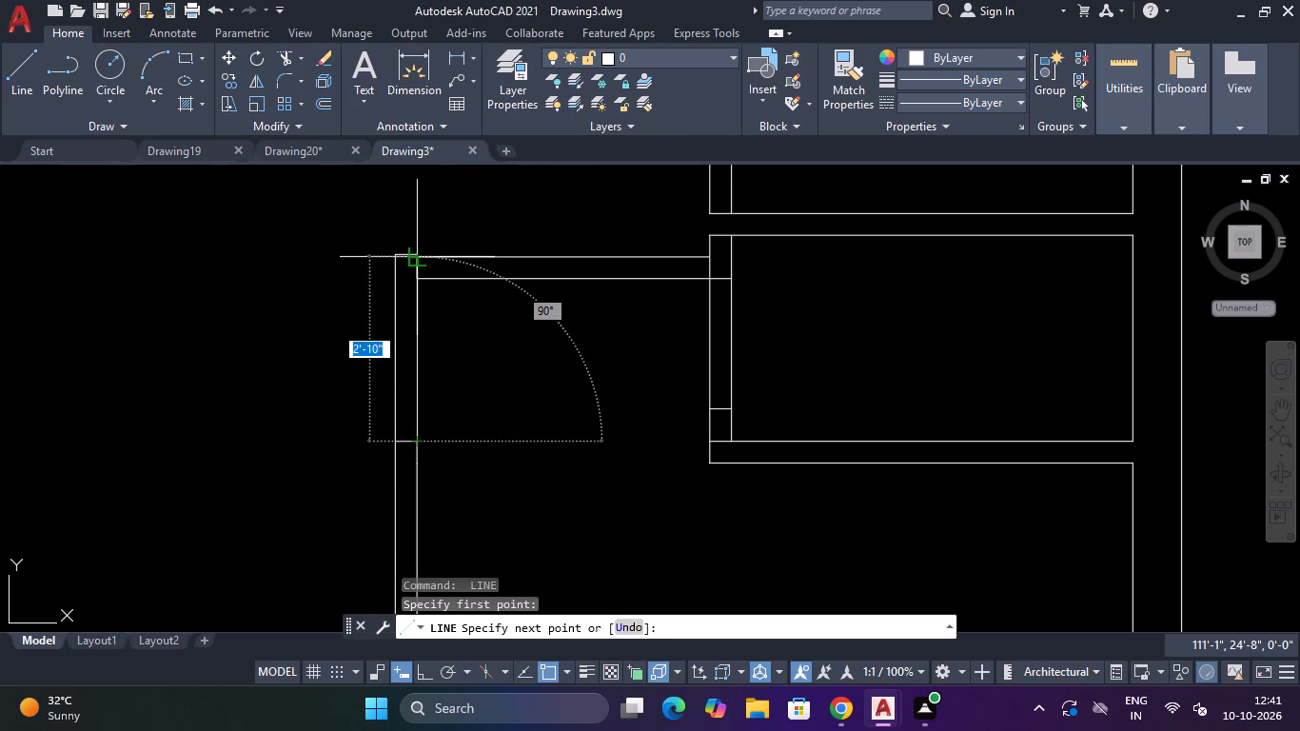
left_click(422, 252)
key("Escape")
scroll(417, 298, "down", 1)
scroll(415, 278, "up", 5)
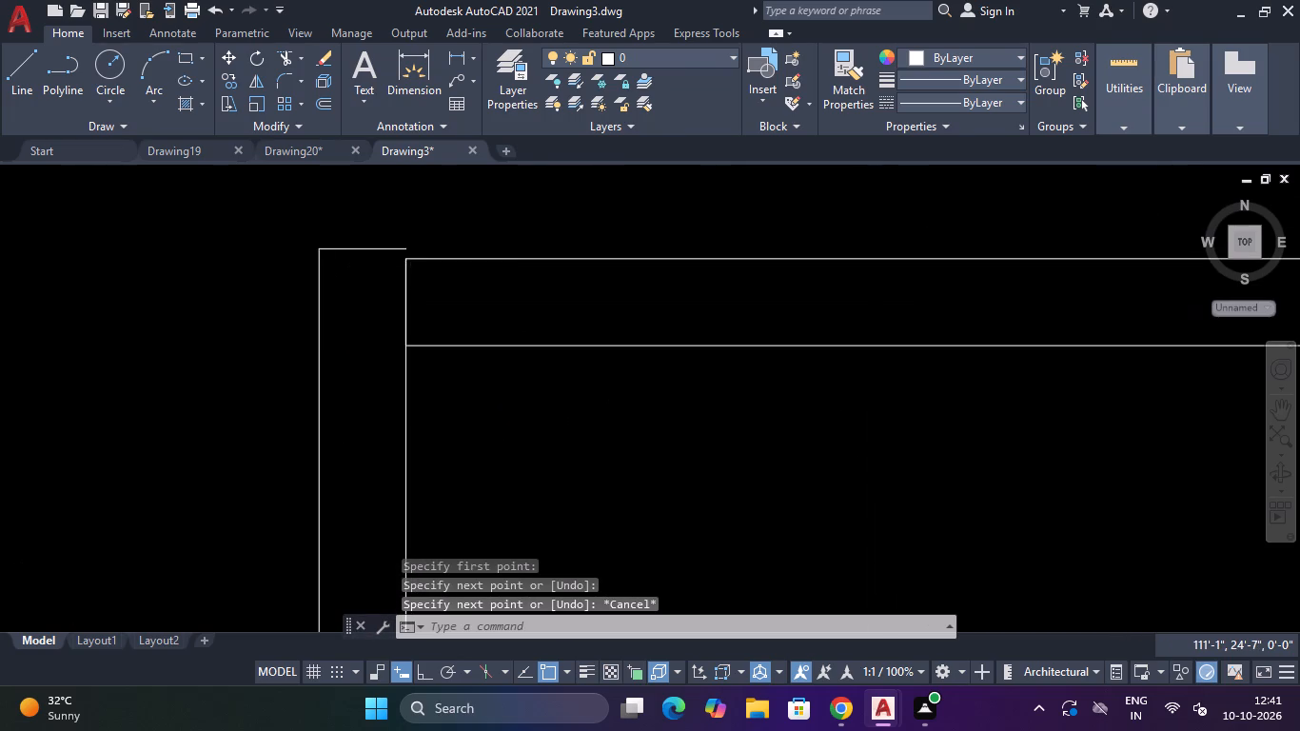
scroll(417, 266, "up", 1)
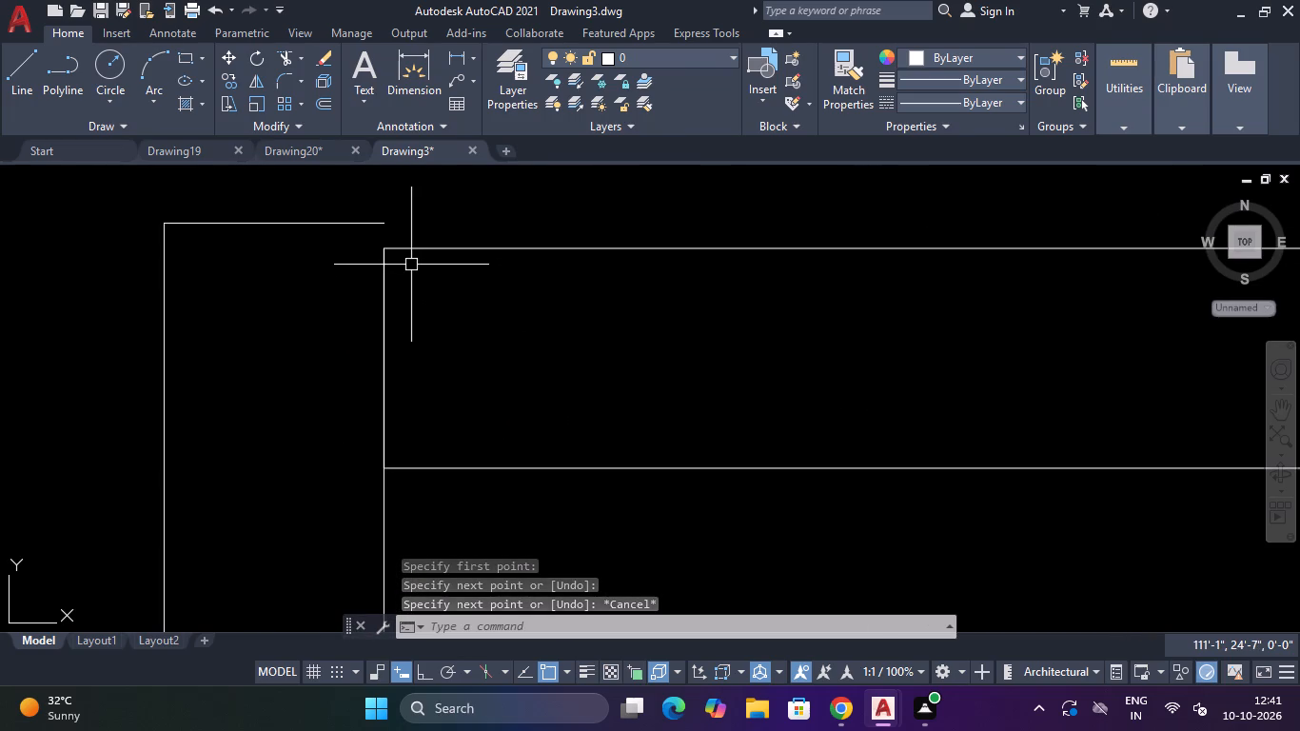
key("l")
key("space")
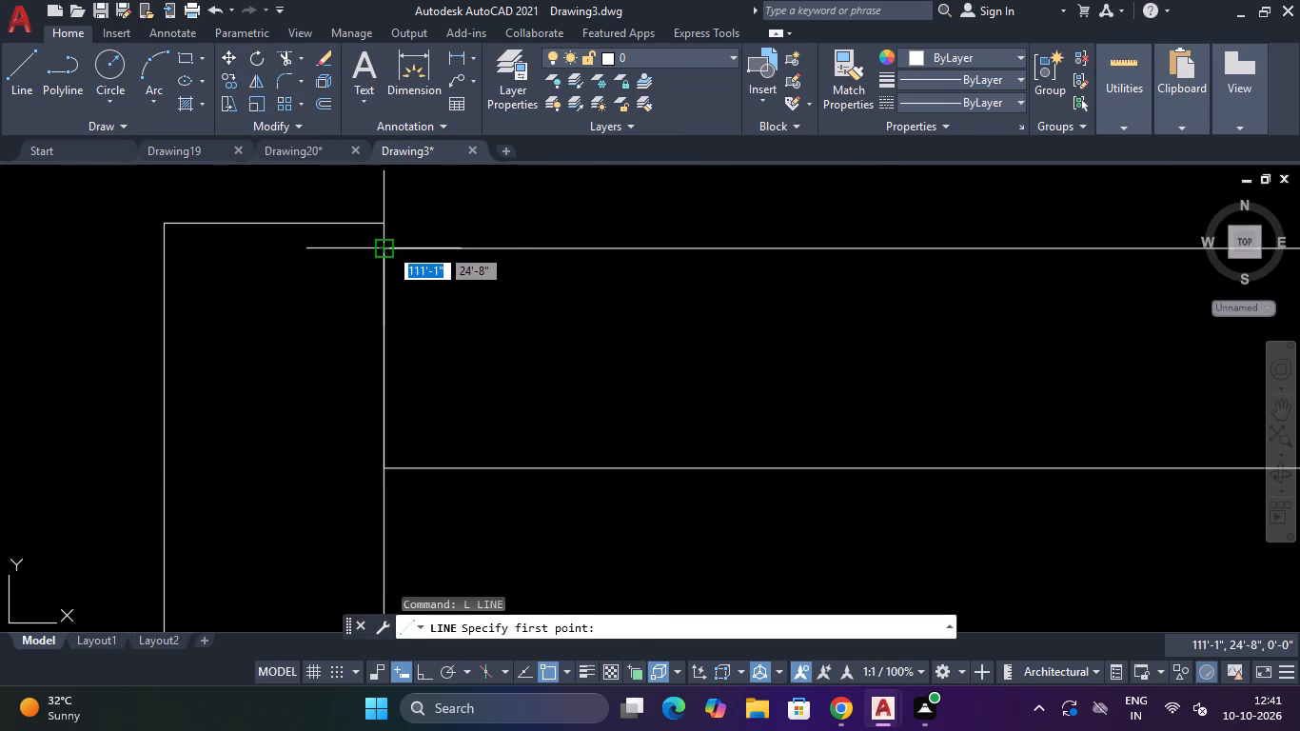
left_click(388, 247)
left_click(387, 218)
key("Escape")
scroll(386, 218, "down", 4)
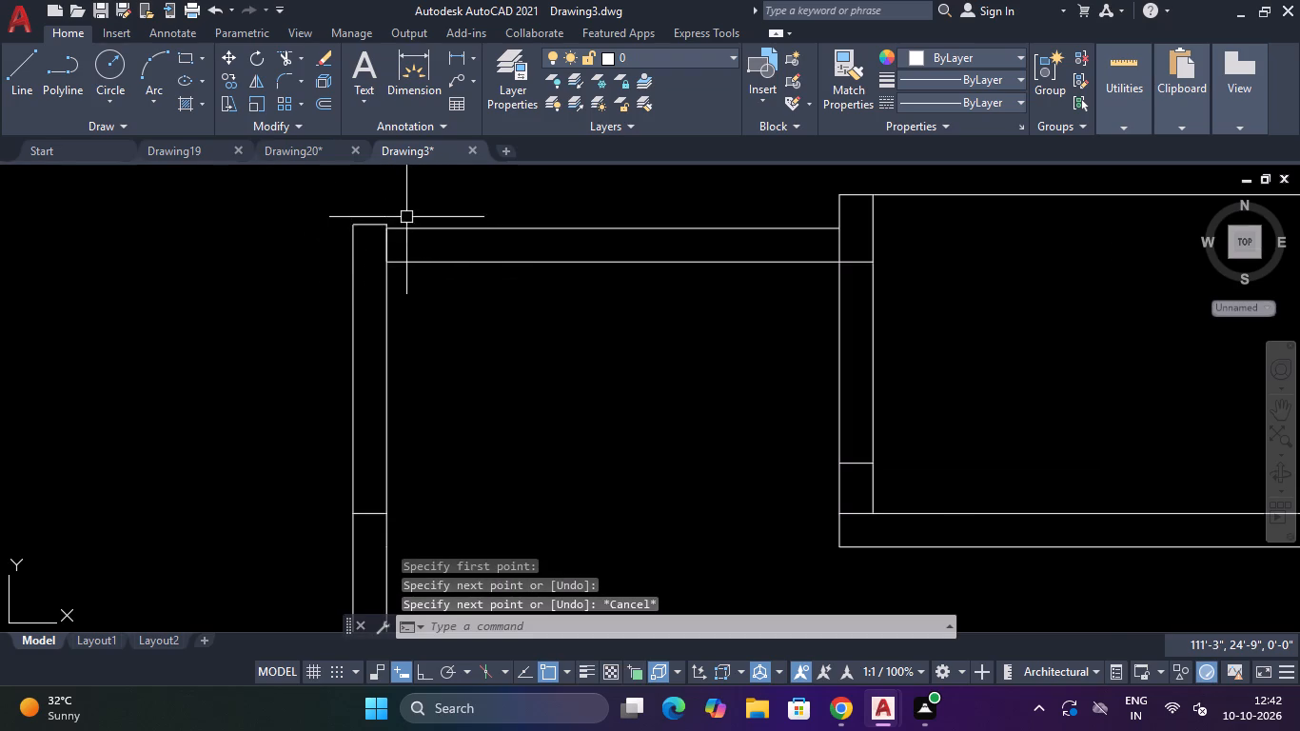
Draw a 4" line across the extended vertical partition, level with the horizontal wall's upper face.
scroll(396, 213, "up", 3)
type("L")
key("space")
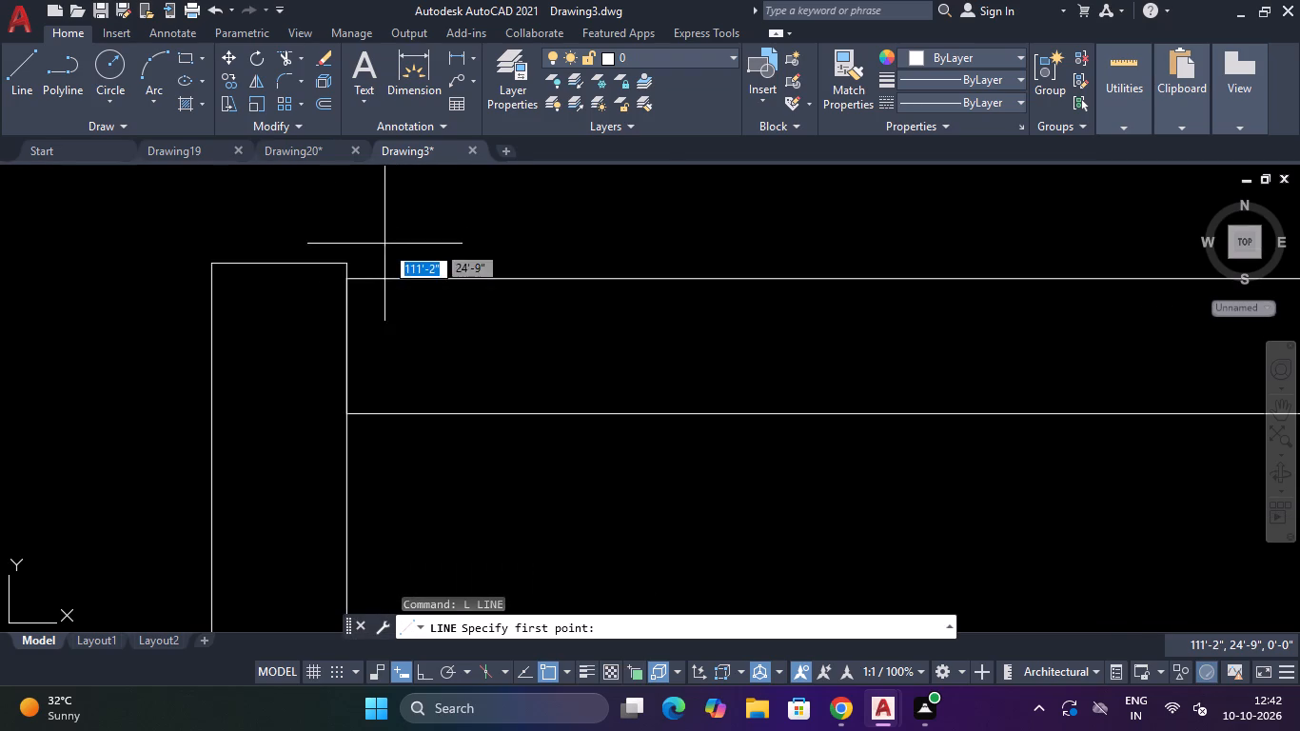
left_click_drag(345, 280, 334, 282)
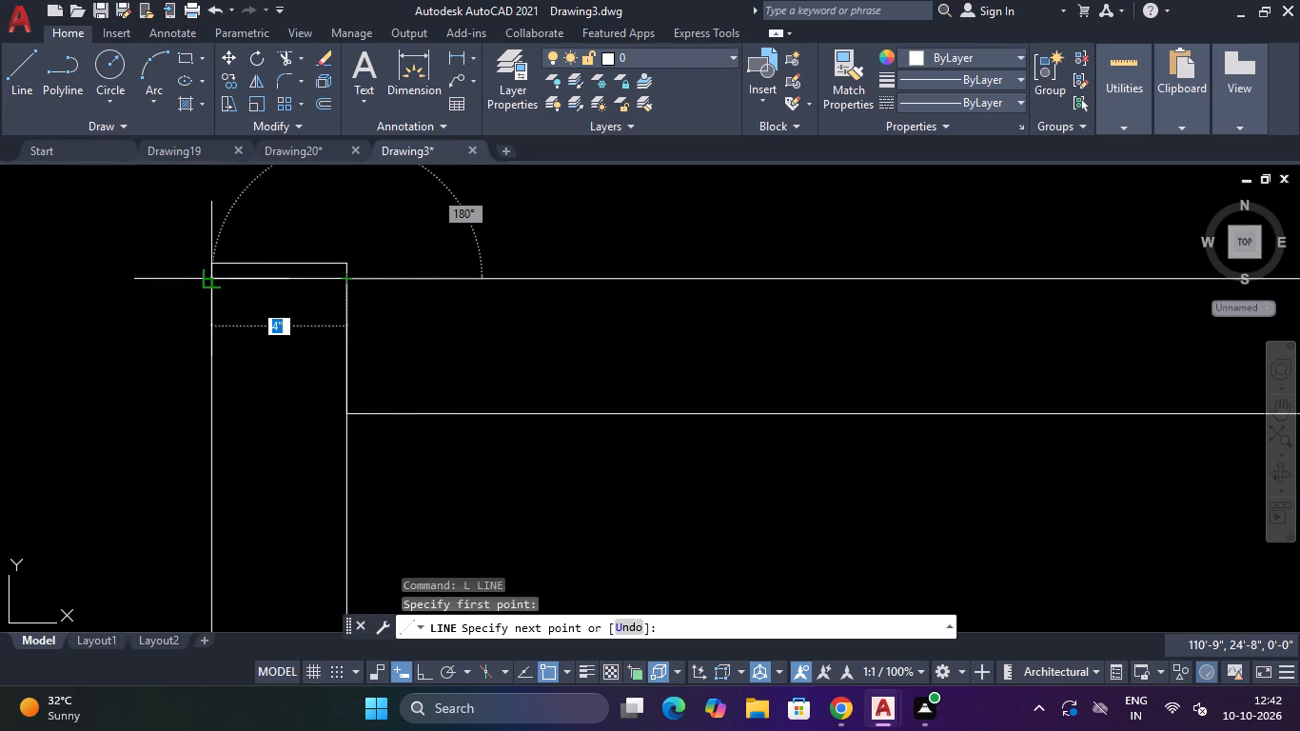
left_click(219, 281)
key("Escape")
Trim the cap line and both partition face stubs that project above the horizontal wall's upper face.
type("TR")
key("space")
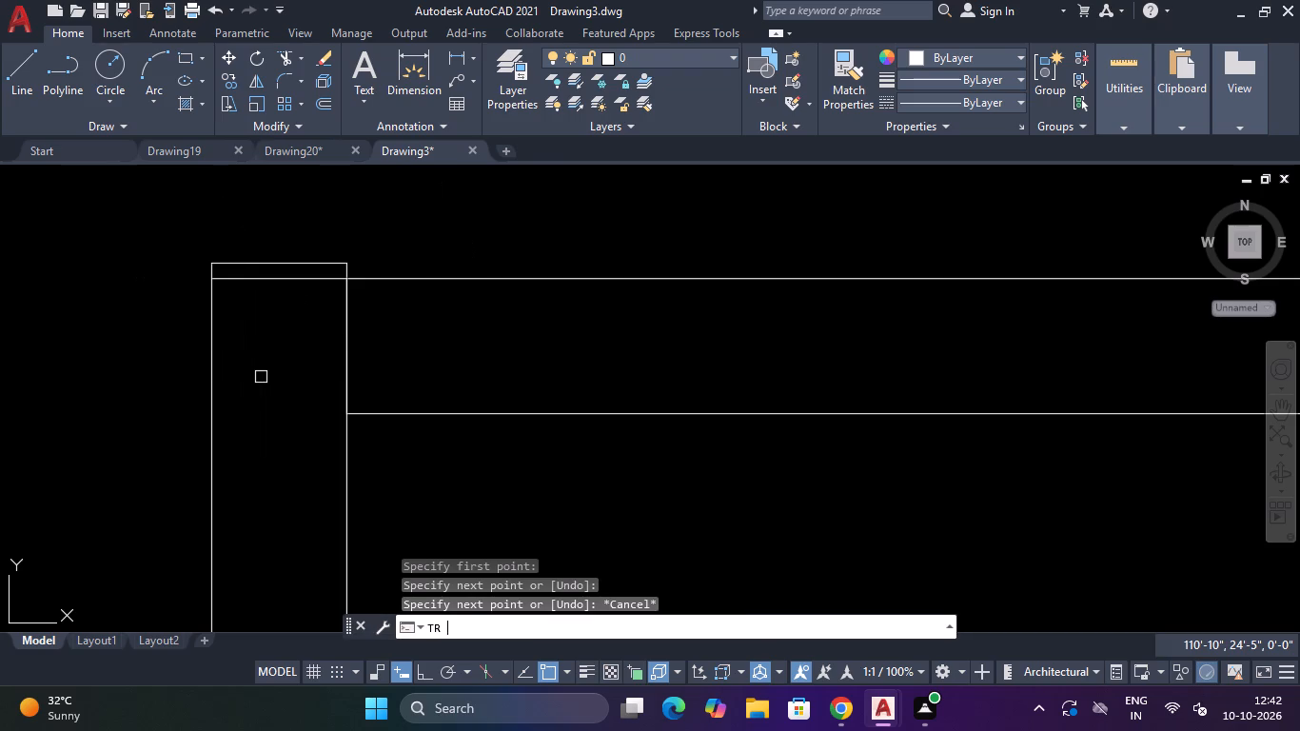
left_click(316, 262)
left_click(346, 262)
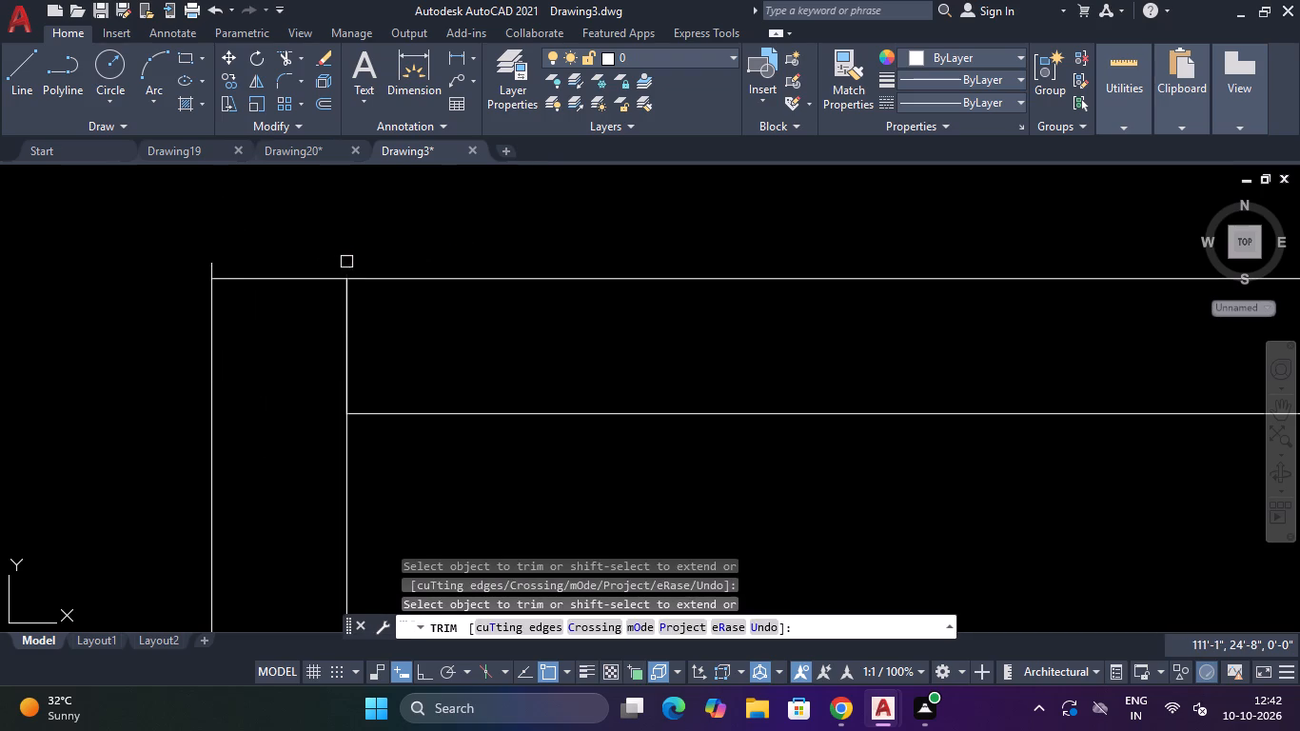
left_click(209, 259)
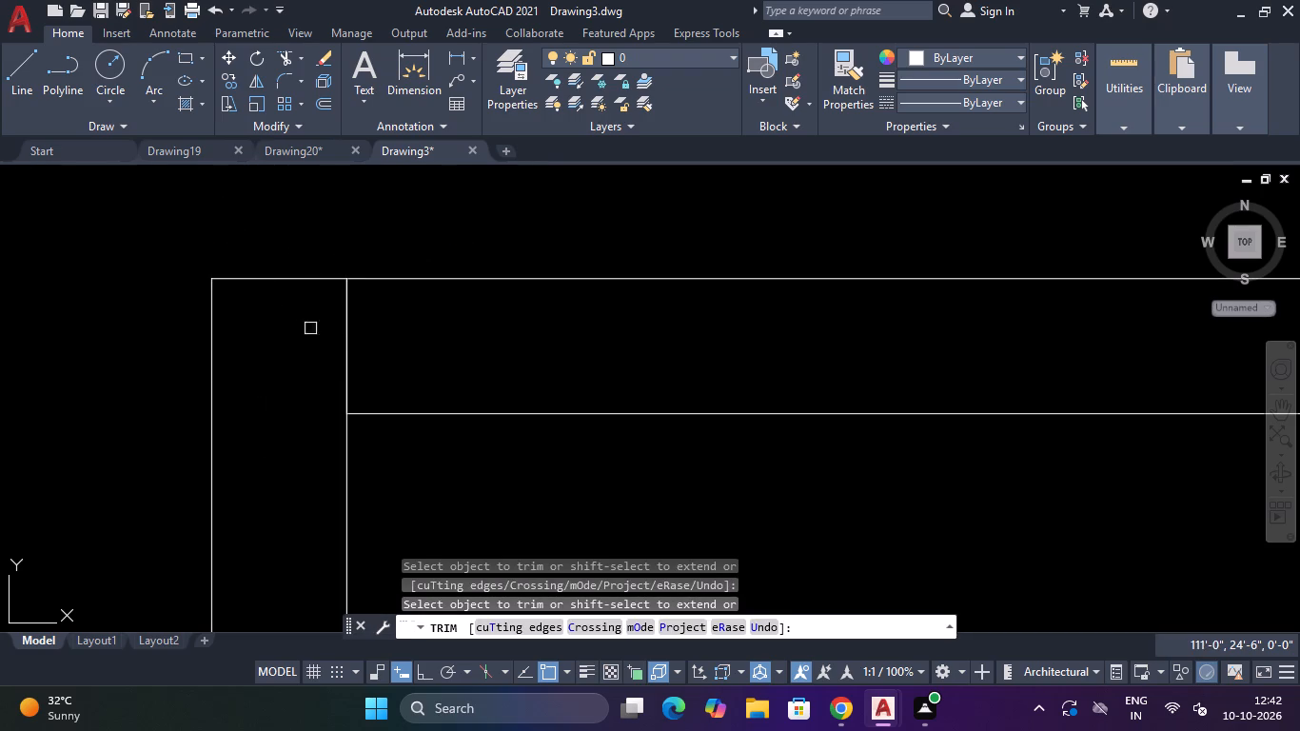
Trim the leftover segments at the lower vertical partition's top corner and across the partition level with the lower small room's bottom wall.
left_click(342, 320)
scroll(351, 309, "down", 7)
scroll(340, 376, "up", 3)
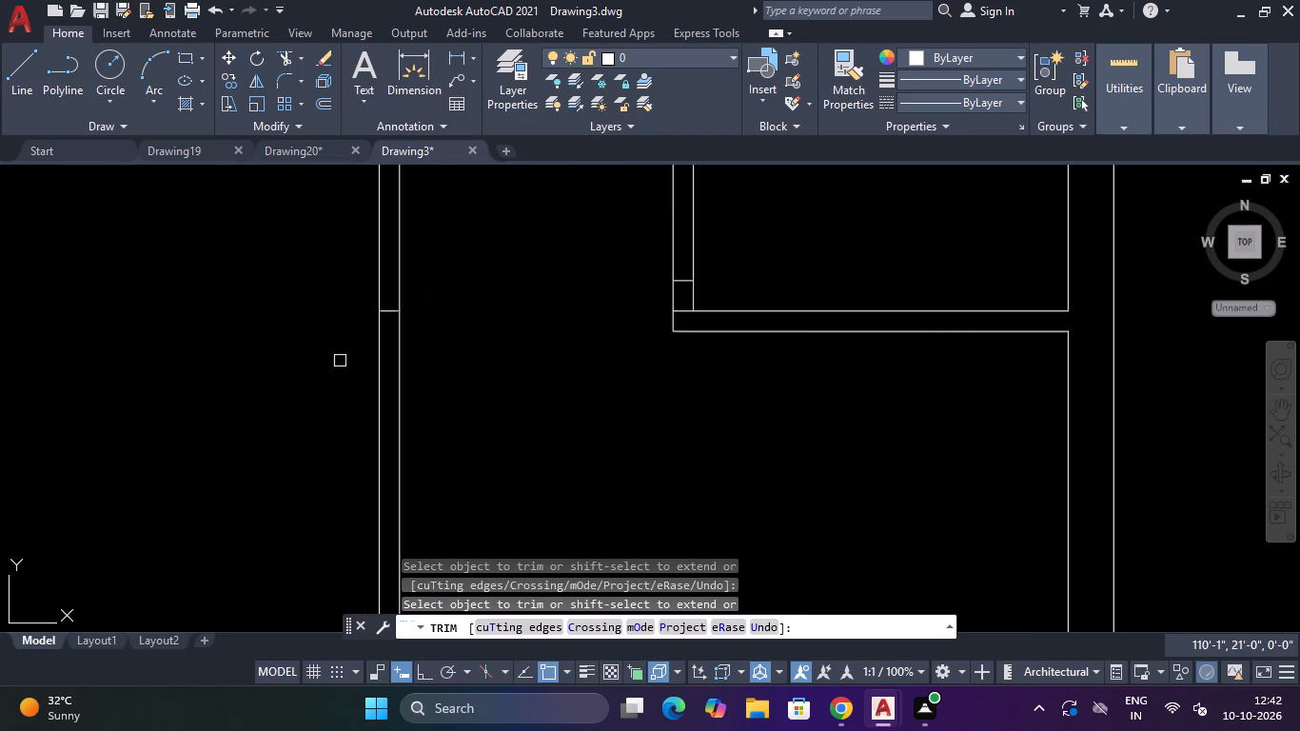
scroll(340, 359, "up", 1)
left_click(411, 283)
scroll(462, 276, "down", 4)
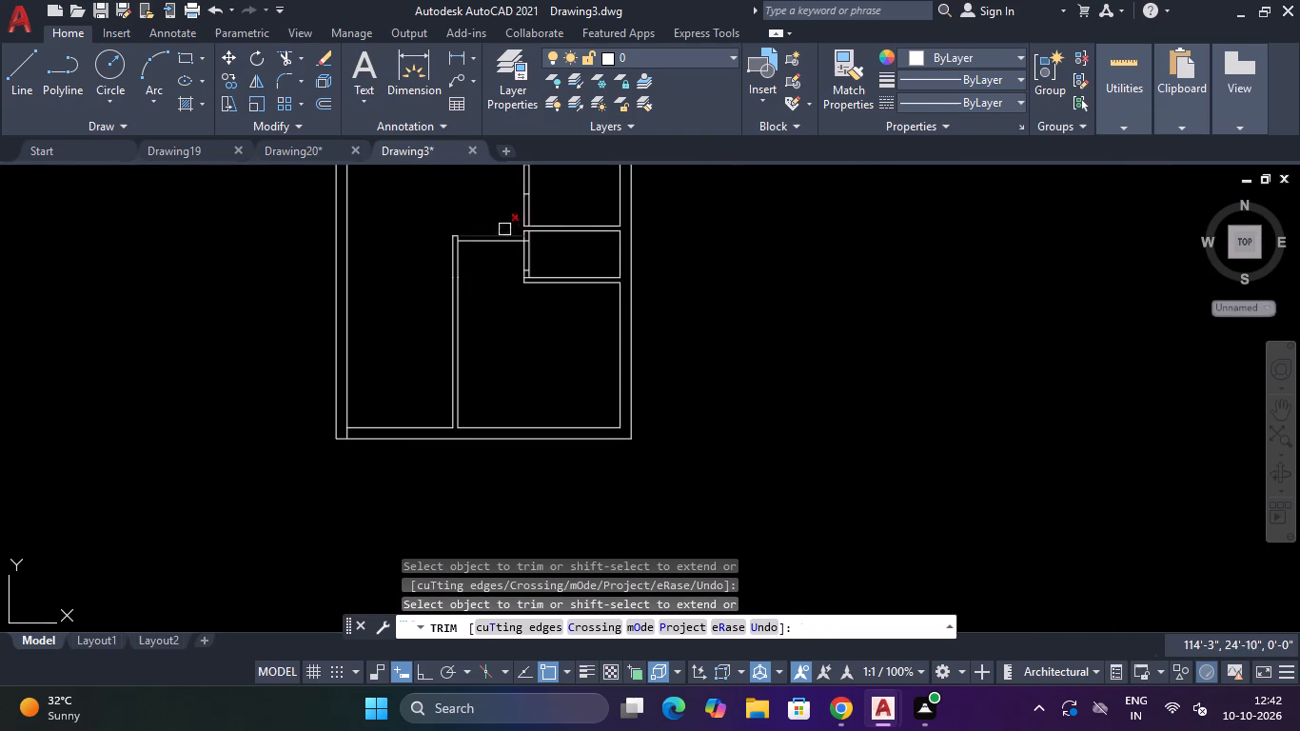
key("Escape")
key("Escape")
scroll(504, 220, "up", 2)
key("Escape")
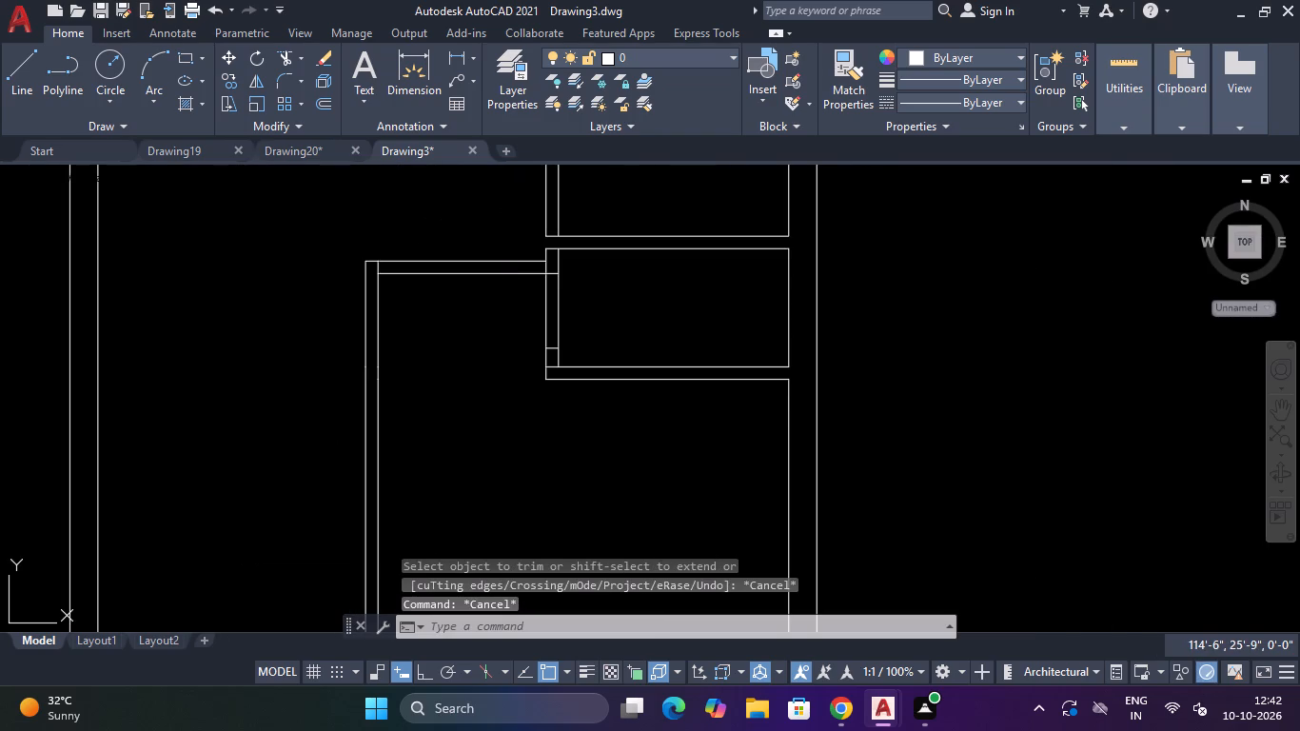
Offset the short line at the lower vertical partition's right face 6" to the right, inside the lower-right room's top wall.
type("O")
key("space")
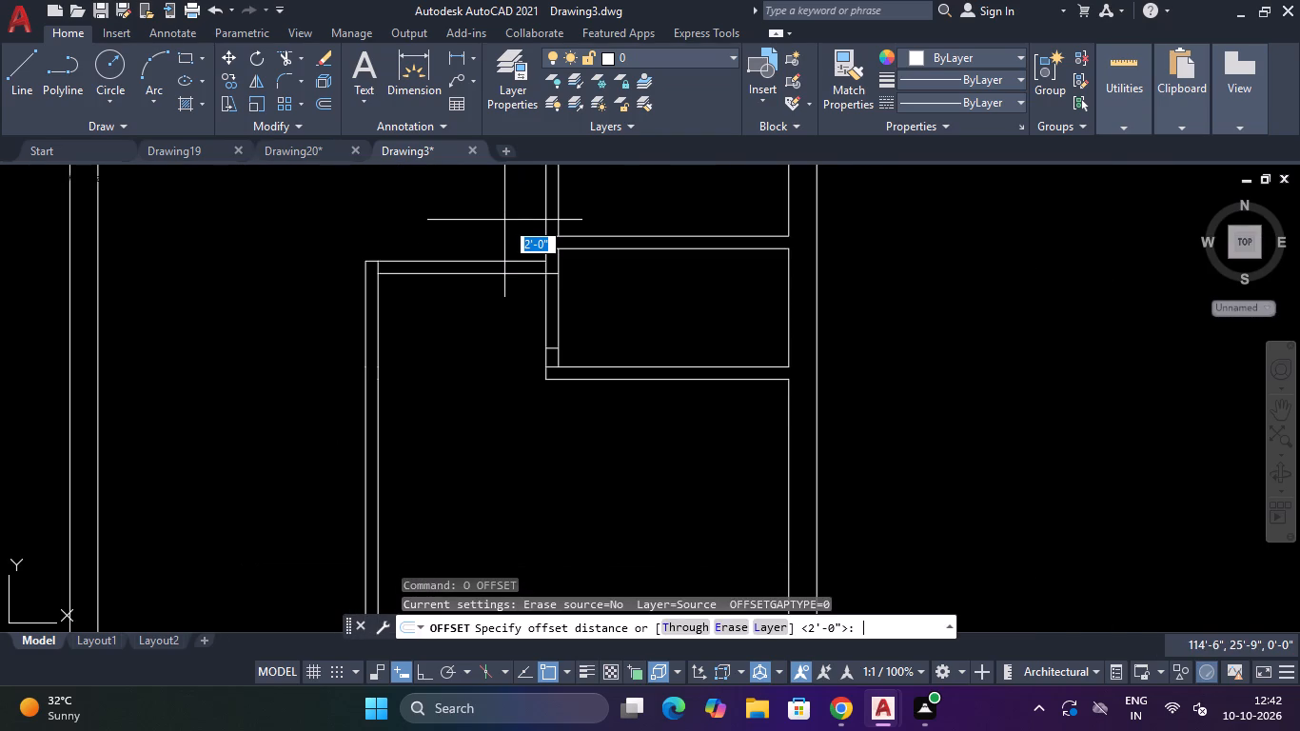
key("6")
key("shift+quotedbl")
key("Return")
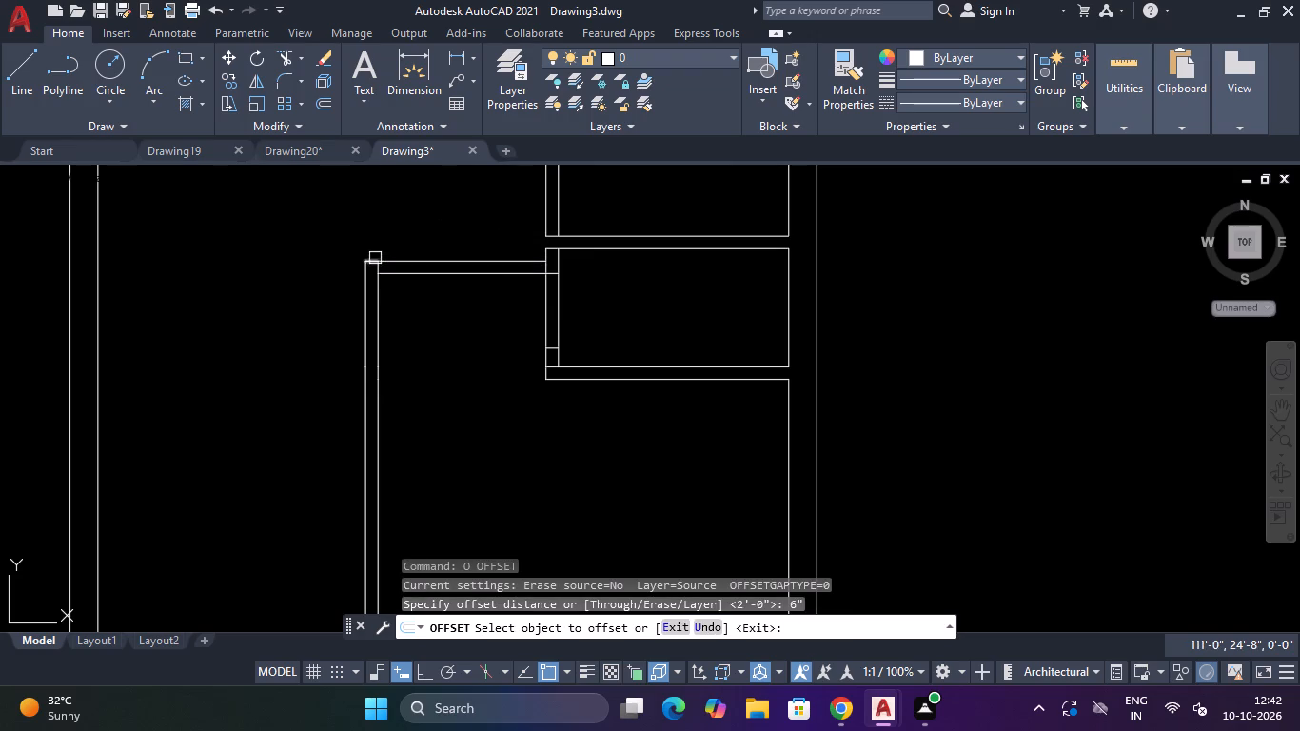
scroll(374, 258, "up", 4)
left_click(382, 293)
left_click(477, 293)
scroll(528, 293, "down", 4)
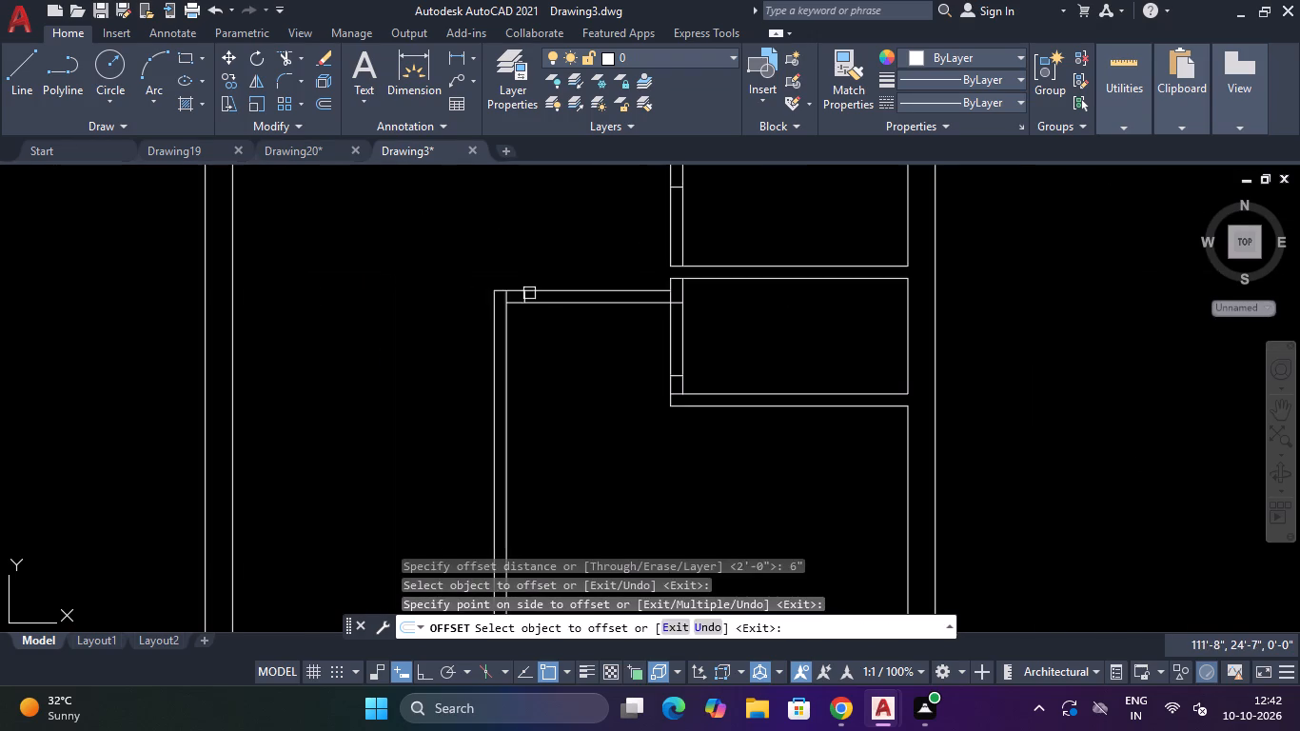
key("Escape")
Offset the new 6" jamb line 2'6" to the right to mark the opening in the lower-right room's top wall.
type("O")
key("space")
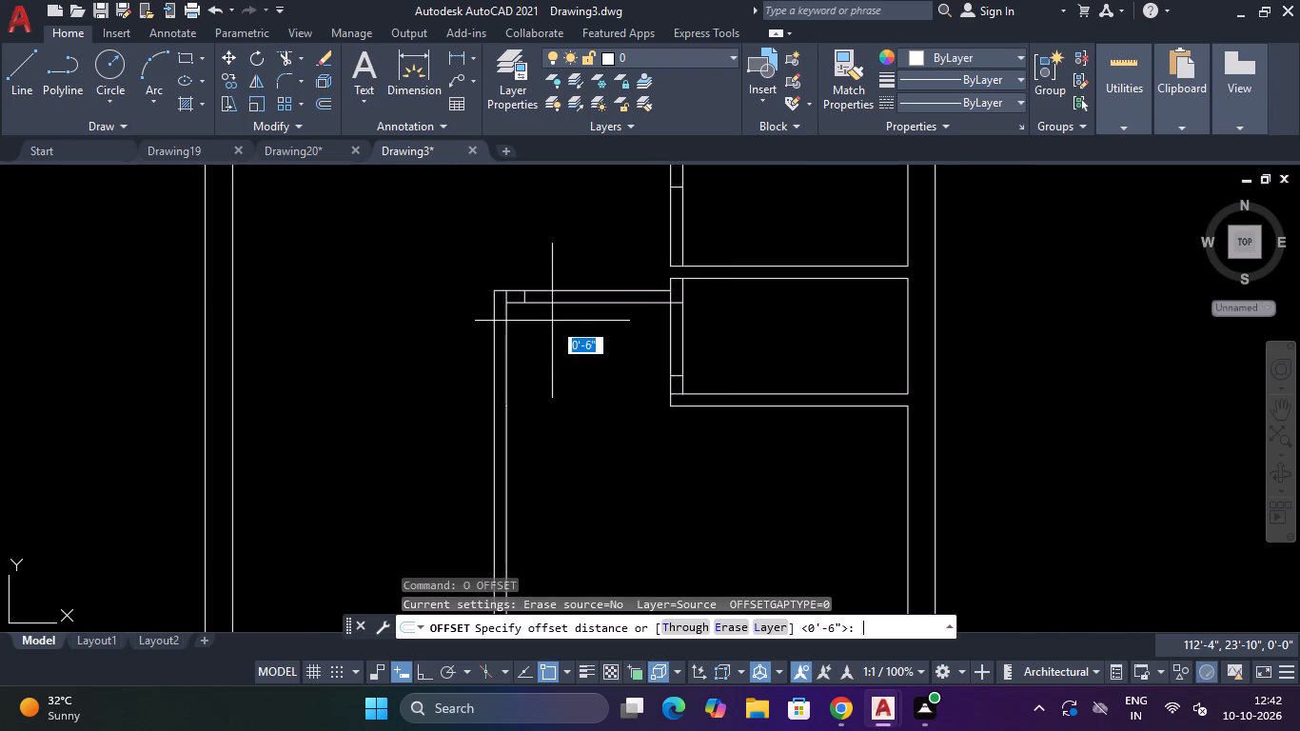
type("2'")
key("6")
key("shift+quotedbl")
key("Return")
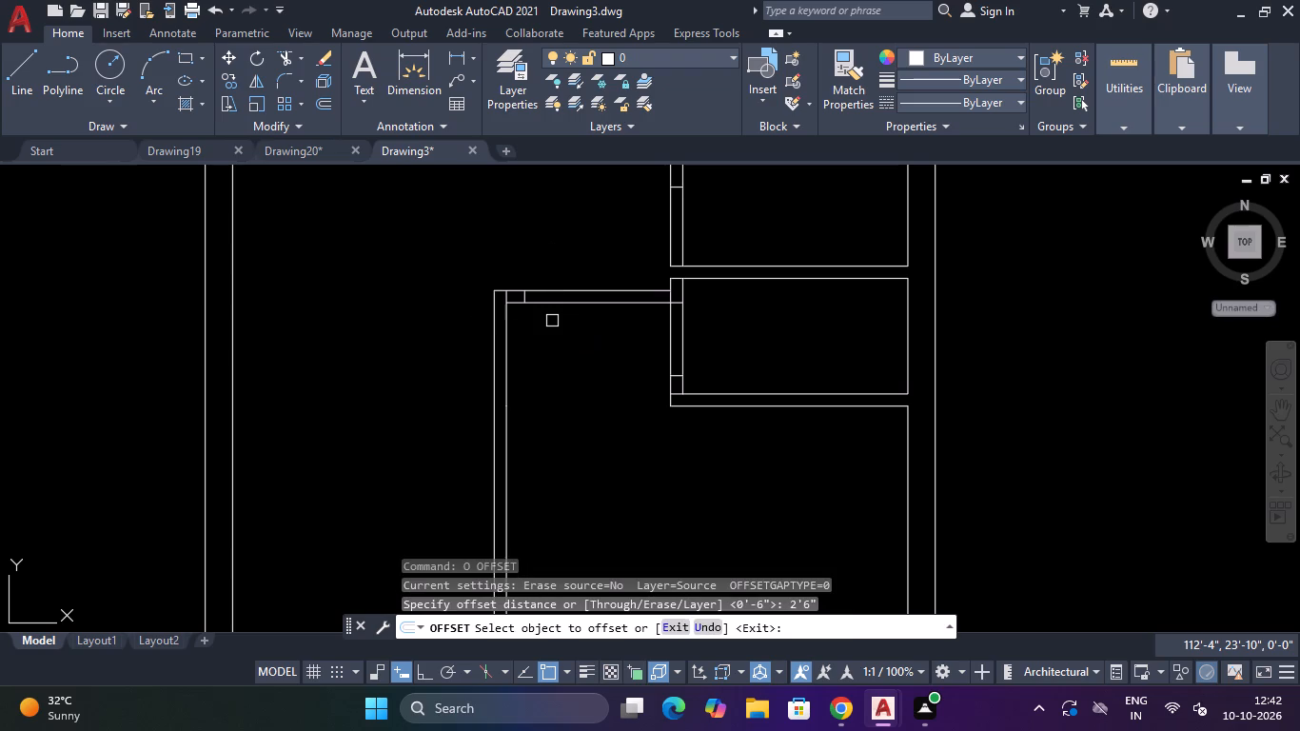
scroll(541, 316, "up", 2)
left_click(493, 259)
left_click(553, 267)
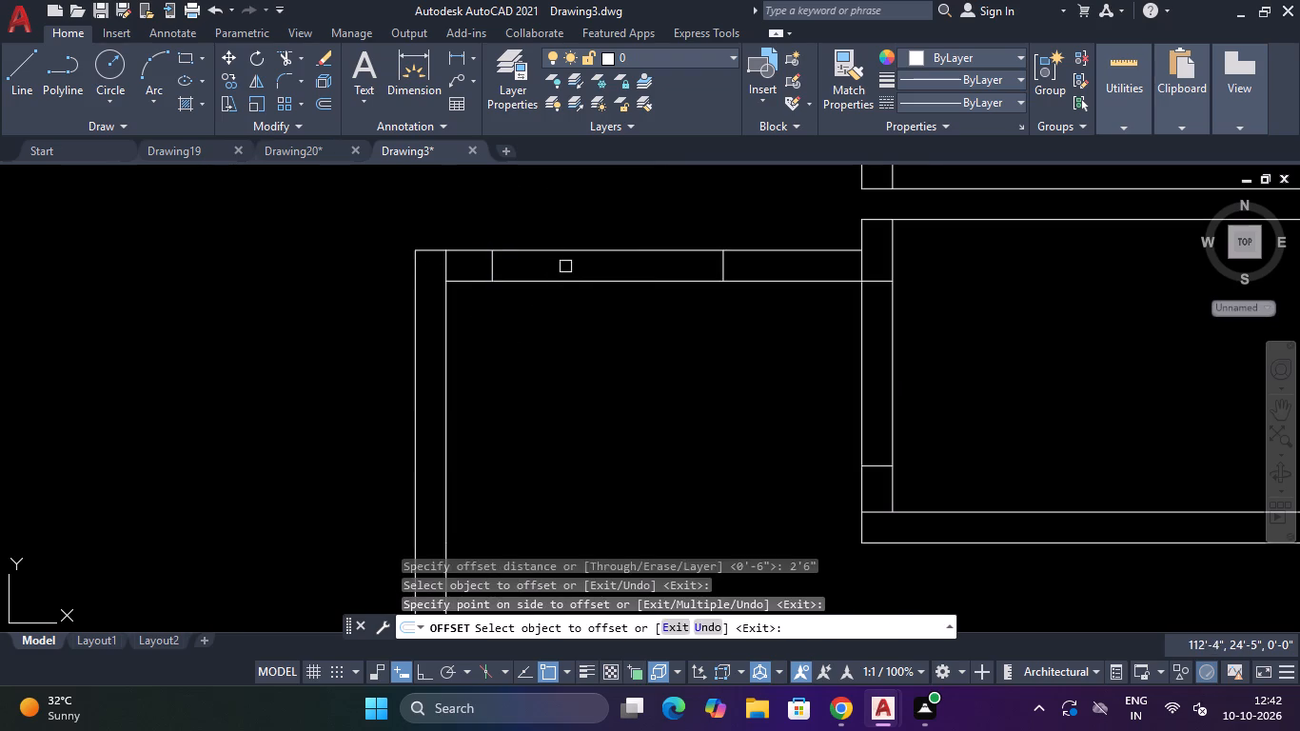
scroll(572, 269, "down", 3)
scroll(601, 305, "up", 1)
key("Escape")
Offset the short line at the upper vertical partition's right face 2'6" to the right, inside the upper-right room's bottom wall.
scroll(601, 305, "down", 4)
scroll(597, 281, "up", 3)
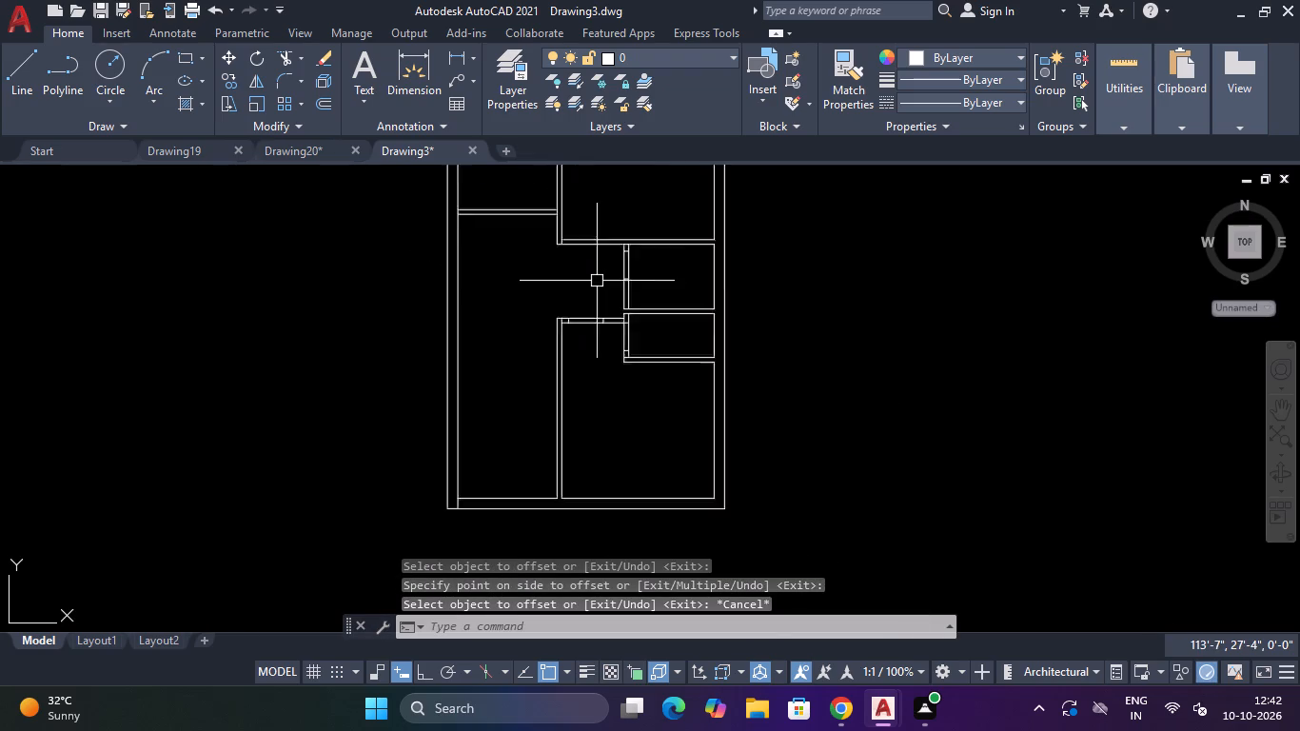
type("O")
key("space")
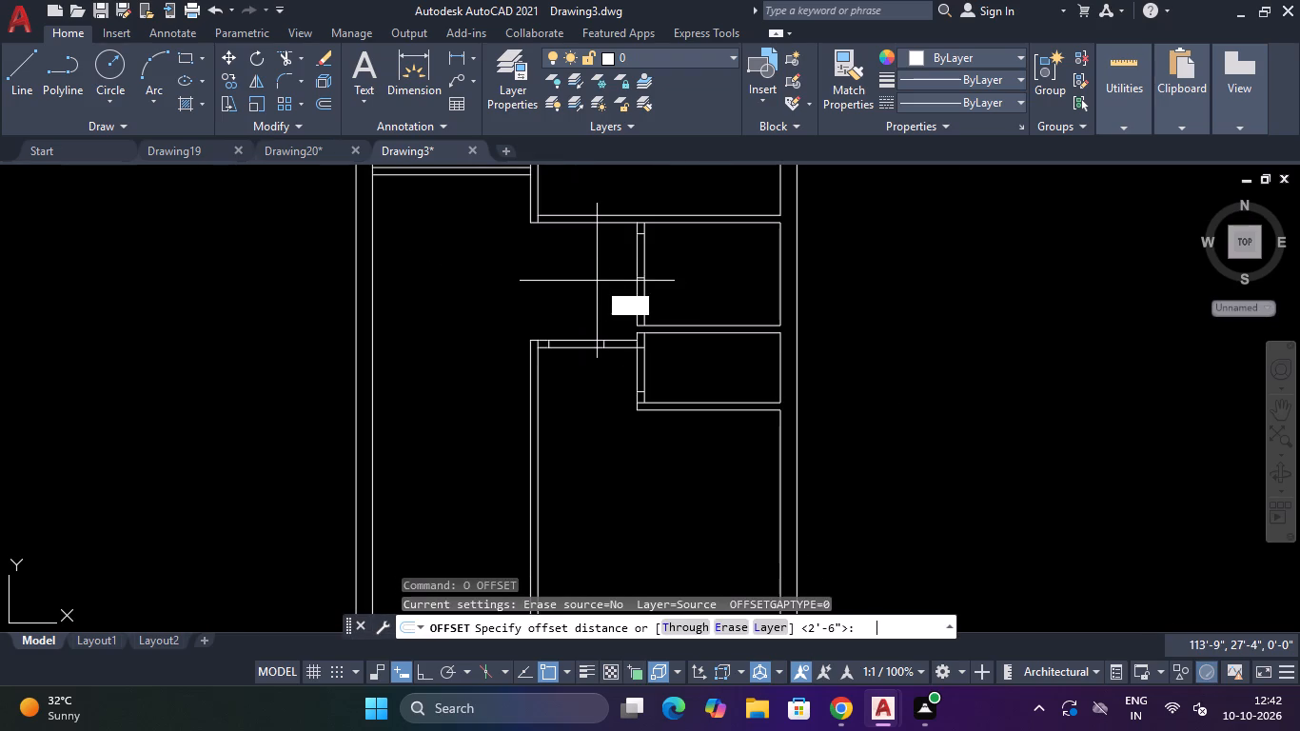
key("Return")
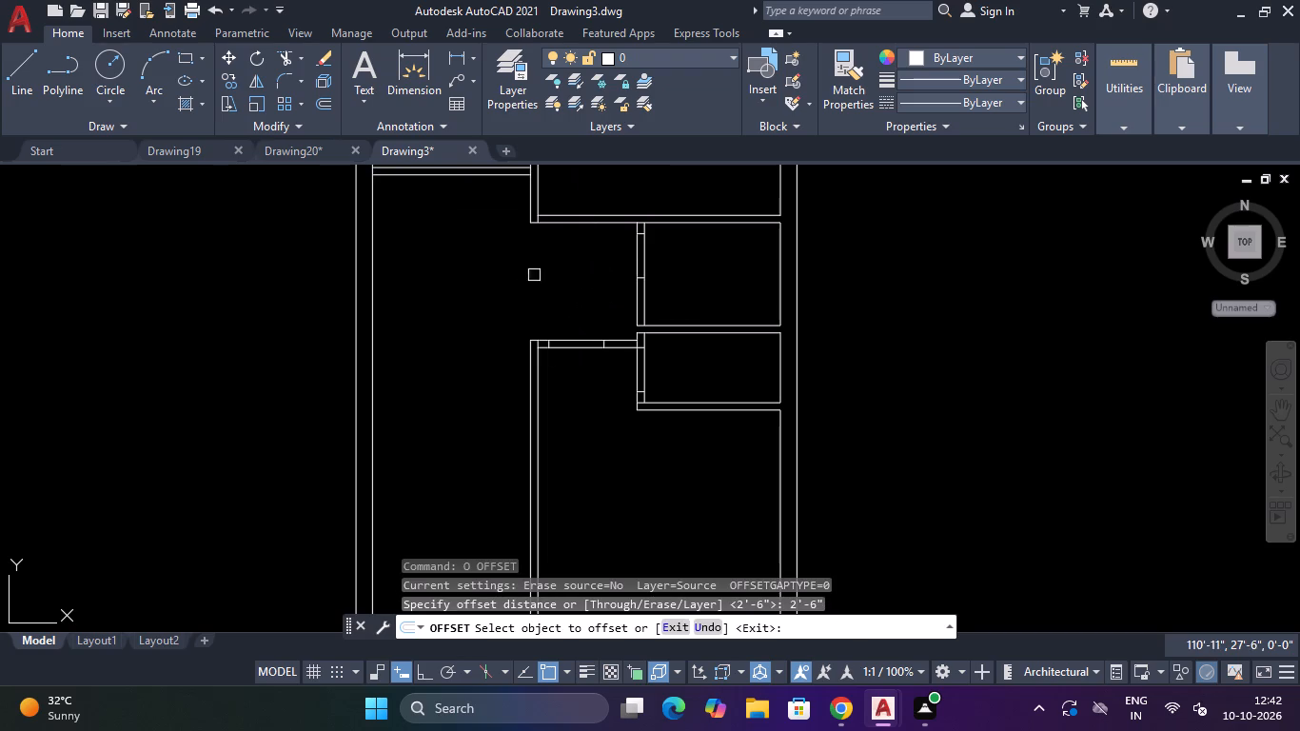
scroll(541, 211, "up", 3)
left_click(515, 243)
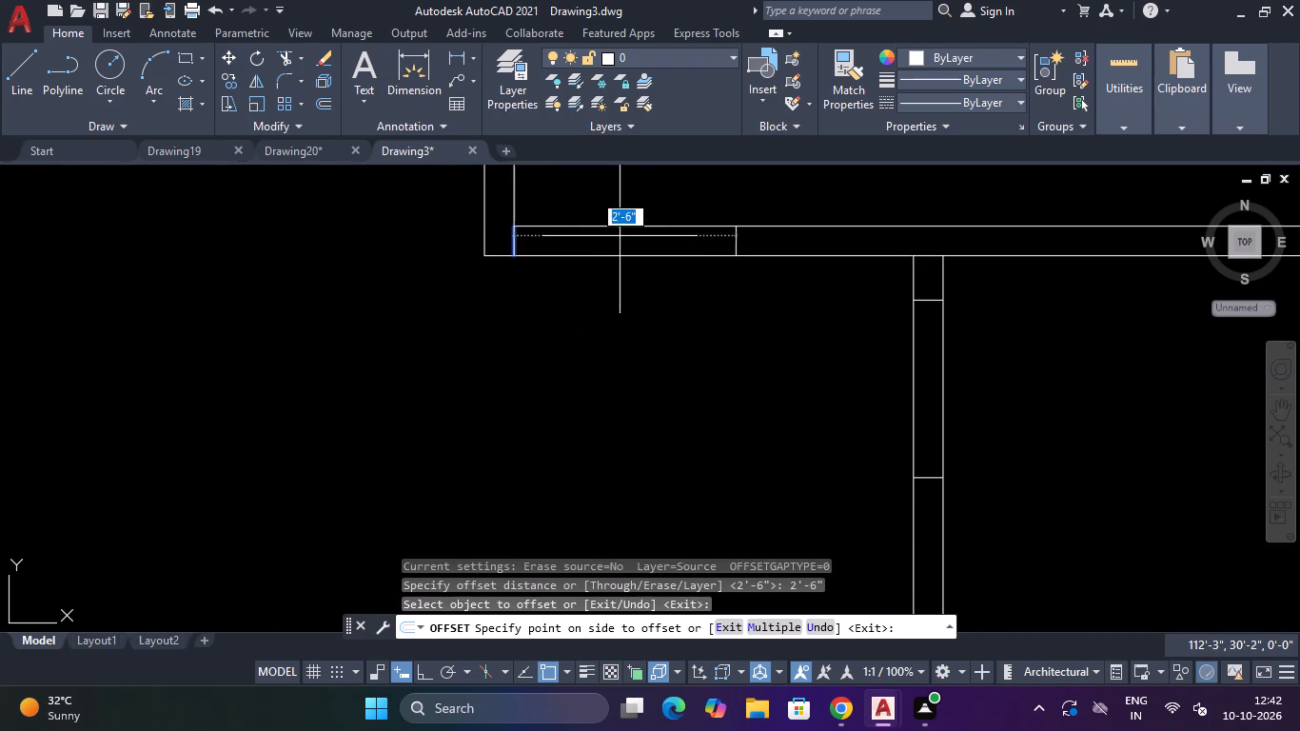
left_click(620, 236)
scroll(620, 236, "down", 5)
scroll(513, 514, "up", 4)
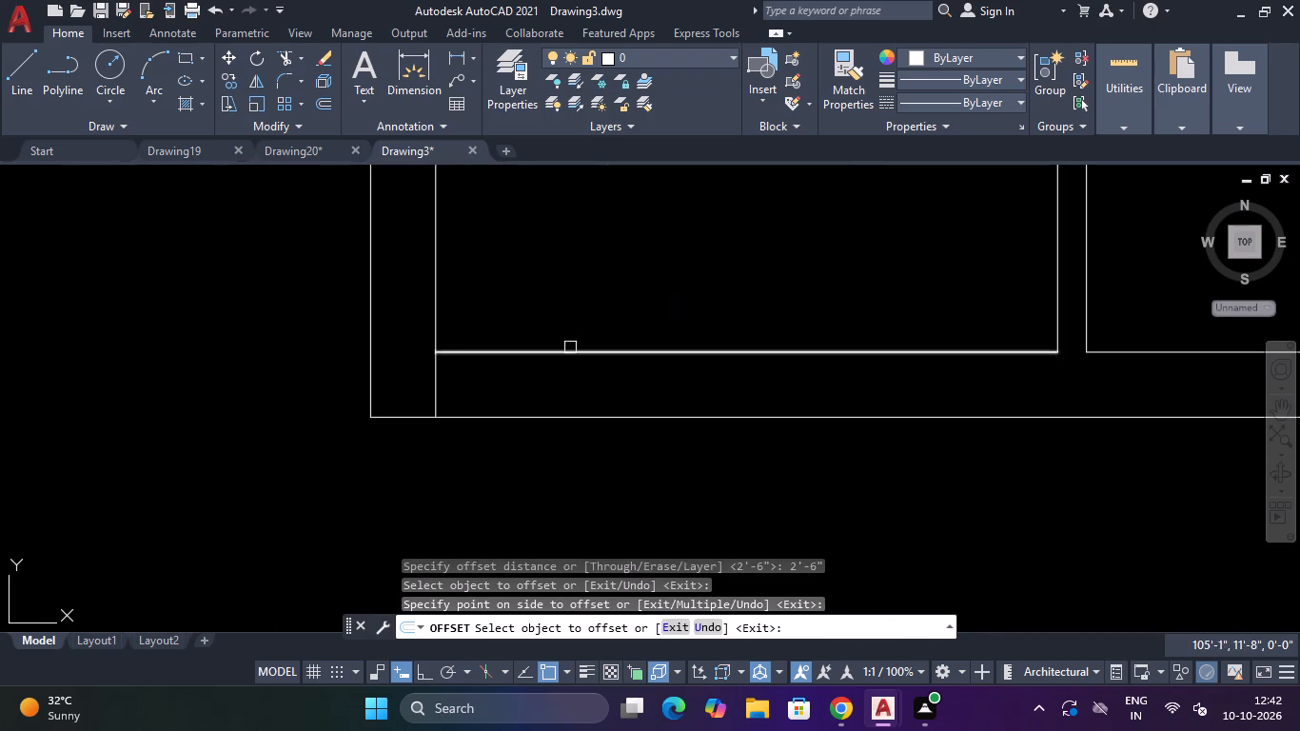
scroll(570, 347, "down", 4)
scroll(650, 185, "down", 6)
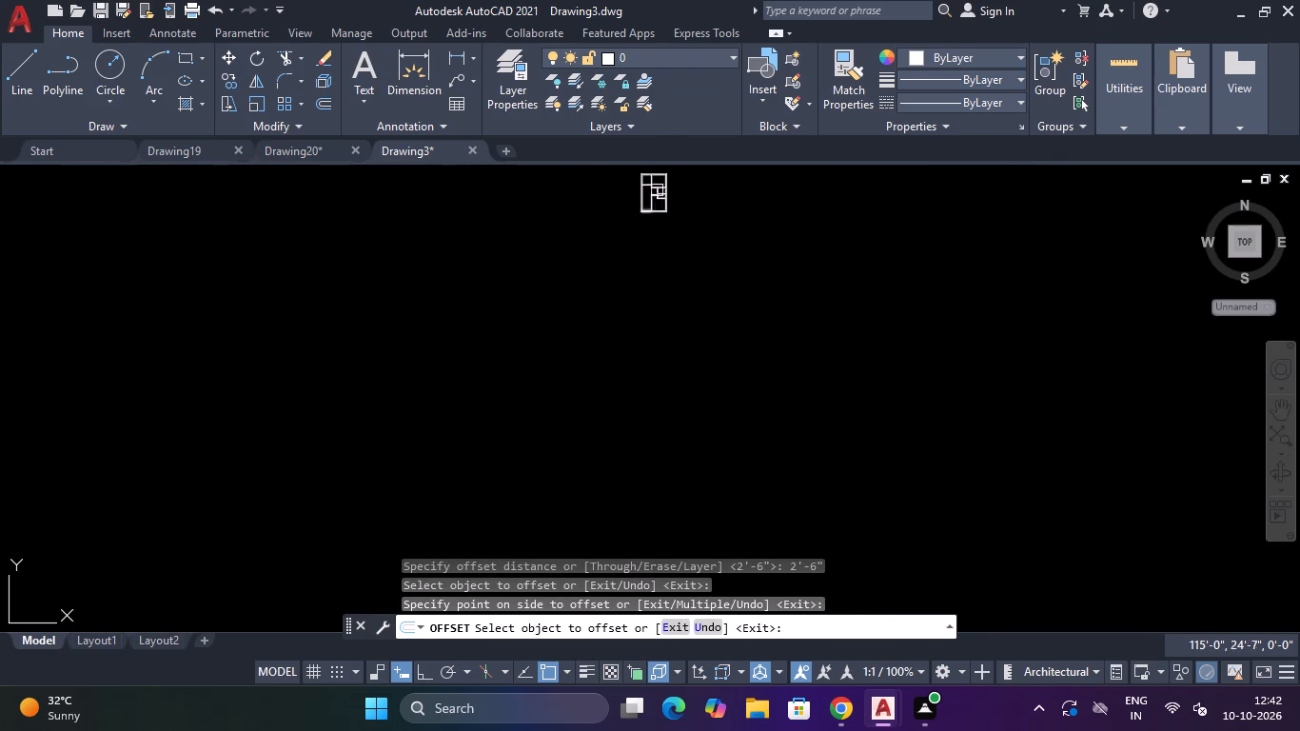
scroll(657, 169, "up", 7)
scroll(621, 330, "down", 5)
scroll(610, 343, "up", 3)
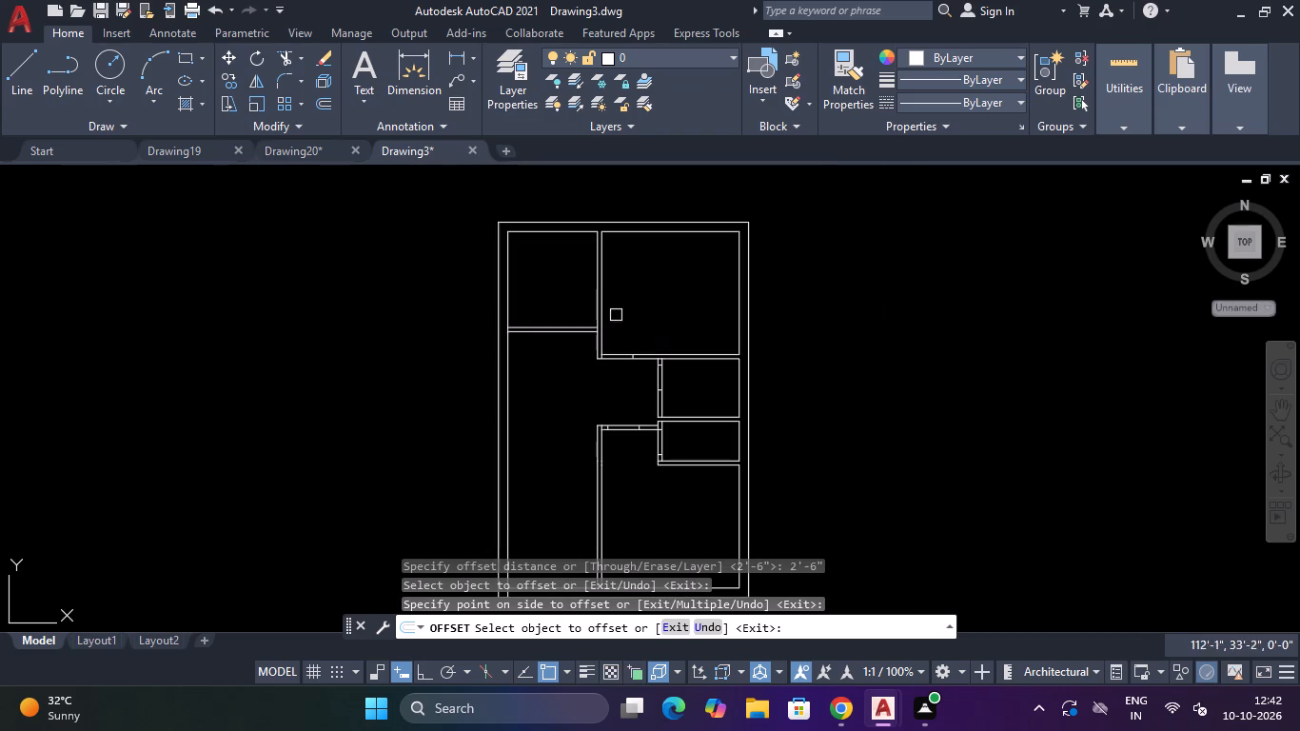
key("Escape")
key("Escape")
Offset the short line at the upper vertical partition's right face 6" to the right, inside the upper-right room's bottom wall.
scroll(617, 342, "up", 3)
type("O")
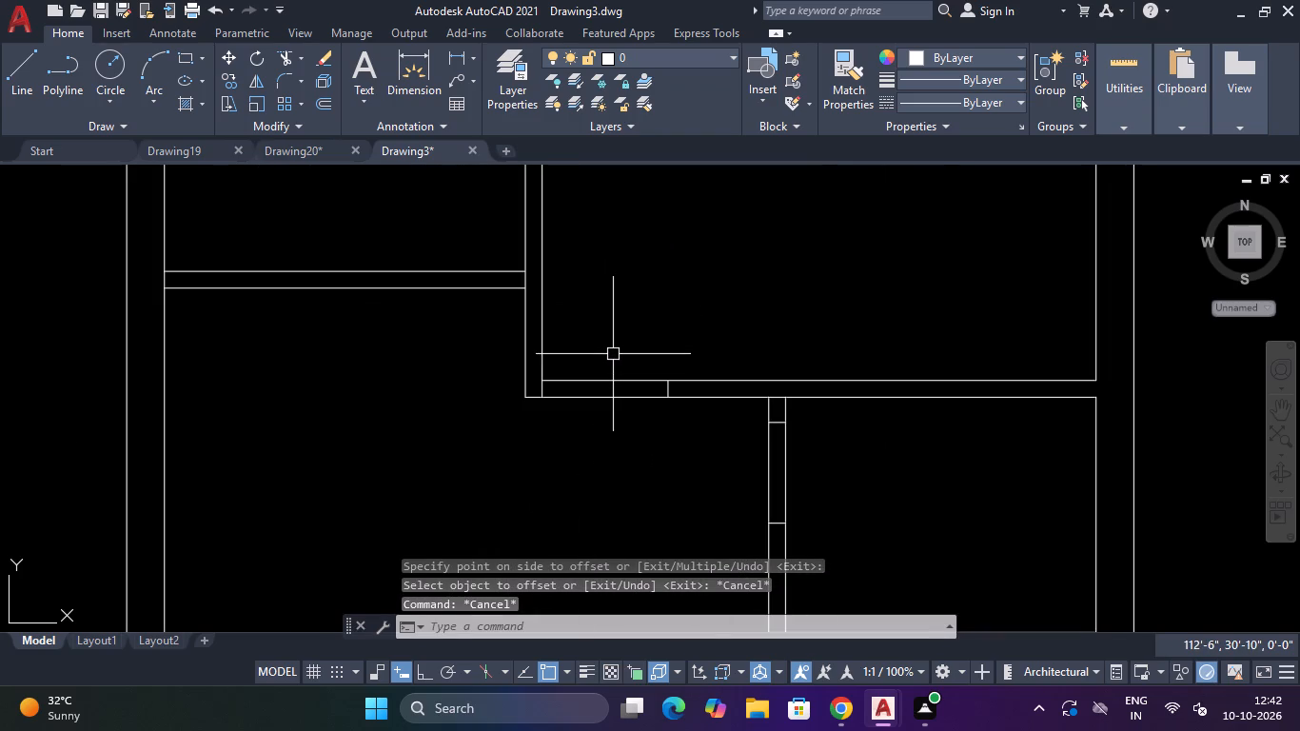
key("space")
type("6\"")
key("Return")
scroll(581, 372, "up", 3)
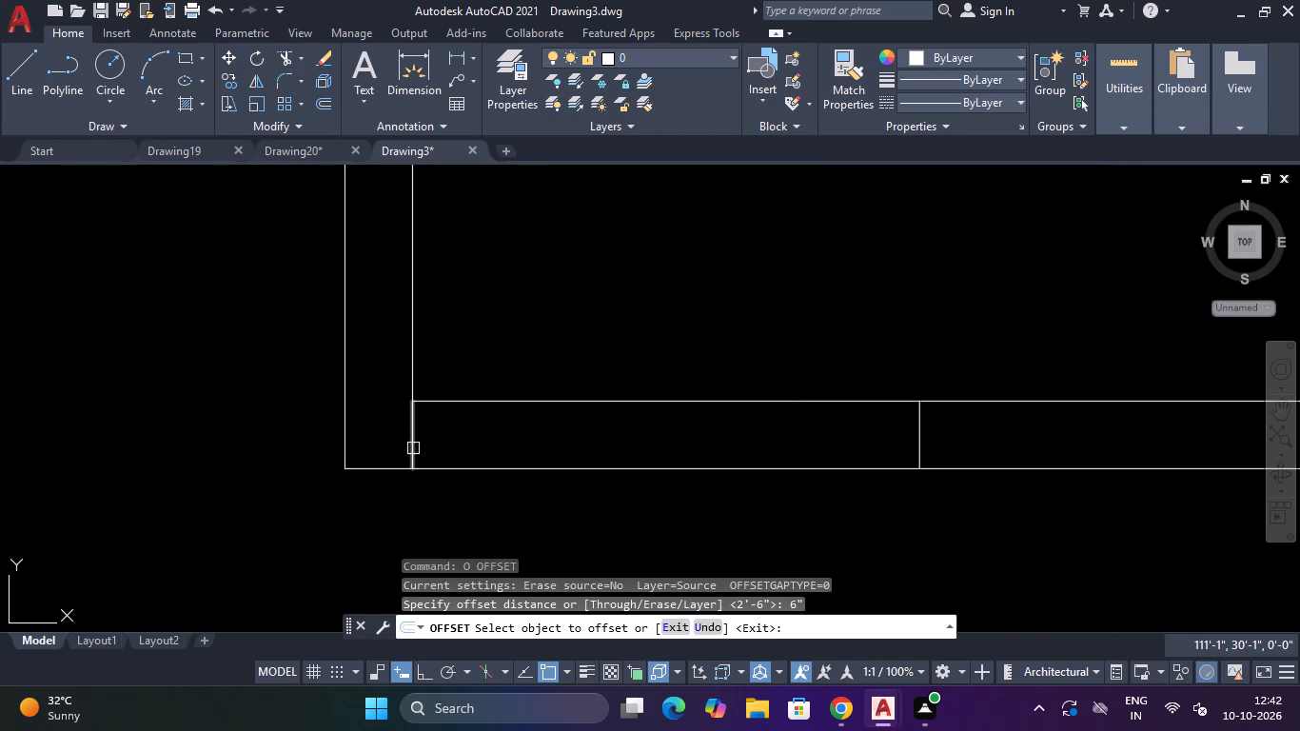
left_click_drag(413, 448, 434, 444)
left_click(476, 440)
key("Escape")
Offset the 6" jamb line 2'6" to the right to mark the opening in the upper-right room's bottom wall.
type("O")
key("space")
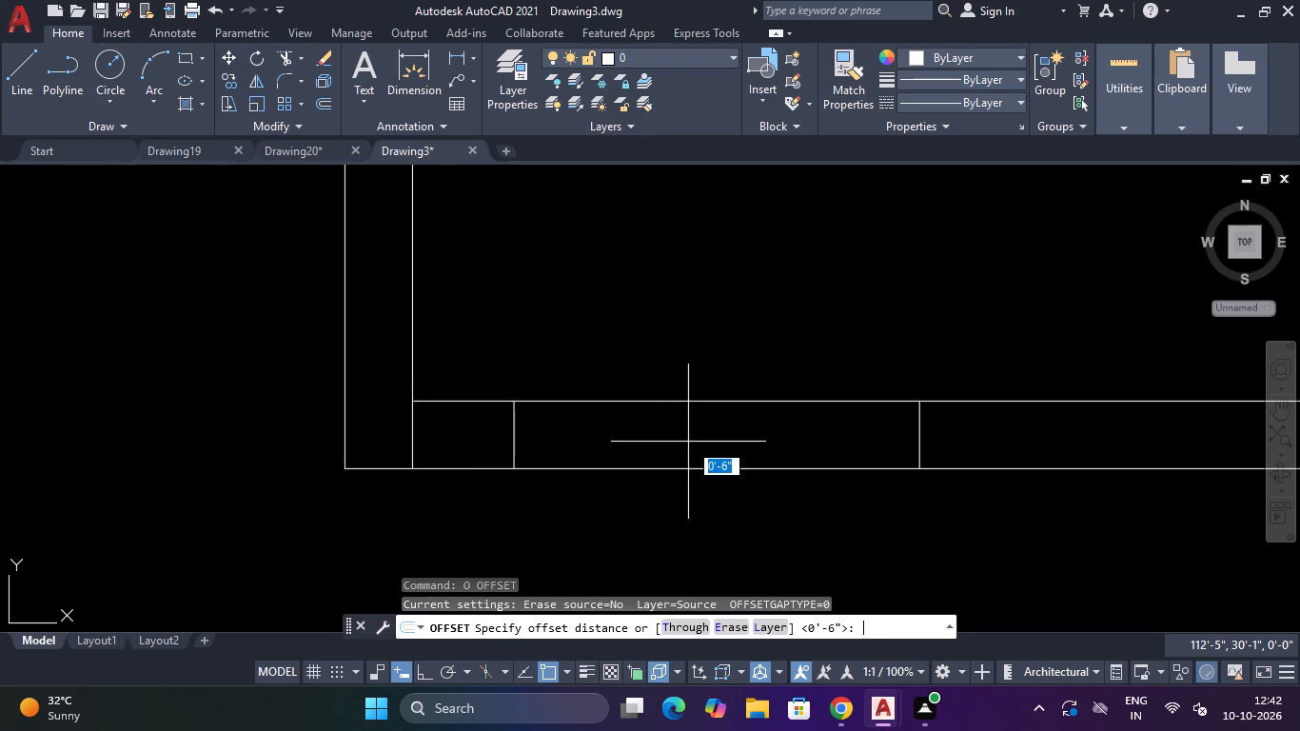
key("6")
key("BackSpace")
type("2'6\"")
key("Return")
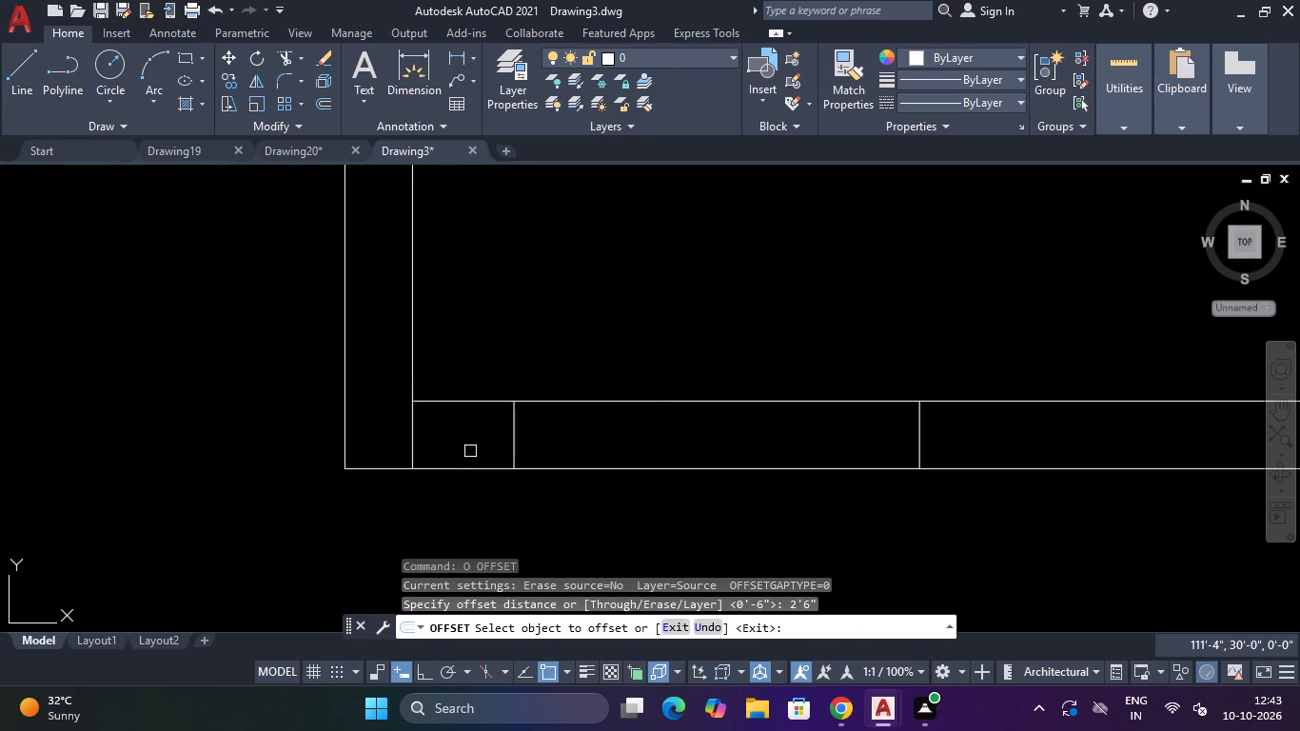
left_click(513, 438)
left_click(704, 437)
key("Escape")
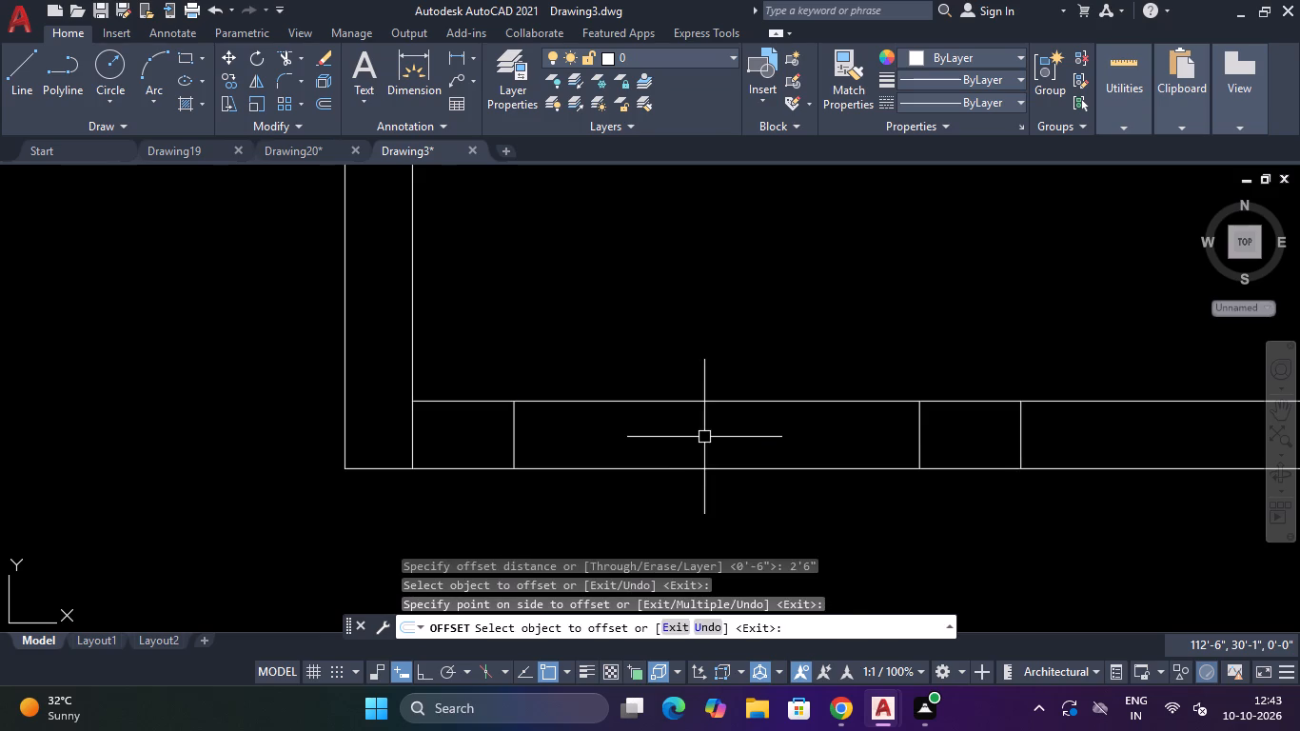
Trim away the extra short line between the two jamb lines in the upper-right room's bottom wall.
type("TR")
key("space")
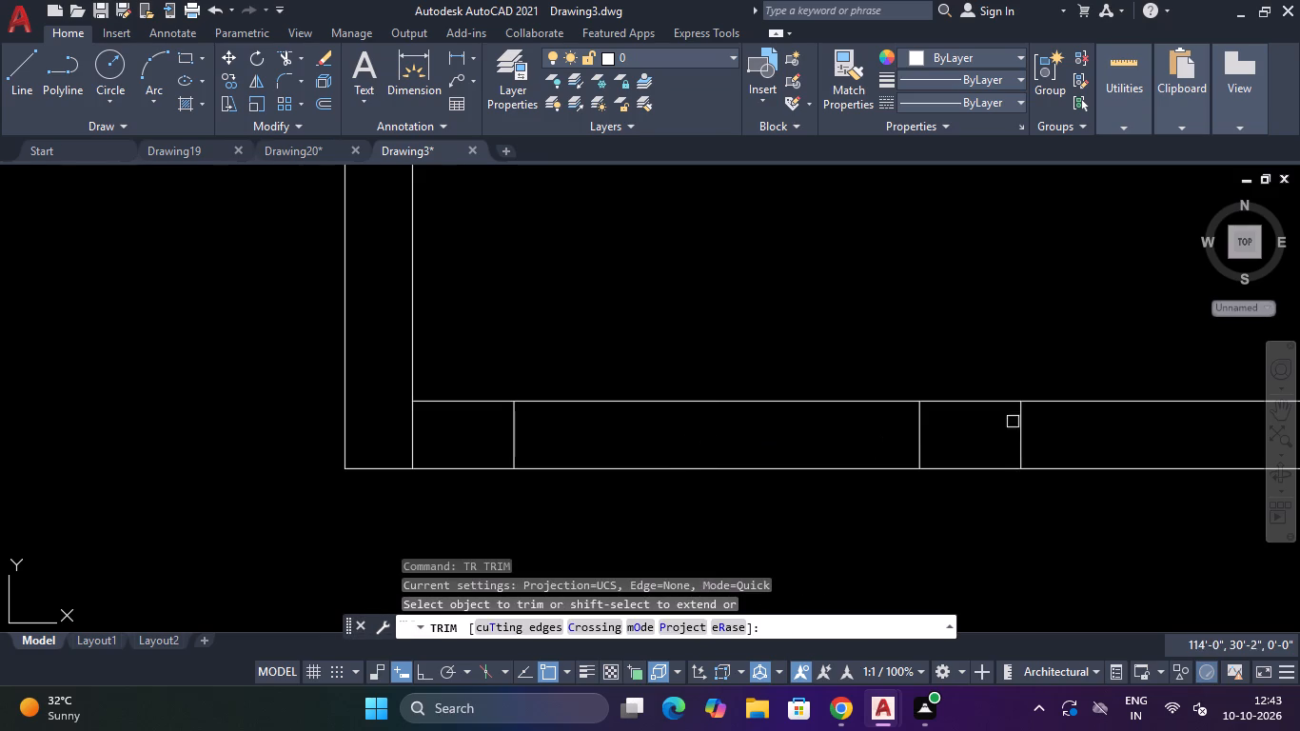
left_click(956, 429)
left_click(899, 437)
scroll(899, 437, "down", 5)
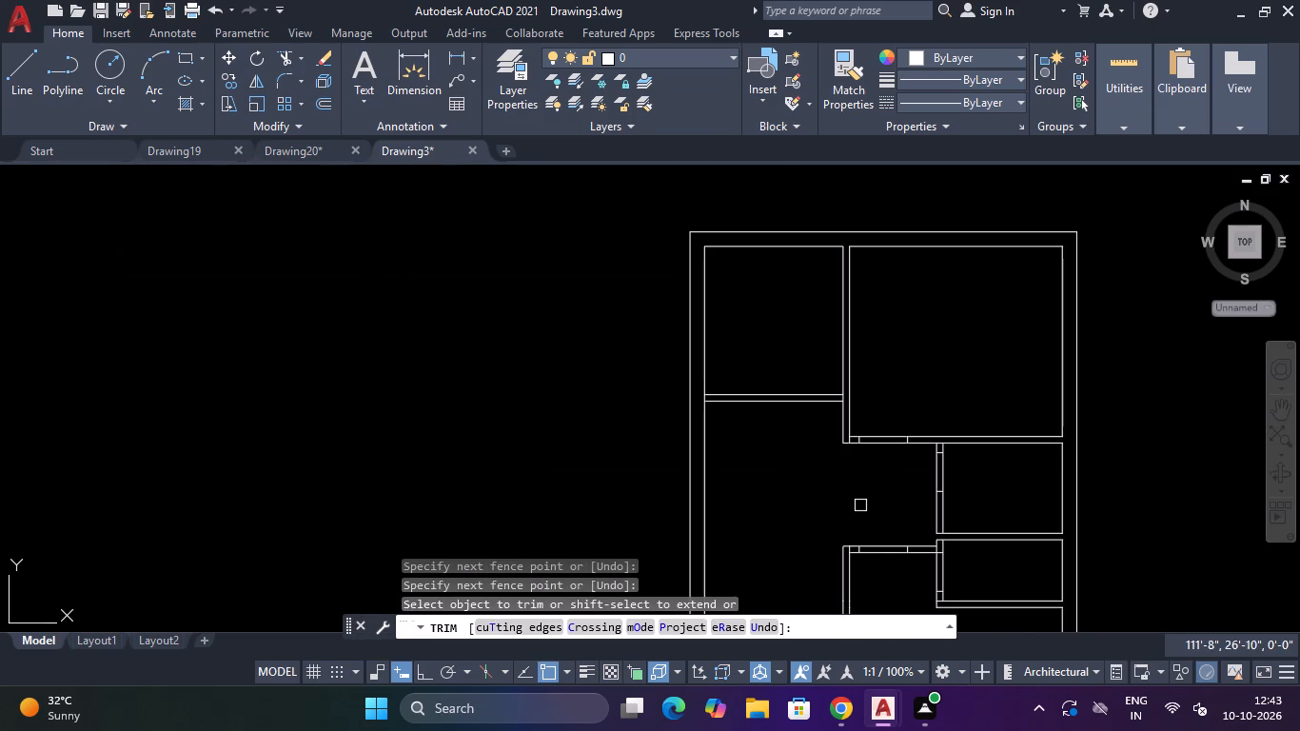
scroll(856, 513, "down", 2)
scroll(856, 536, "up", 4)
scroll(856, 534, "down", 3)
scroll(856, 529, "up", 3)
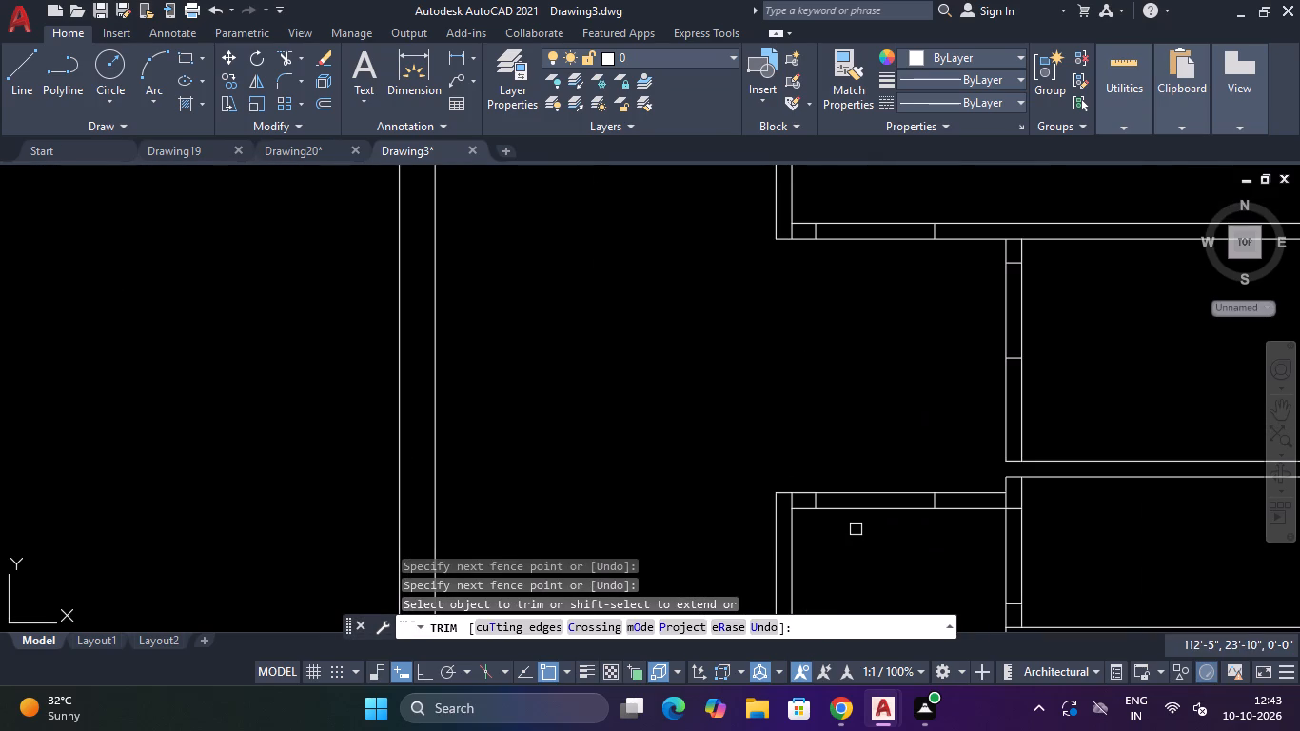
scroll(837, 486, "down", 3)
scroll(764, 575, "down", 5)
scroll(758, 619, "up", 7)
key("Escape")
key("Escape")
Offset the short line at the bottom outer wall's left inner corner 6" to the right, inside the wall.
type("O")
key("space")
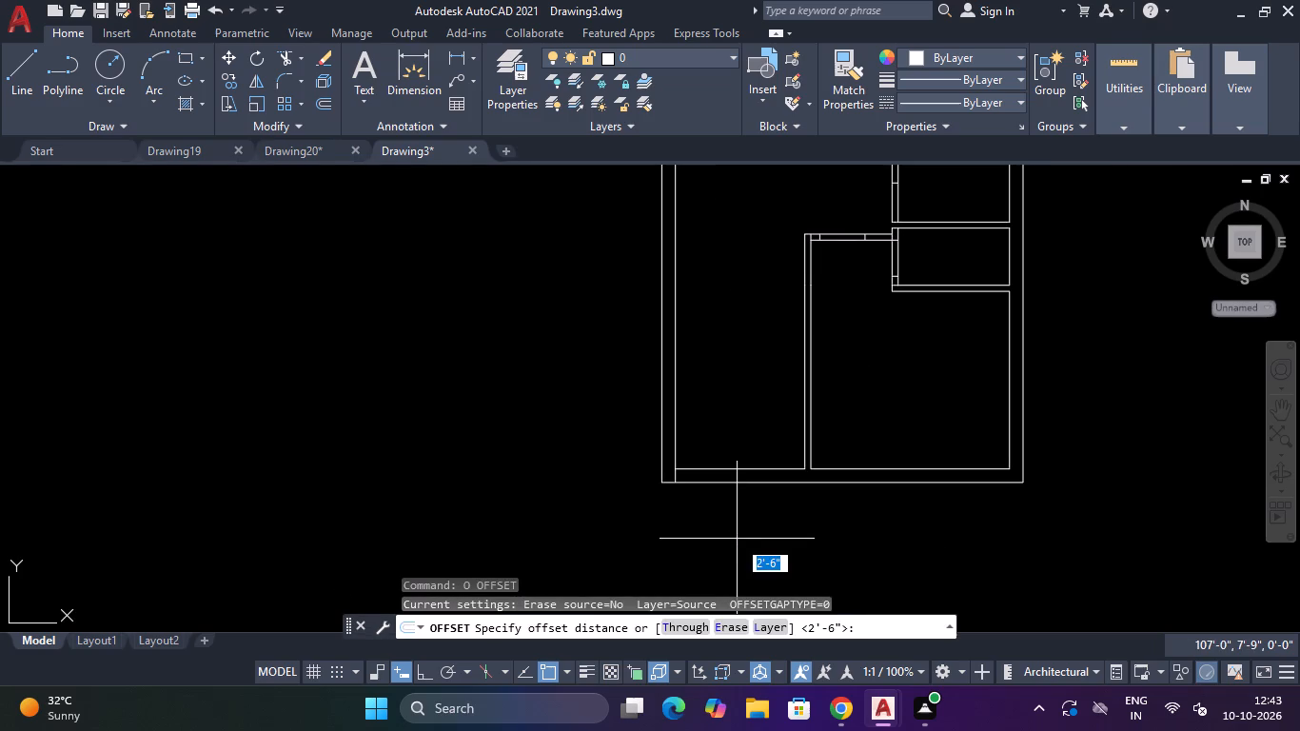
type("6\"")
key("Return")
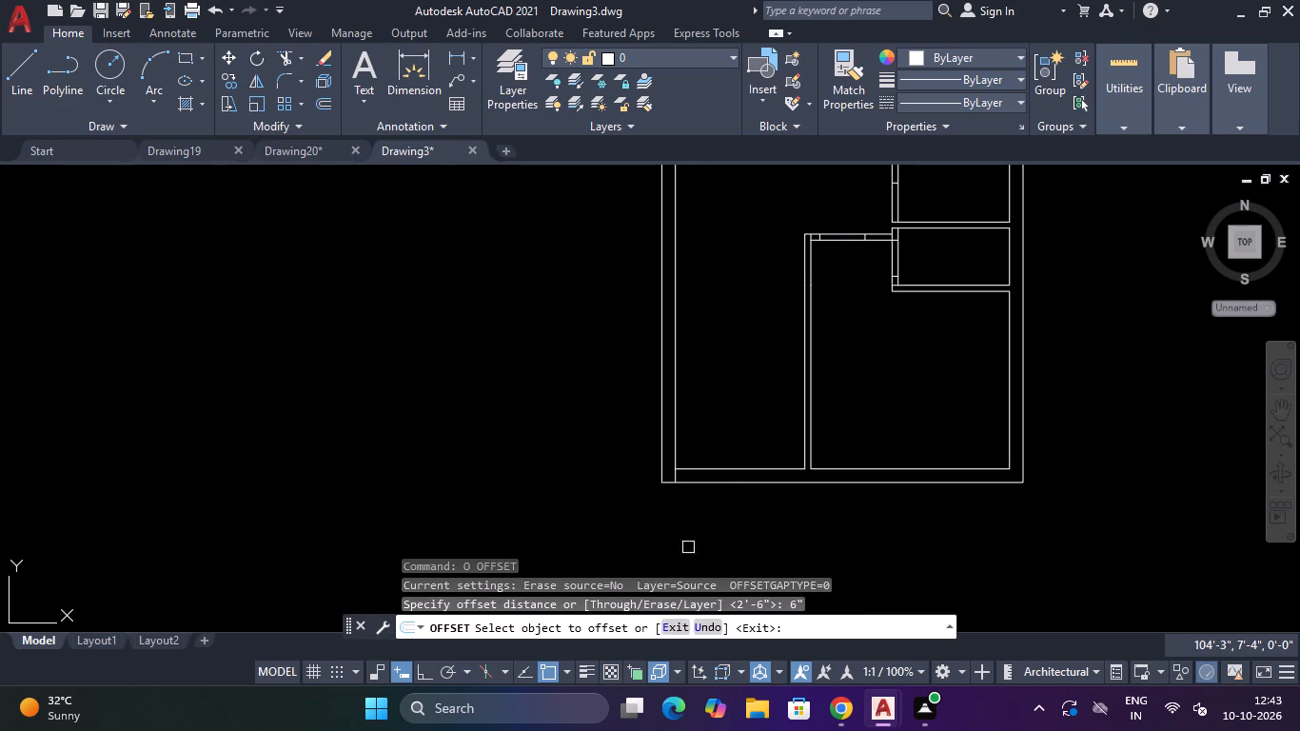
scroll(671, 496, "up", 3)
left_click(678, 412)
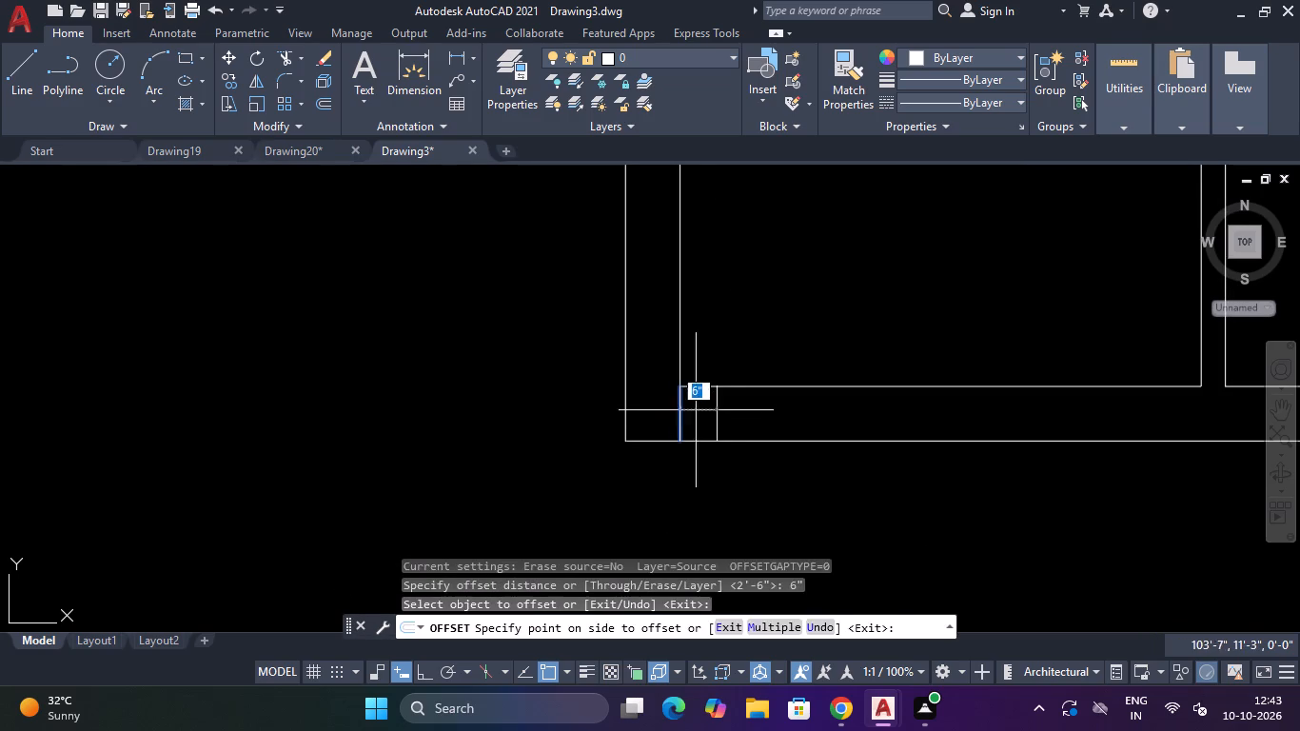
left_click(732, 409)
key("Escape")
key("Escape")
Offset the 6" jamb line in the bottom outer wall 3' to the right to mark the entrance opening.
type("O")
key("space")
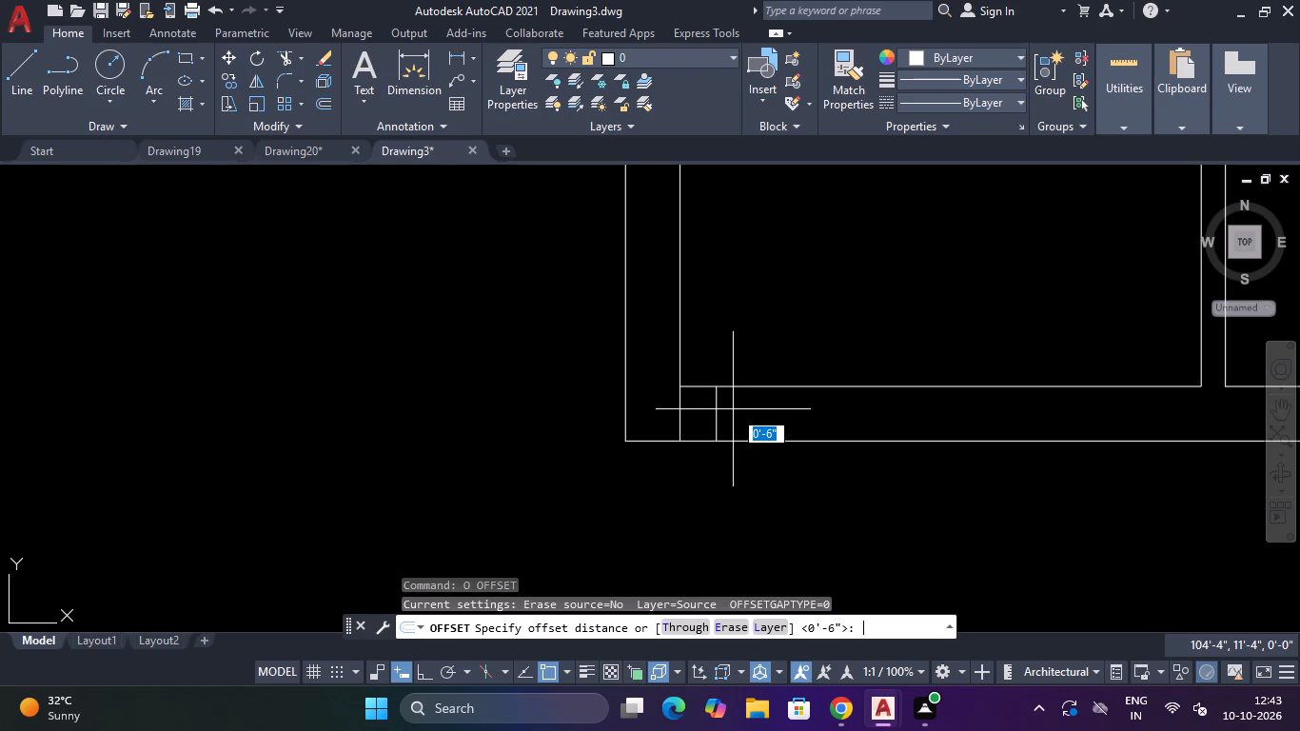
key("2")
type("'6\"")
key("Return")
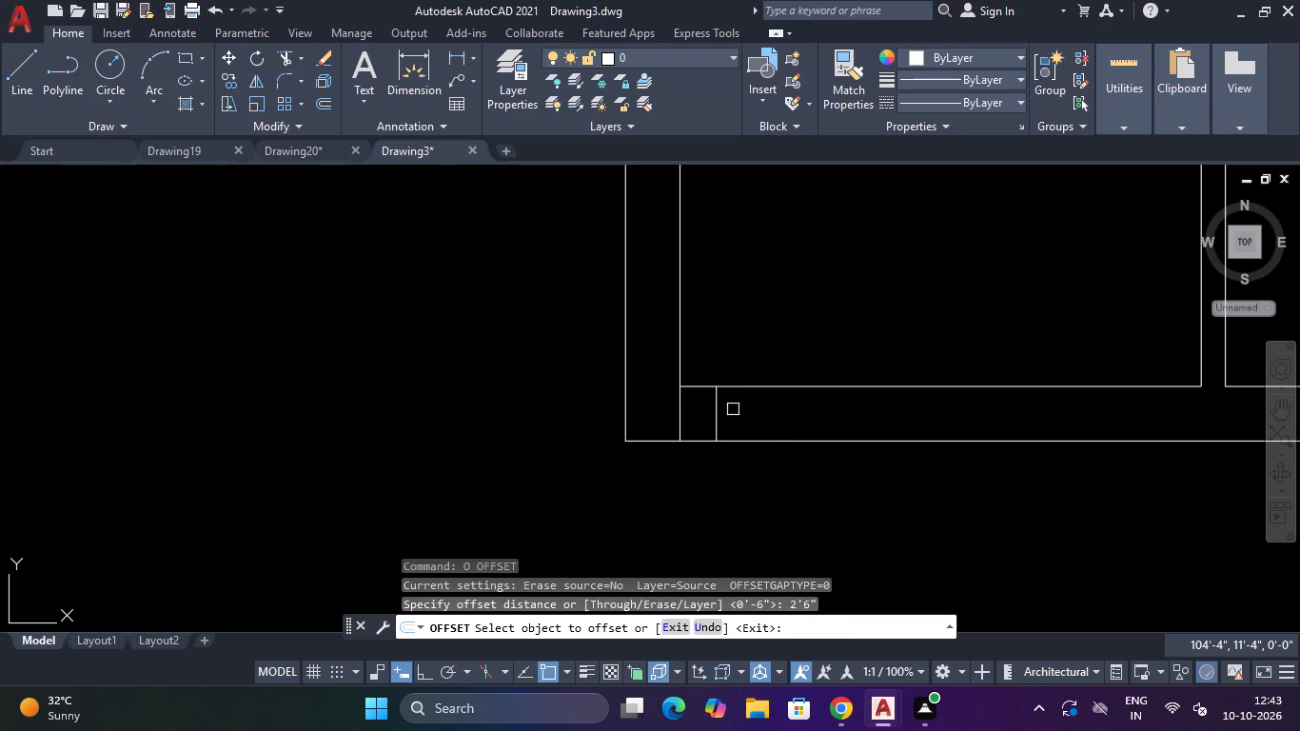
left_click(717, 416)
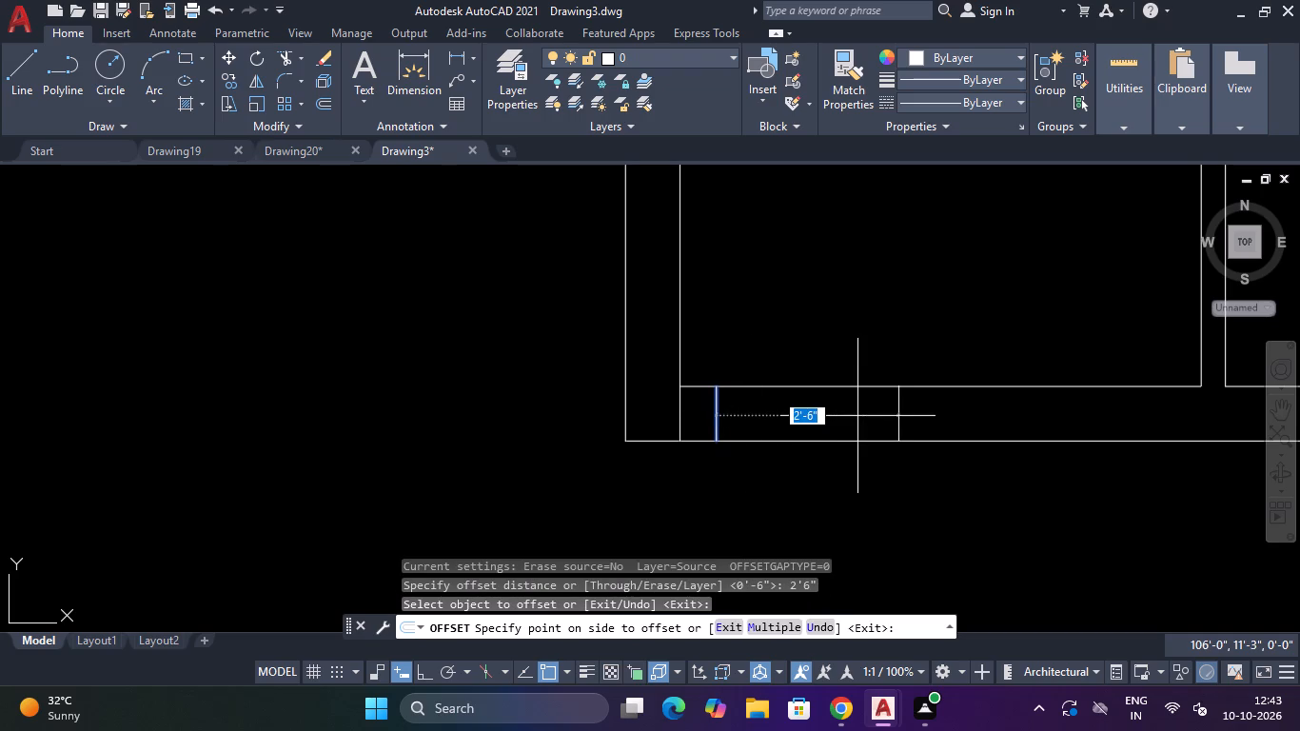
key("BackSpace")
type("3'")
key("Return")
key("Escape")
Trim the wall lines across the opening in the upper-right room's bottom wall, plus the leftover line at that wall's left corner.
scroll(857, 416, "down", 4)
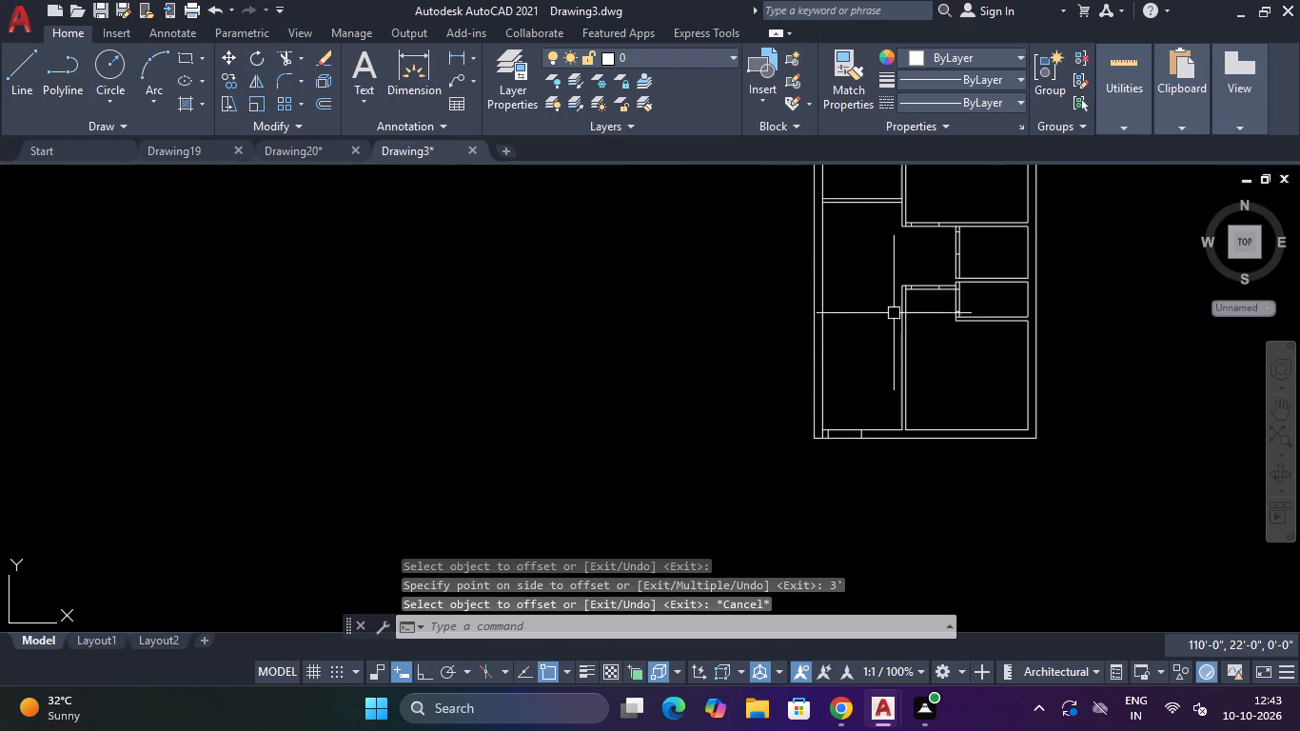
scroll(915, 195, "up", 3)
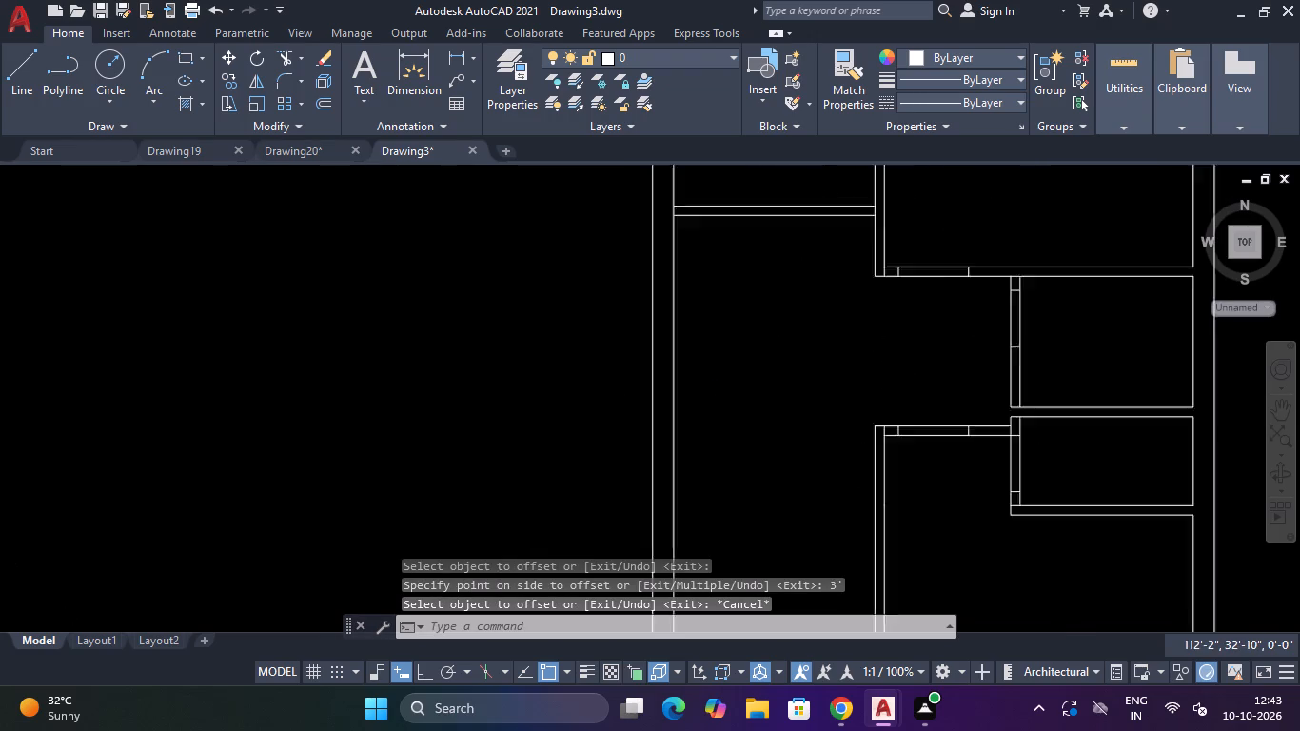
type("TR")
key("space")
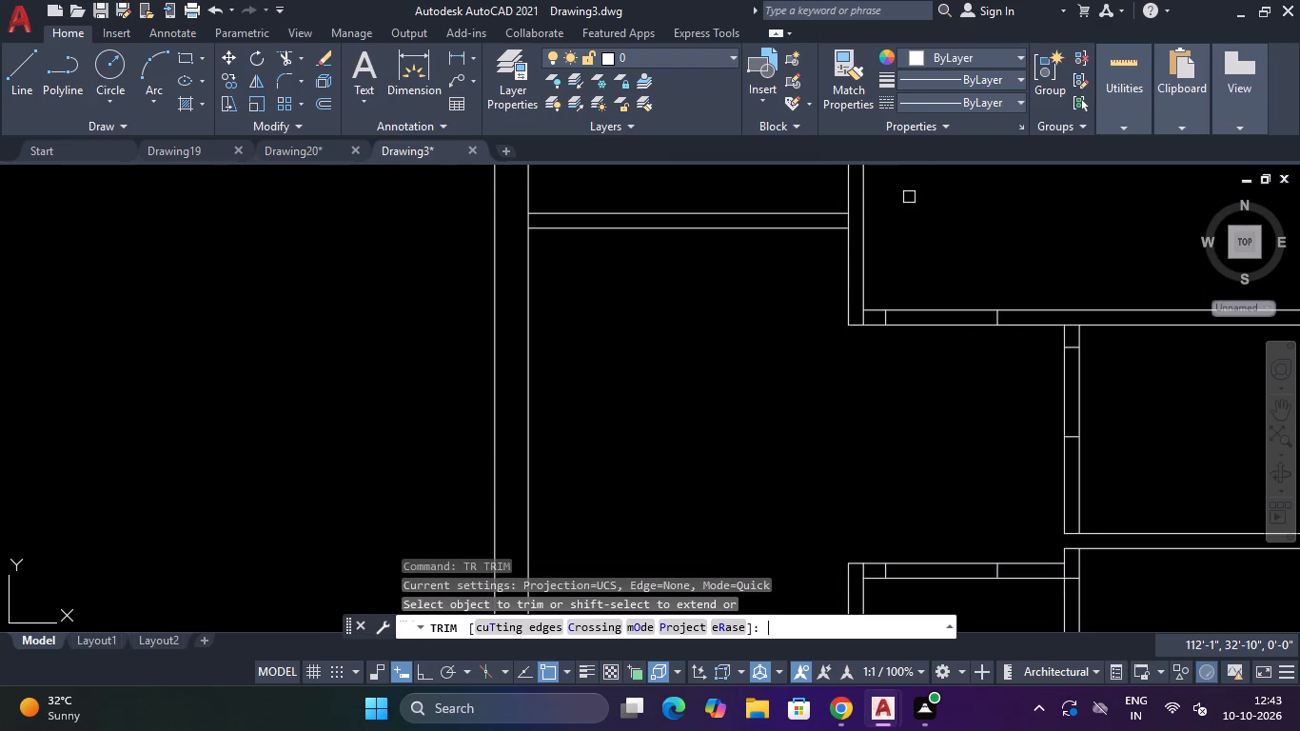
left_click(916, 273)
left_click(926, 342)
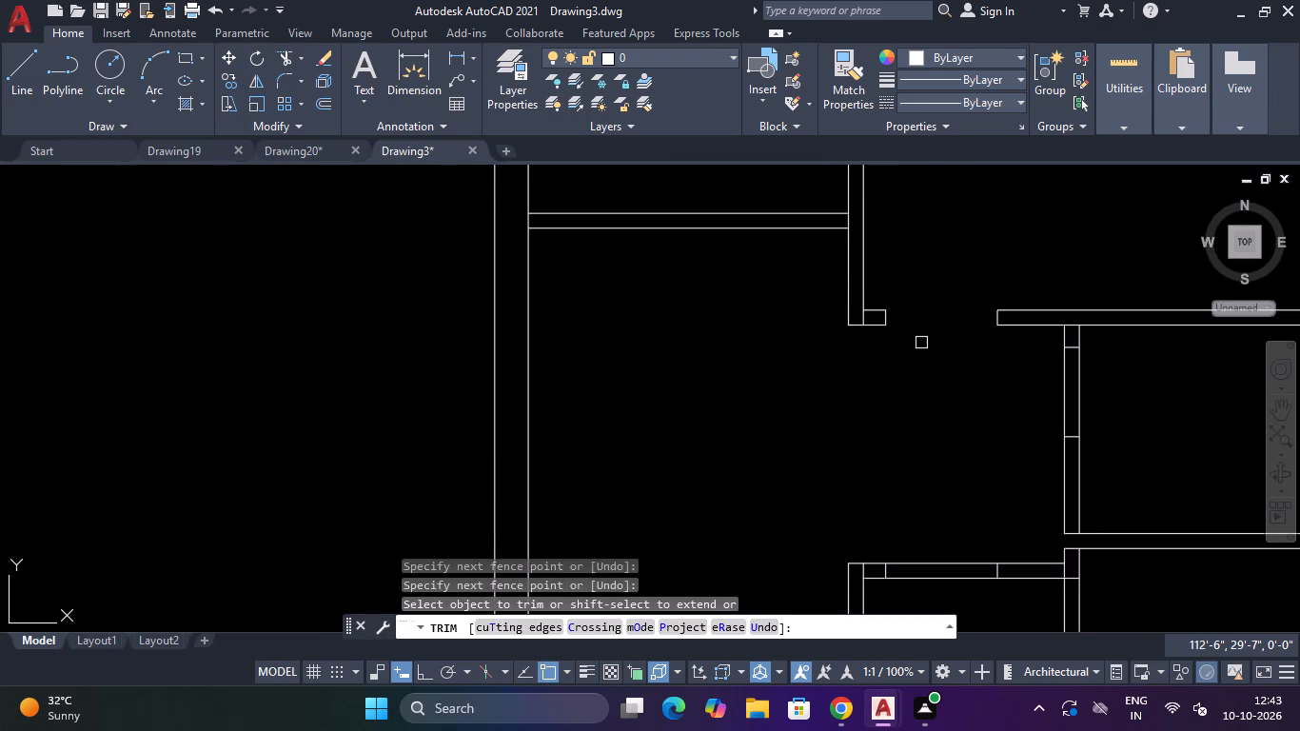
scroll(852, 330, "up", 4)
left_click(936, 231)
left_click(903, 230)
scroll(920, 228, "down", 3)
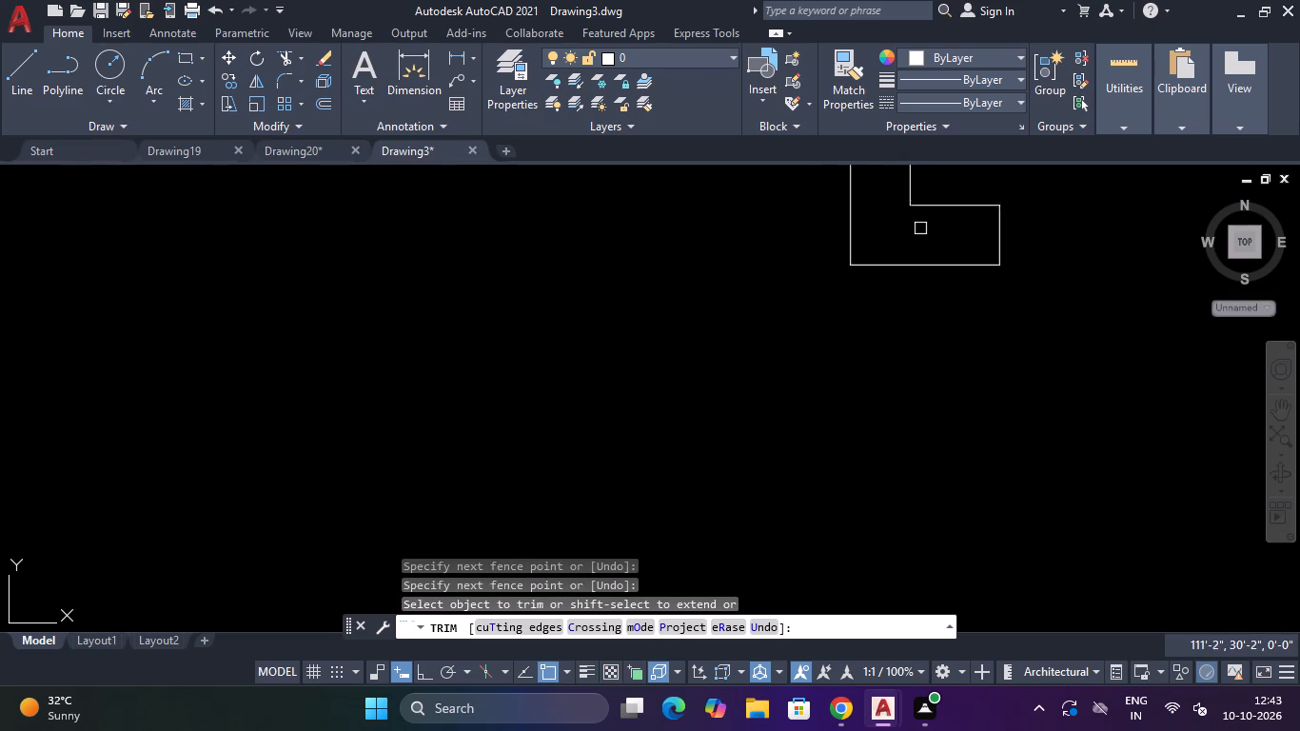
Trim the wall lines across the openings in the left walls of the two small rooms on the plan's right side.
scroll(966, 278, "down", 3)
left_click(1026, 315)
left_click(1118, 313)
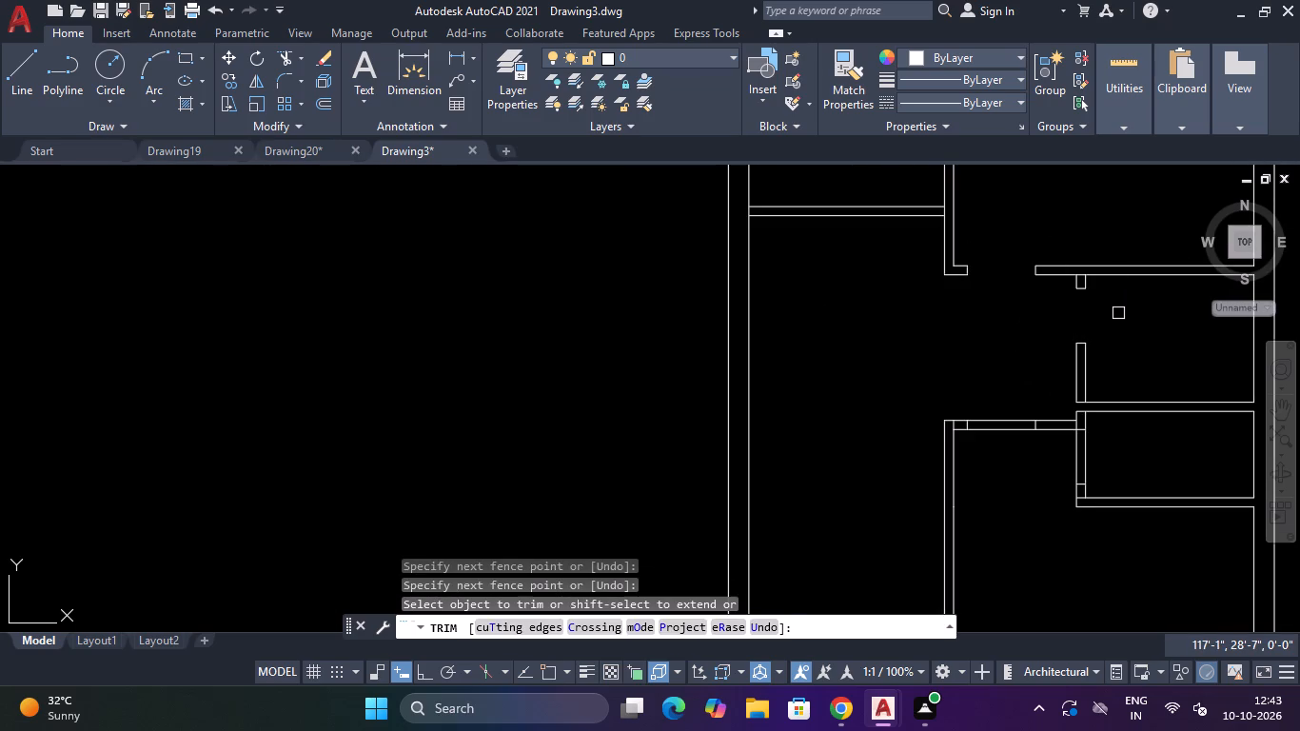
scroll(1118, 312, "down", 4)
scroll(1094, 357, "up", 4)
left_click(1128, 223)
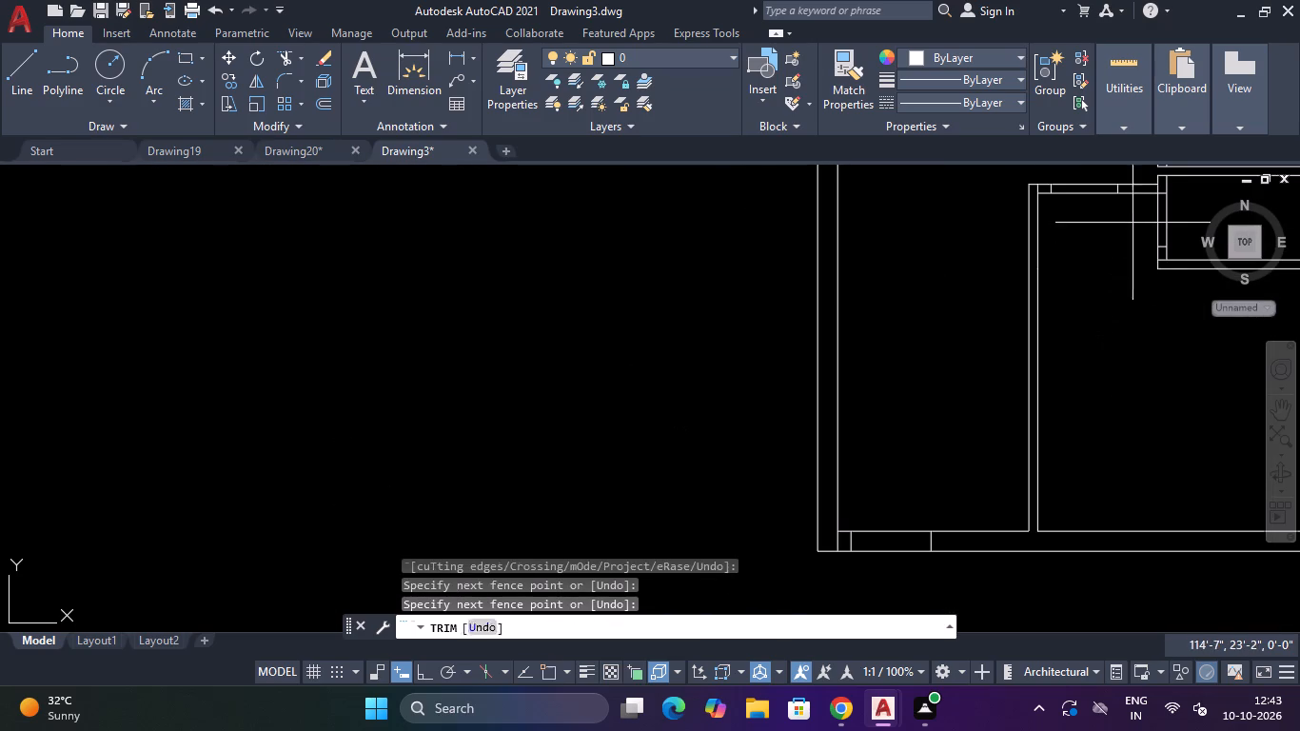
left_click(1172, 214)
Trim the wall lines across the opening in the lower-right room's top wall and the leftover line at its left corner.
scroll(1113, 177, "up", 4)
left_click_drag(1008, 191, 1006, 200)
left_click(977, 393)
left_click(630, 251)
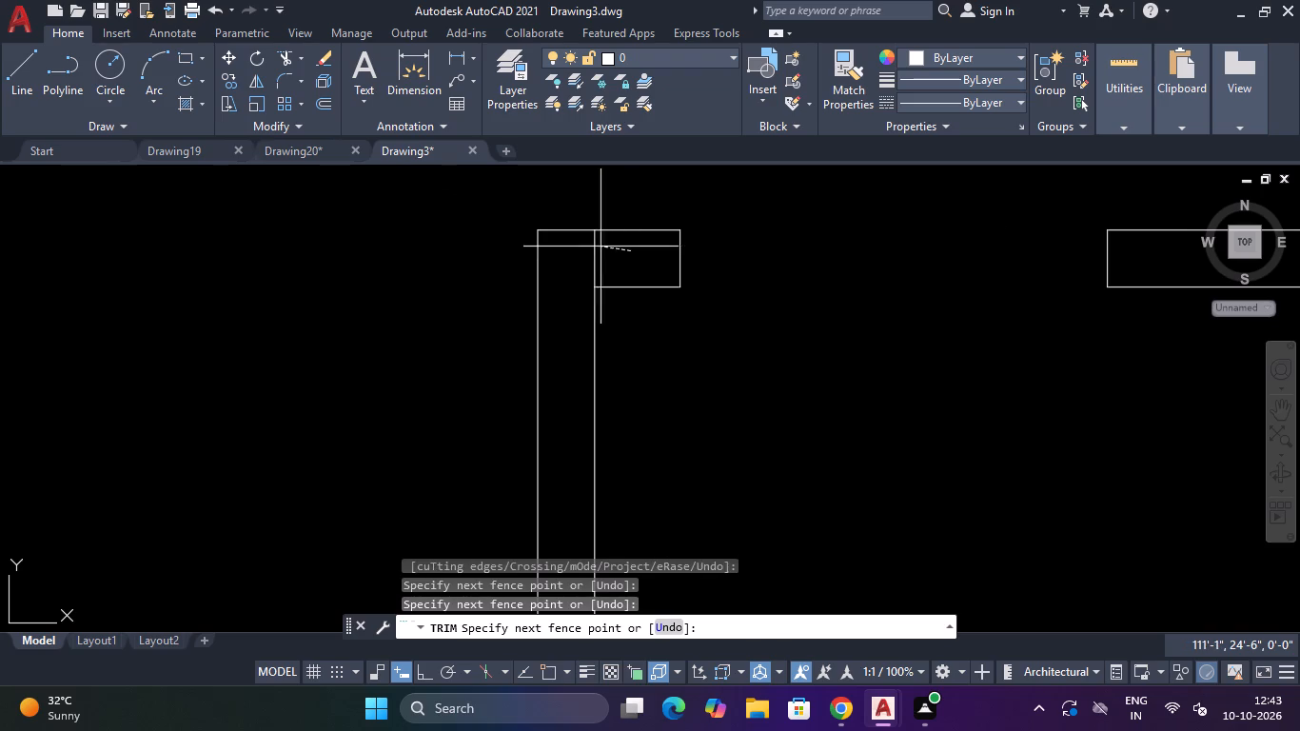
left_click(586, 251)
Trim the leftover lines at the lower small room's left wall, at the partition junction and at the bottom corner.
scroll(600, 262, "down", 3)
scroll(739, 306, "down", 2)
scroll(752, 285, "up", 2)
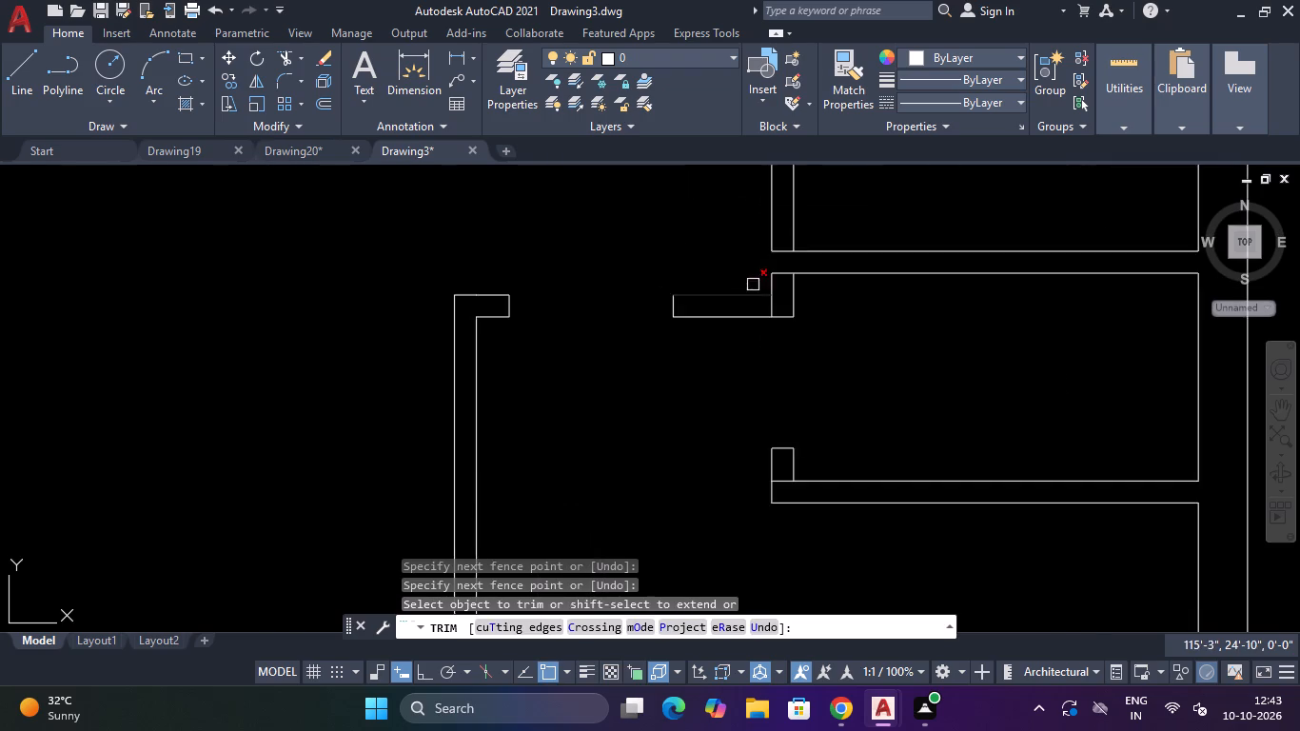
scroll(753, 285, "up", 5)
left_click(843, 315)
left_click(788, 318)
scroll(789, 318, "down", 5)
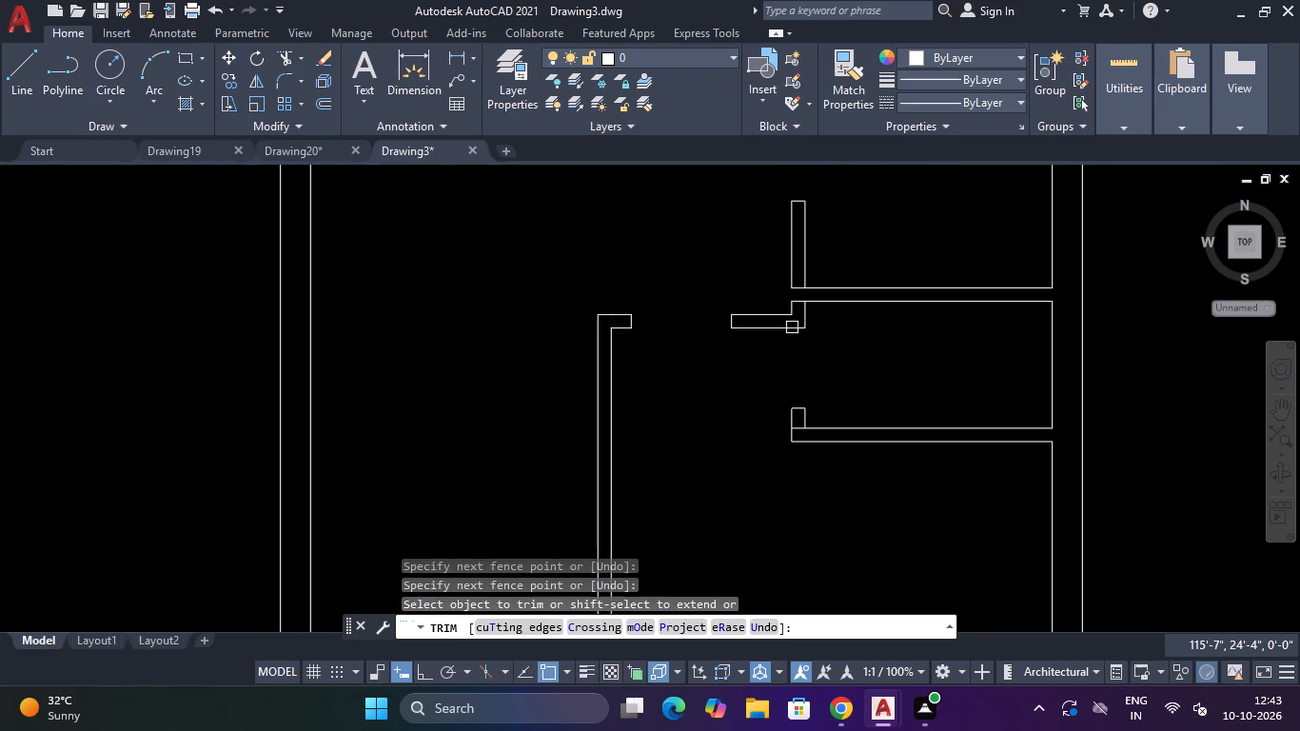
scroll(799, 436, "up", 4)
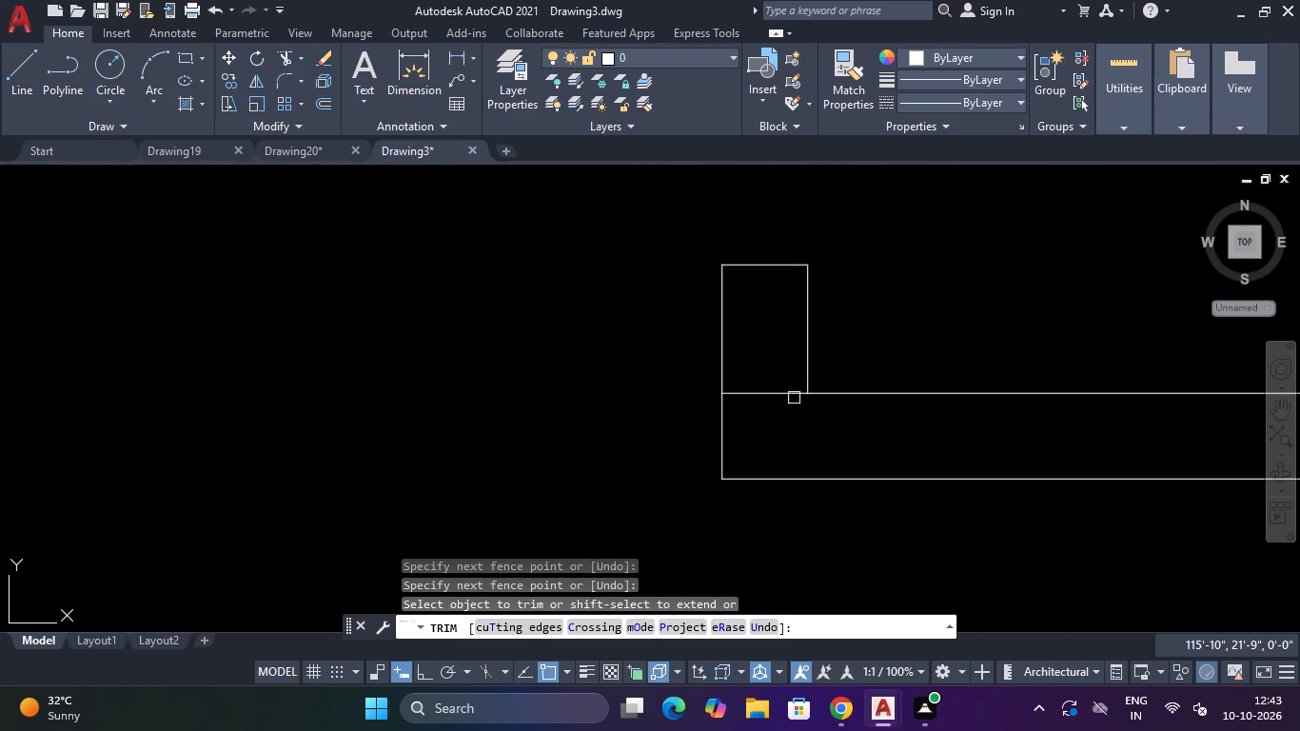
left_click(775, 353)
left_click(769, 428)
Trim the bottom outer wall lines across the entrance opening and the leftover short line at the wall's left inner corner.
scroll(779, 409, "down", 5)
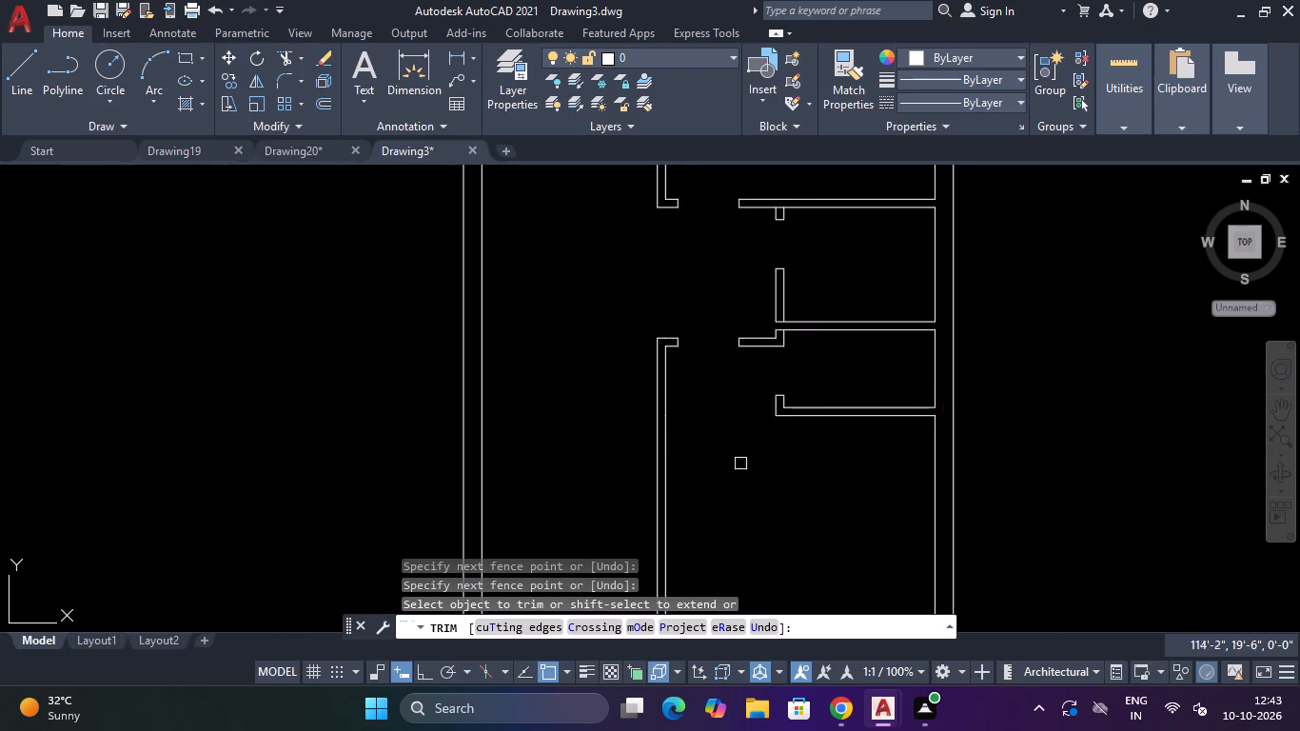
scroll(636, 408, "down", 4)
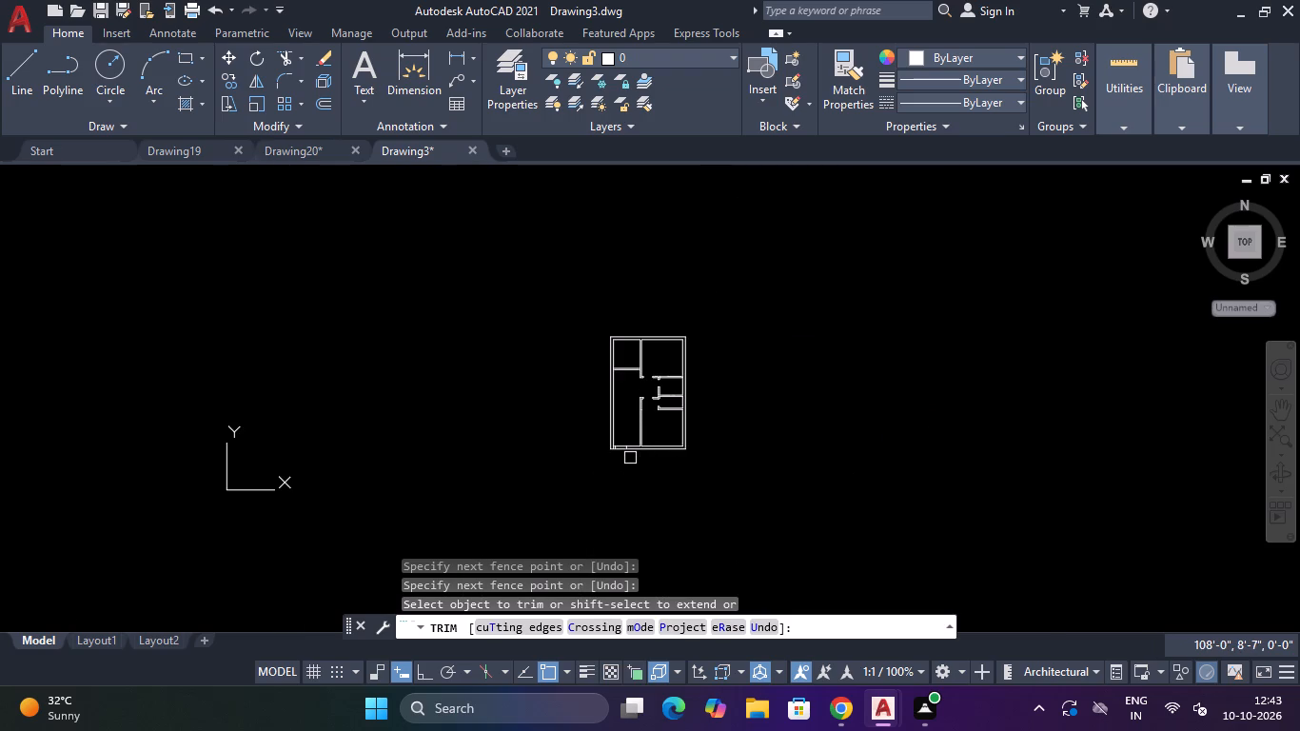
scroll(630, 441, "up", 1)
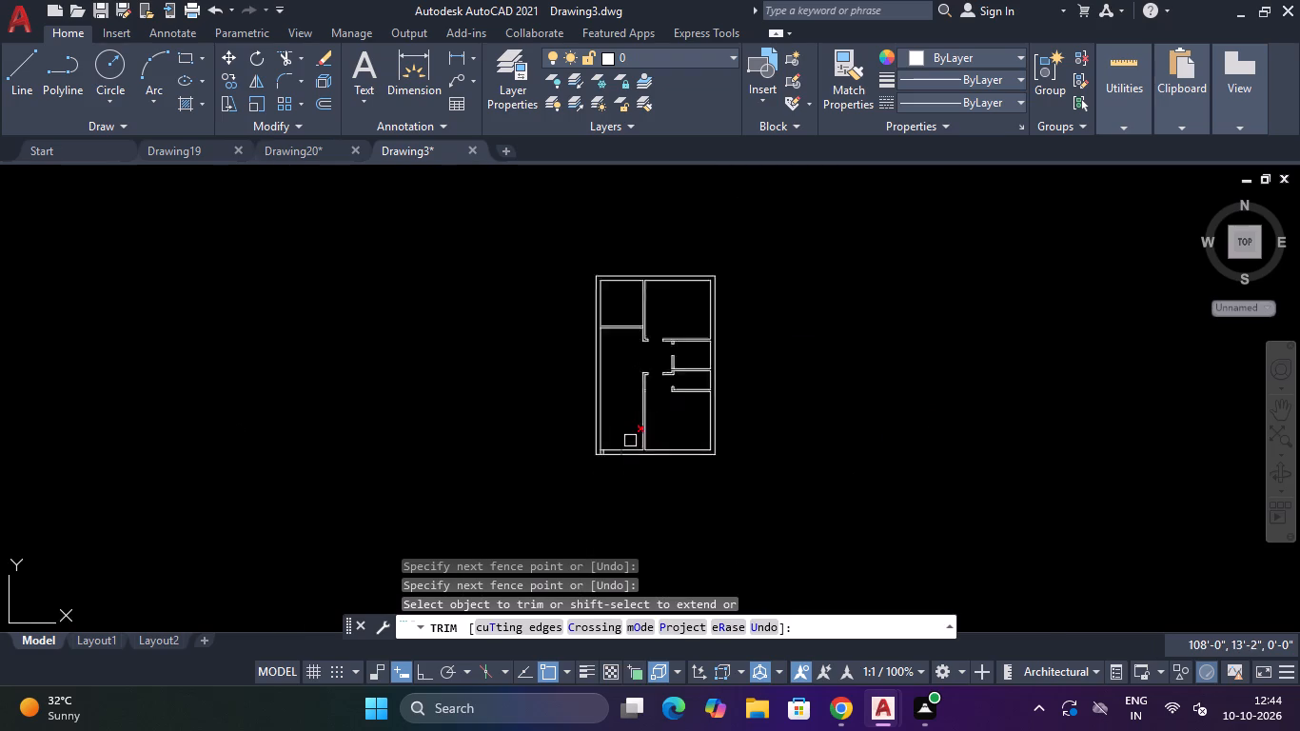
scroll(630, 441, "up", 4)
left_click(520, 444)
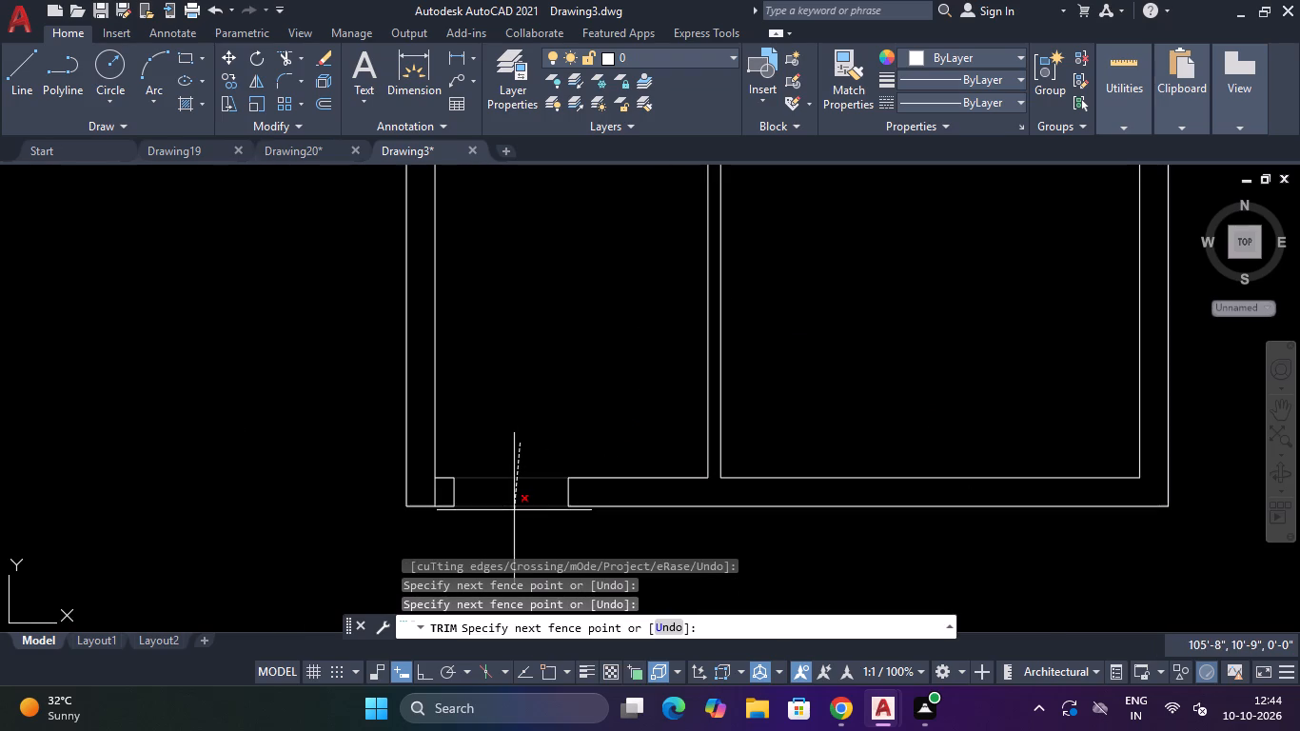
left_click(512, 514)
scroll(435, 490, "up", 4)
left_click(435, 490)
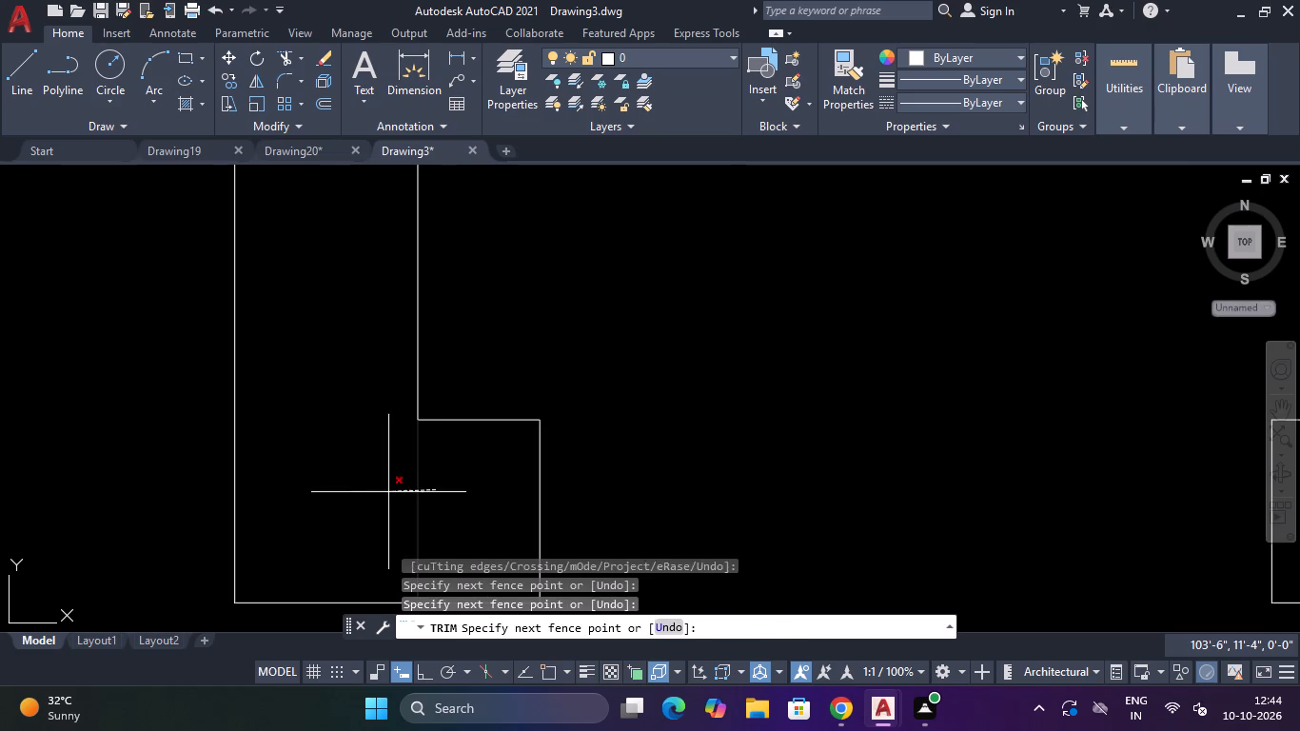
left_click(388, 493)
Trim the leftover line where the upper-left room's bottom partition meets the central vertical partition.
scroll(388, 493, "down", 3)
scroll(477, 488, "down", 2)
scroll(534, 405, "down", 4)
scroll(542, 328, "up", 4)
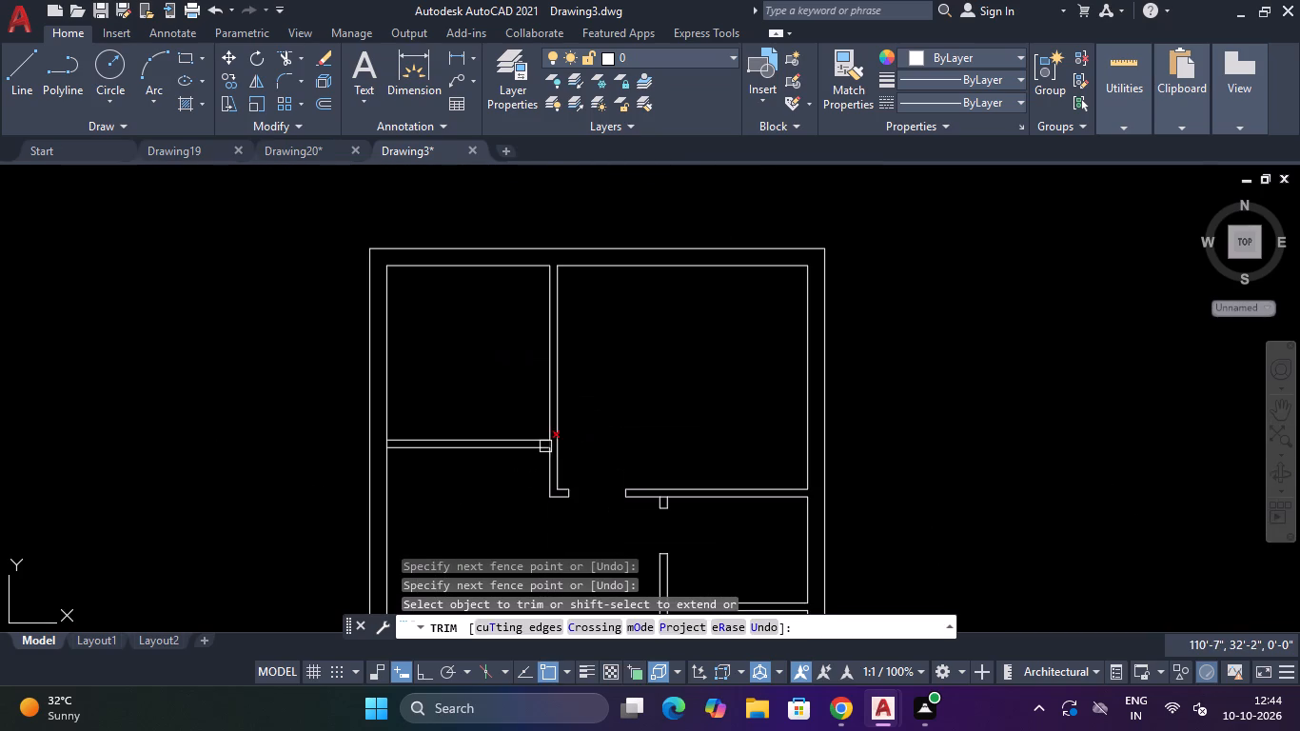
scroll(545, 446, "up", 4)
left_click(544, 442)
scroll(544, 442, "down", 3)
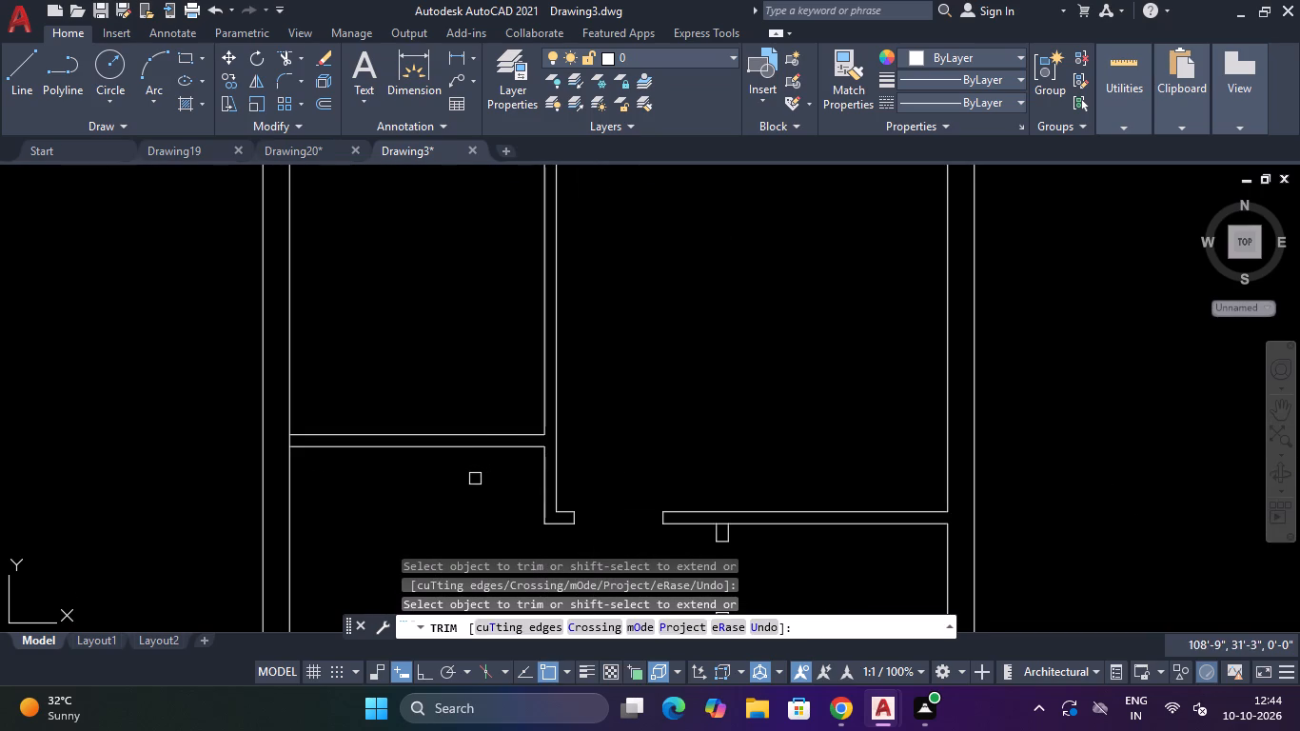
key("Escape")
key("Escape")
Offset the inner left, top and bottom wall lines of the upper-left room 2' into the room.
scroll(699, 425, "down", 5)
scroll(685, 466, "up", 3)
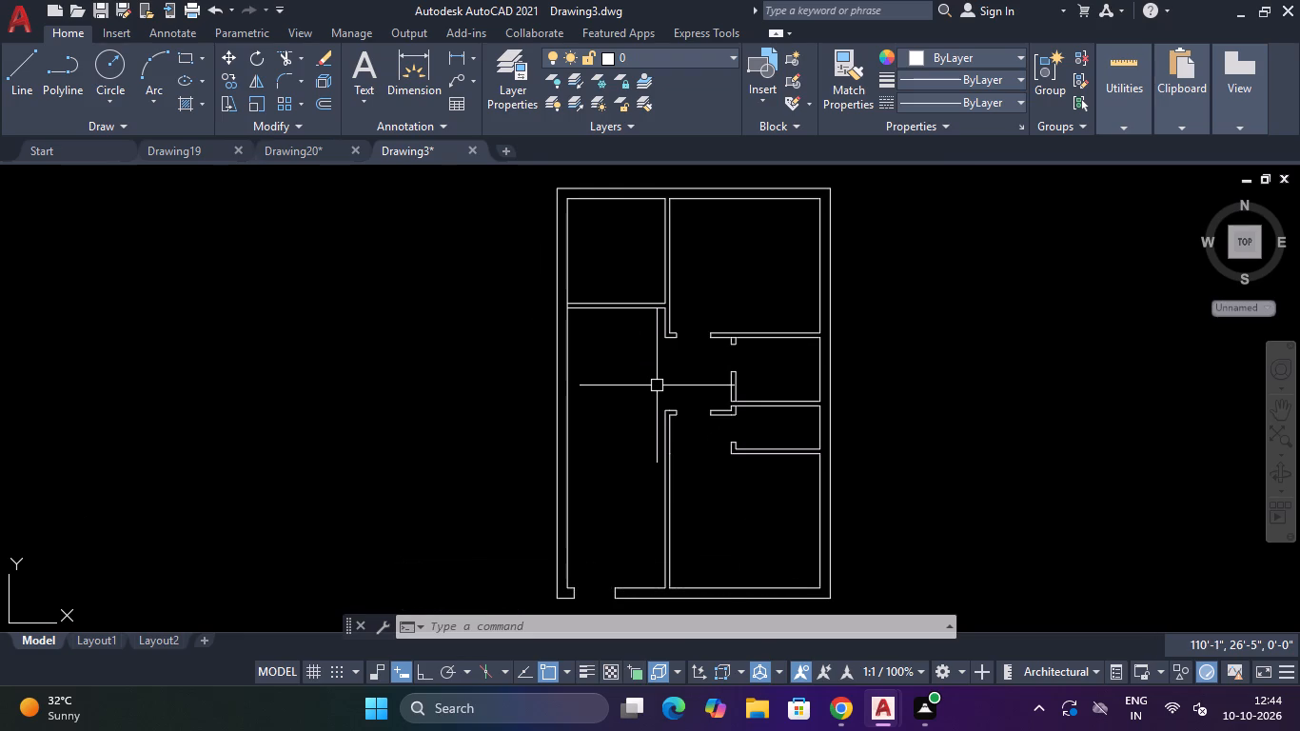
type("O")
key("space")
key("2")
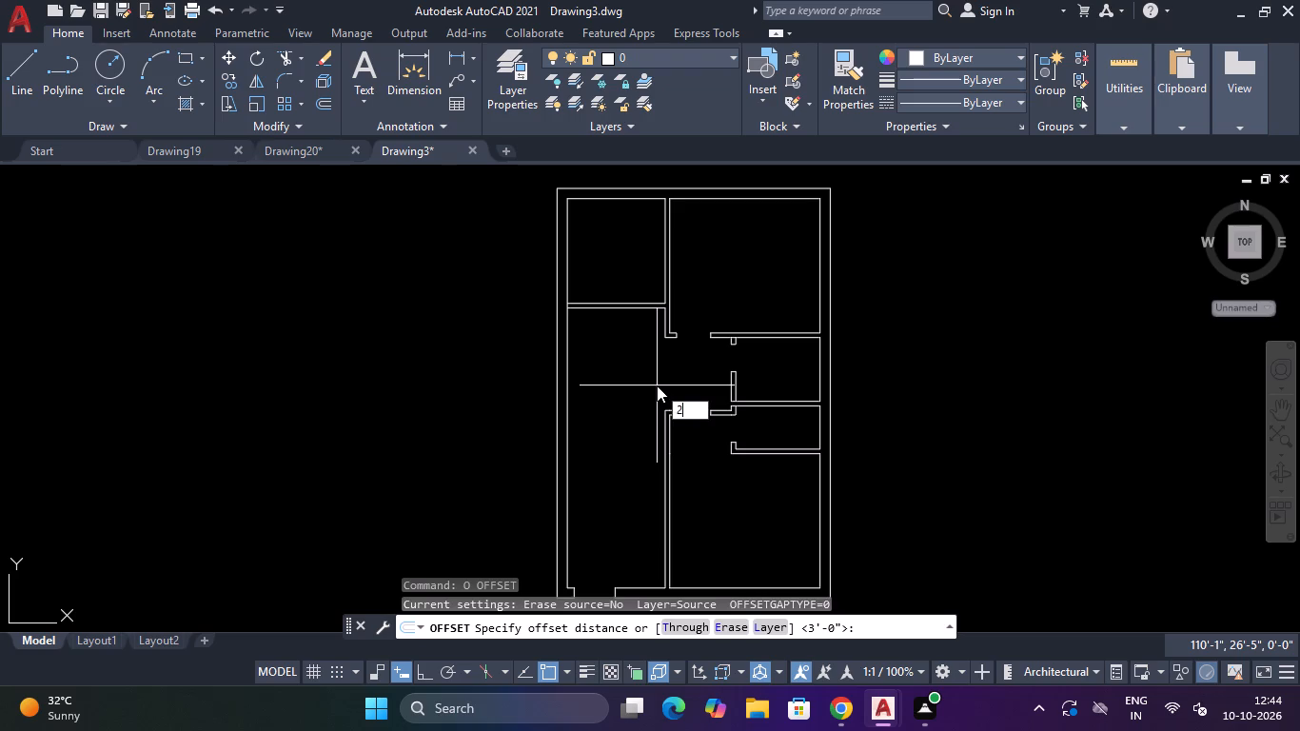
key("apostrophe")
key("Return")
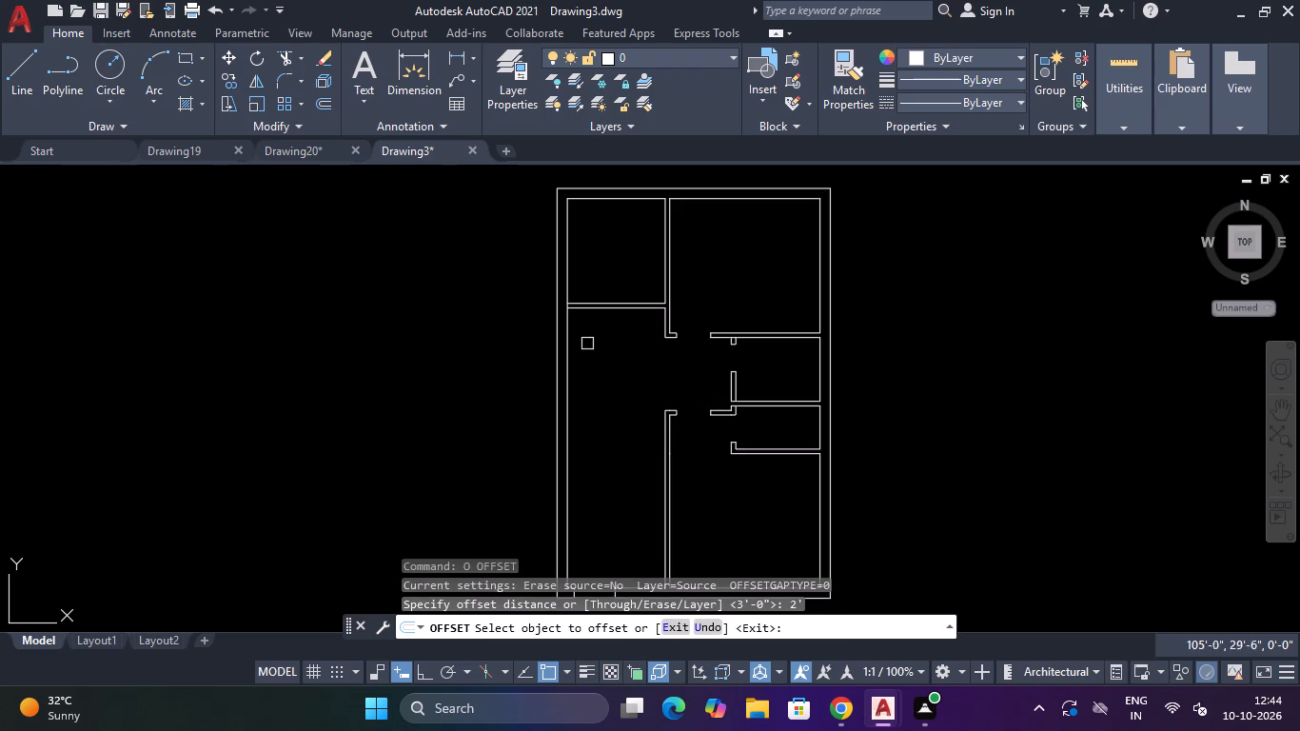
scroll(581, 294, "up", 3)
left_click(507, 264)
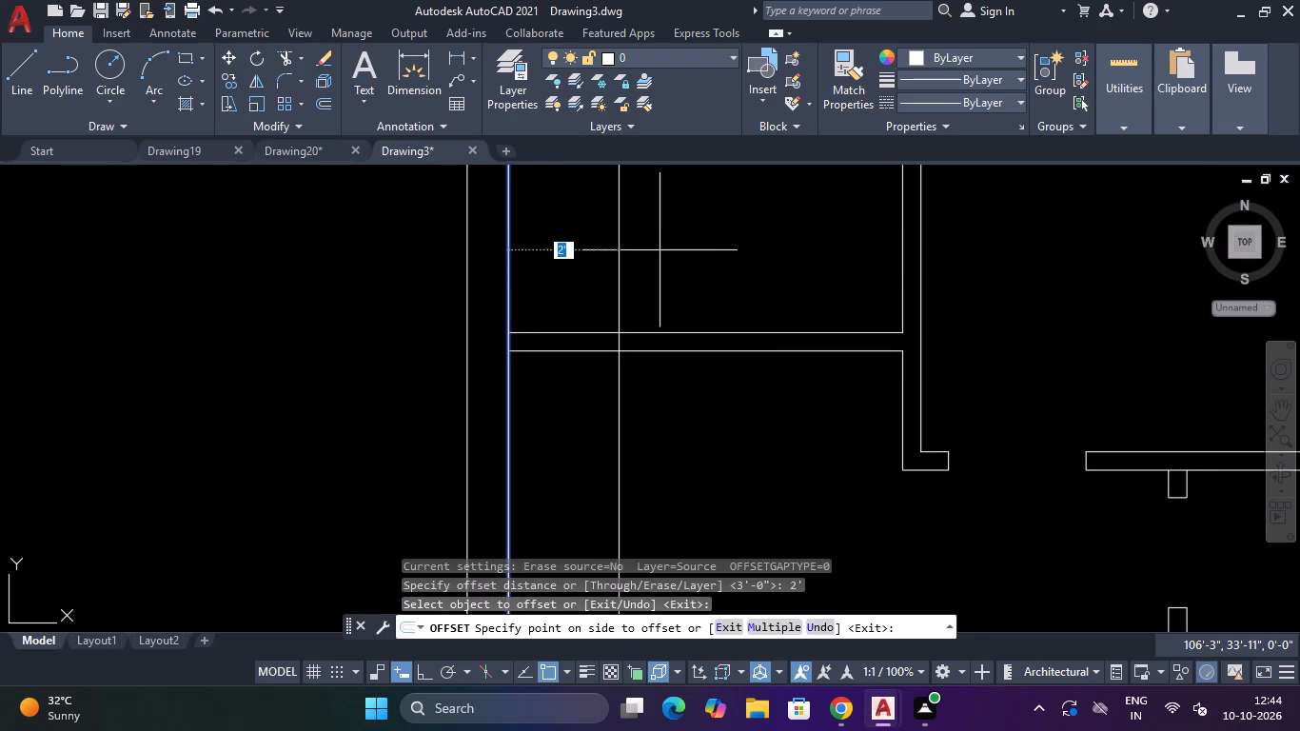
left_click(660, 249)
scroll(660, 249, "down", 5)
left_click(678, 197)
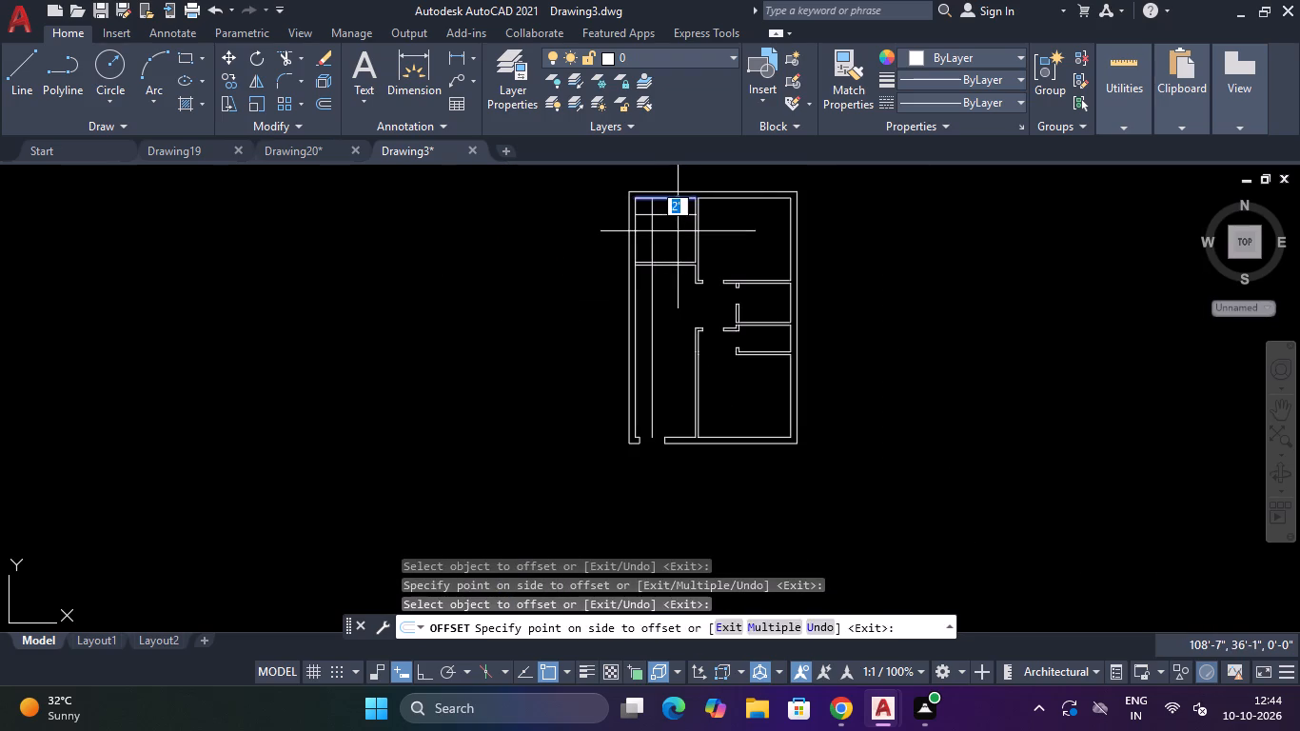
left_click(678, 231)
scroll(669, 261, "up", 3)
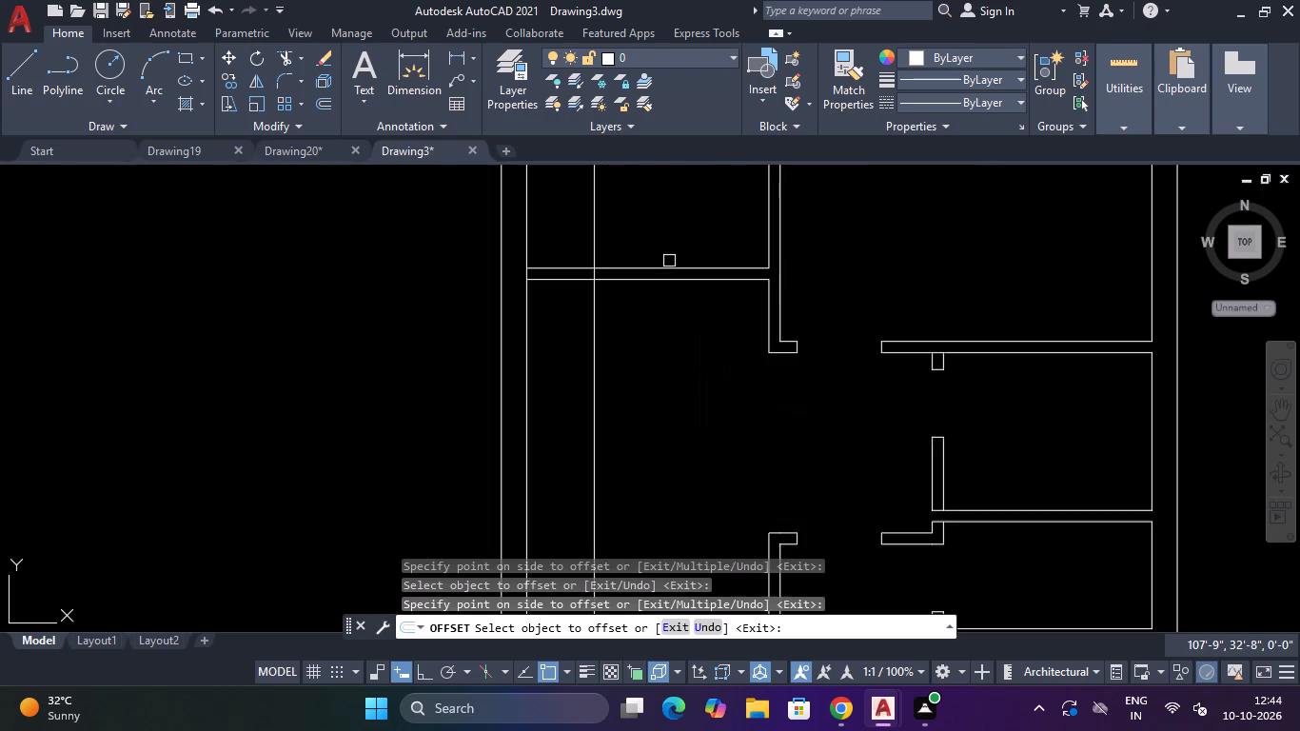
left_click(669, 268)
left_click(674, 222)
key("Escape")
key("Escape")
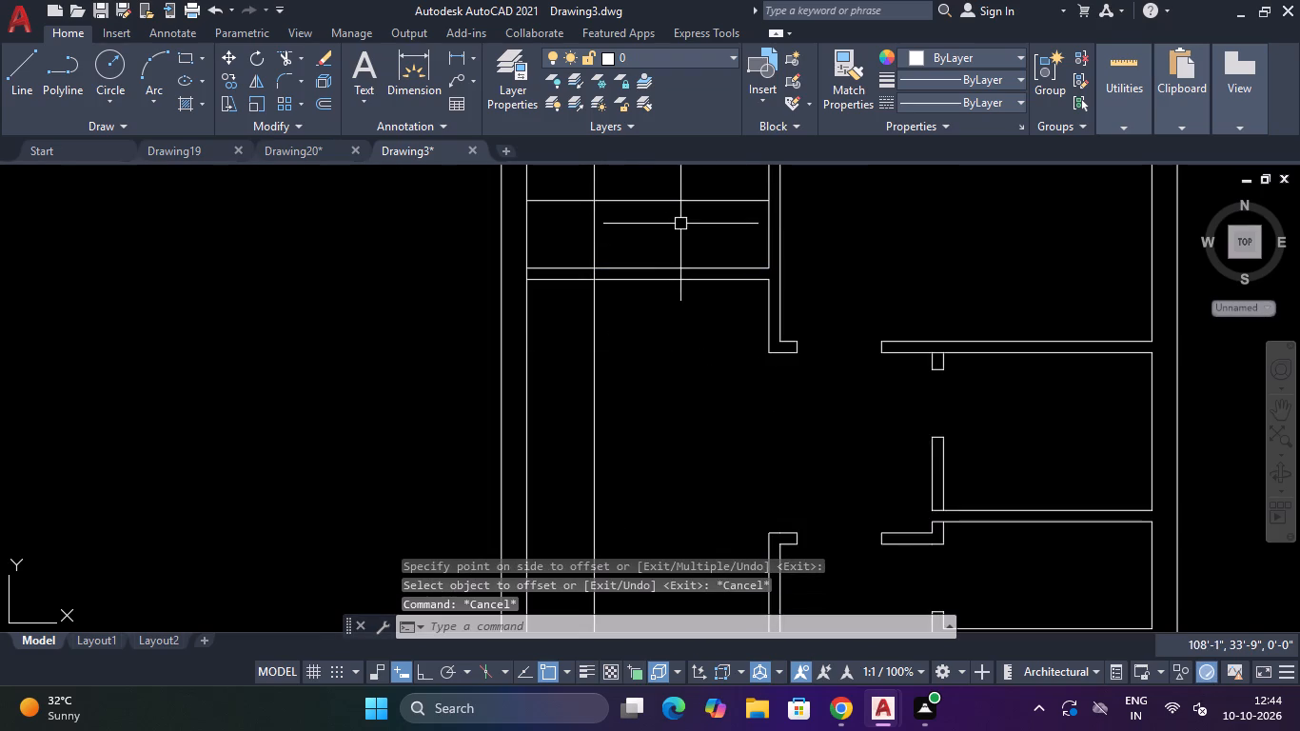
Trim the vertical 2' offset line below the upper-left room and inside its bottom partition wall.
type("TR")
key("space")
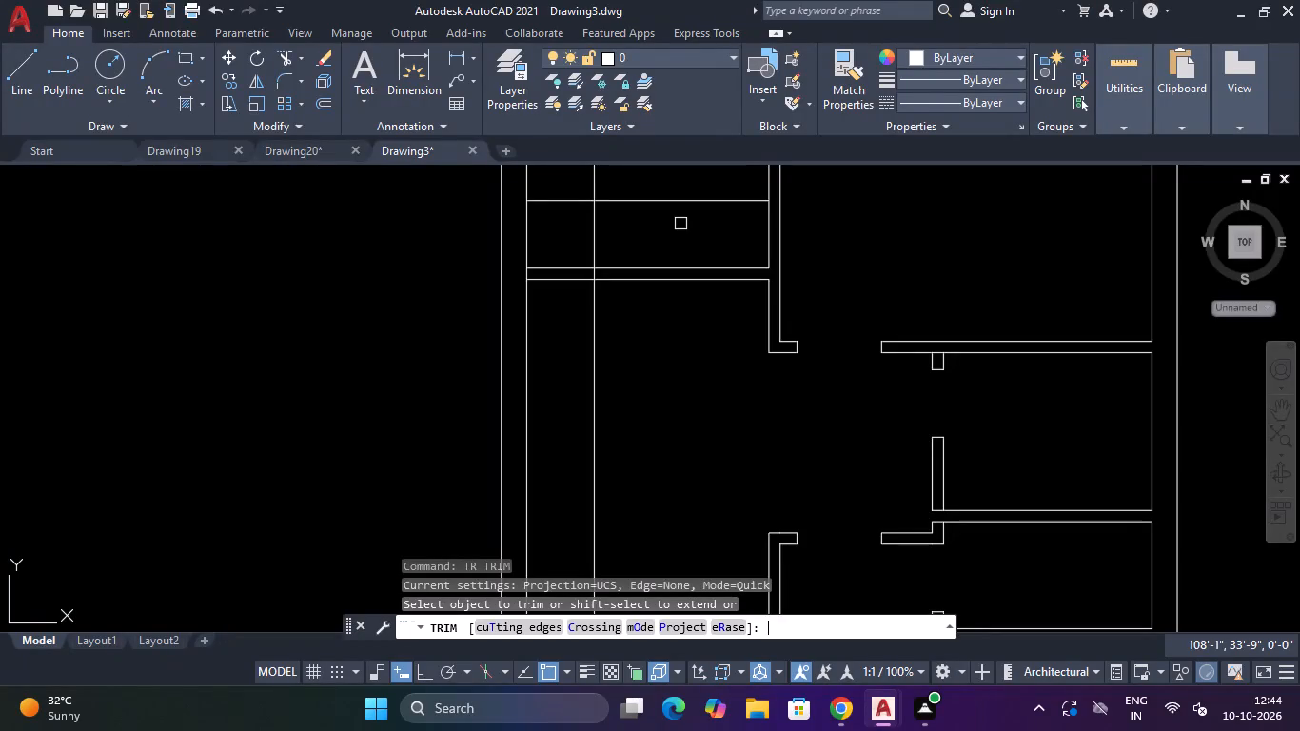
left_click(666, 389)
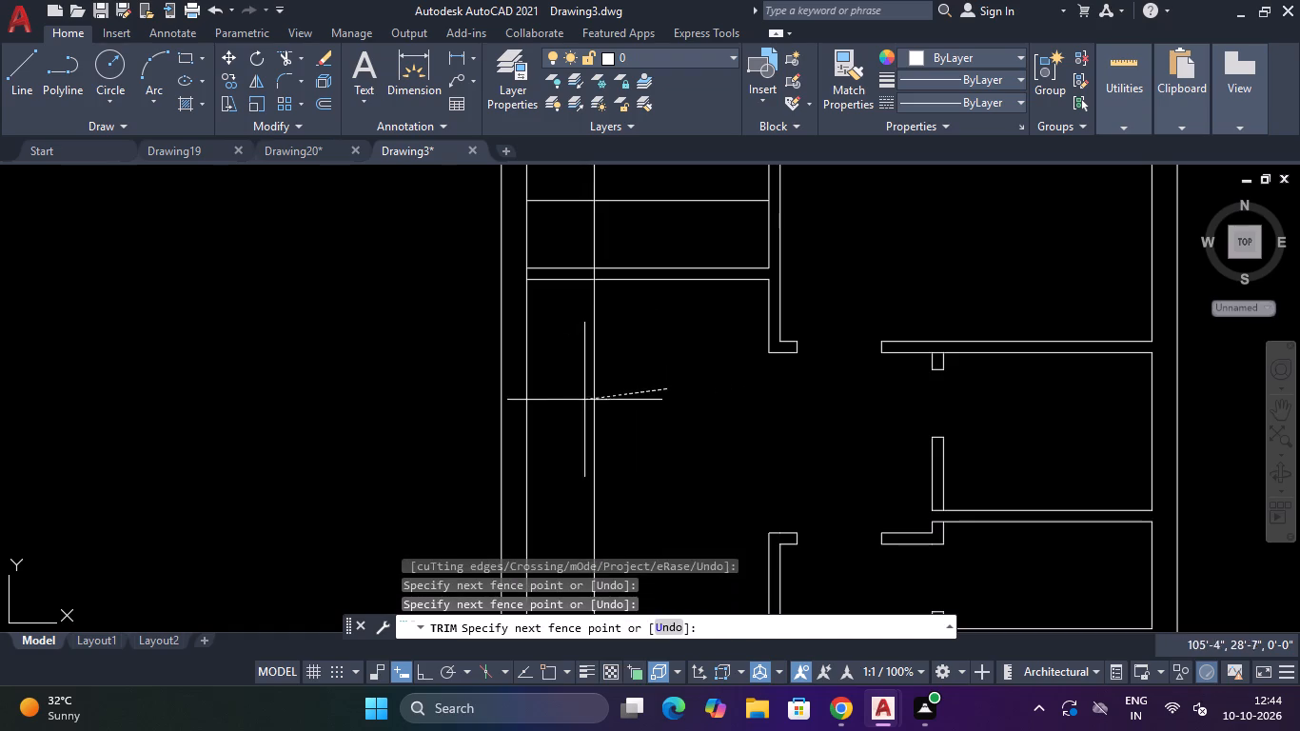
left_click(579, 403)
scroll(574, 265, "up", 3)
left_click(660, 310)
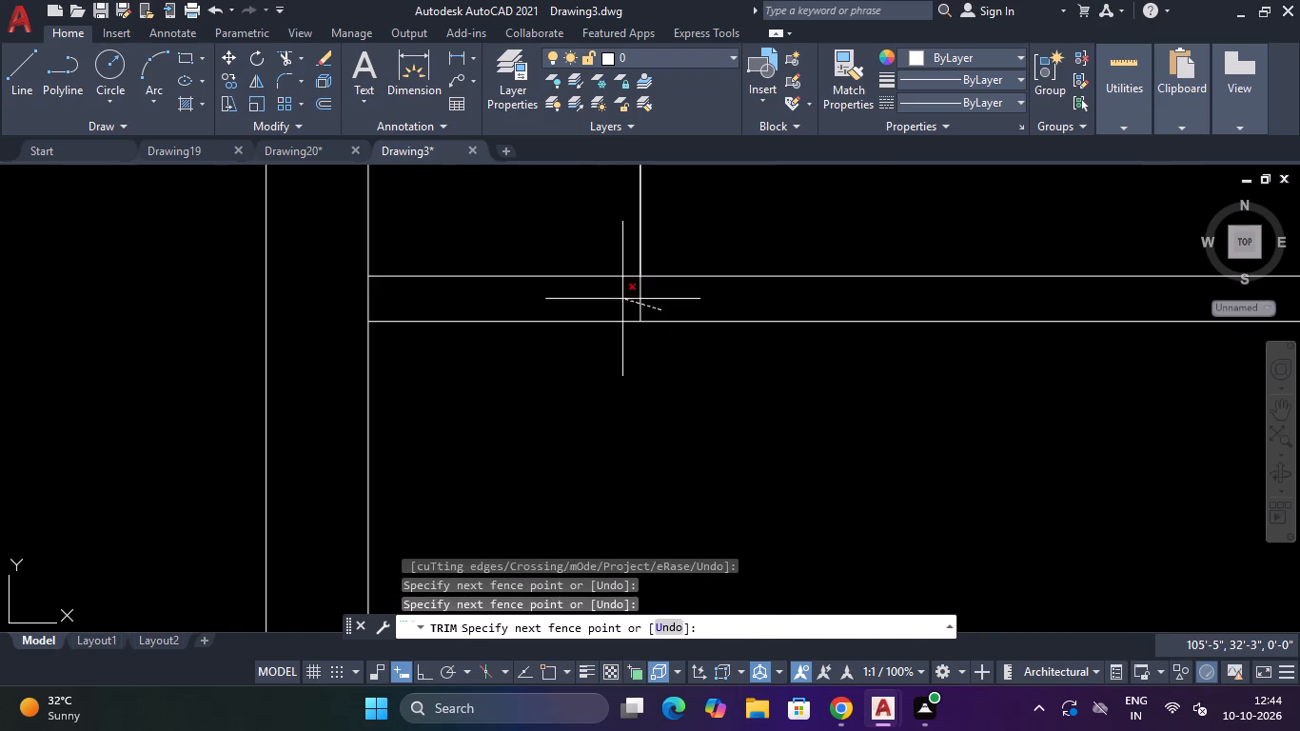
left_click(620, 296)
Trim the overlapping ends of the 2' offset lines at both left corners to form a U-shaped outline in the upper-left room.
scroll(648, 289, "down", 7)
scroll(673, 226, "up", 5)
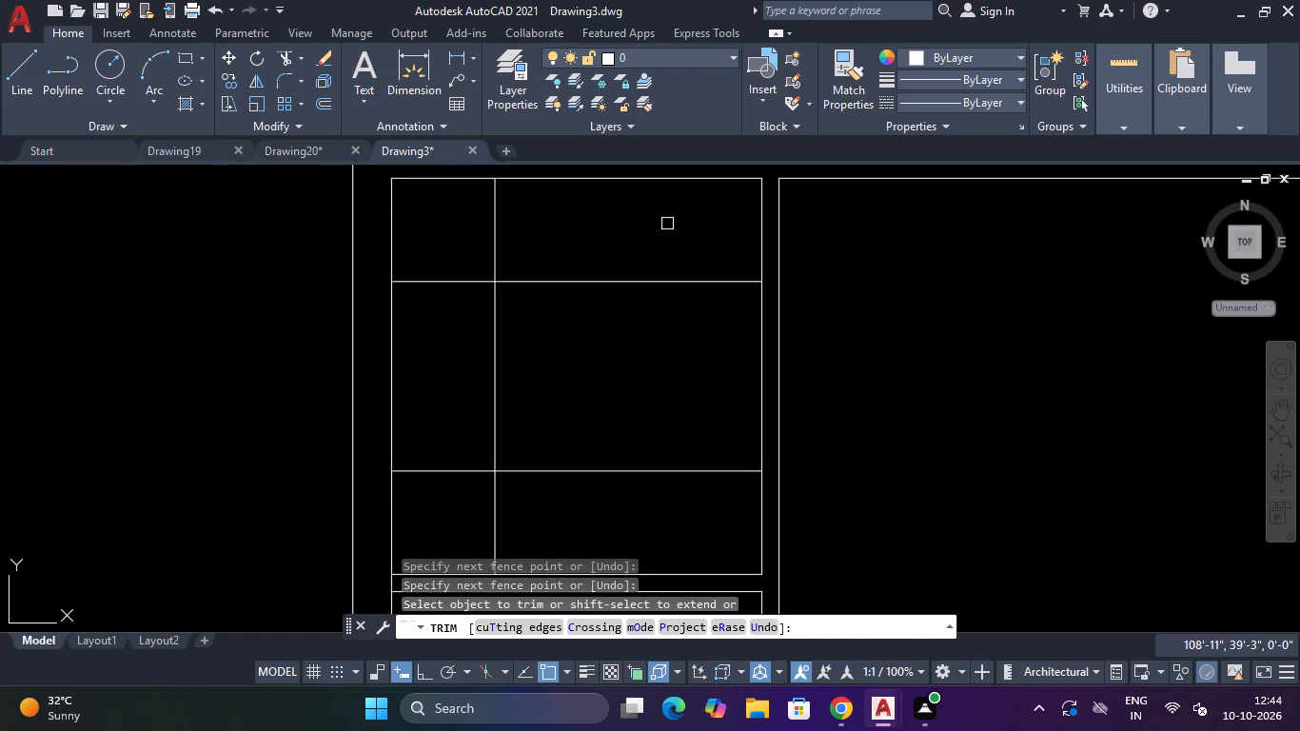
left_click(547, 369)
key("Escape")
key("space")
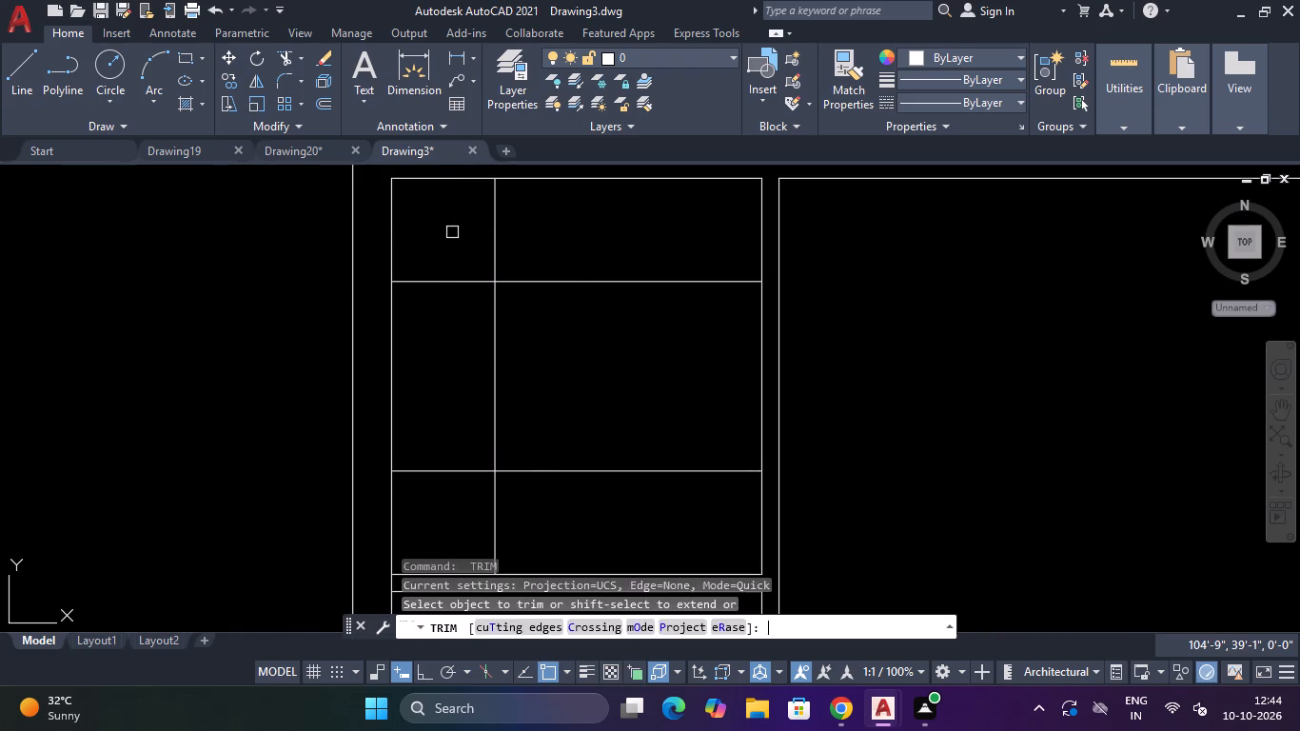
left_click_drag(453, 233, 453, 251)
left_click(467, 327)
left_click(450, 228)
left_click(650, 207)
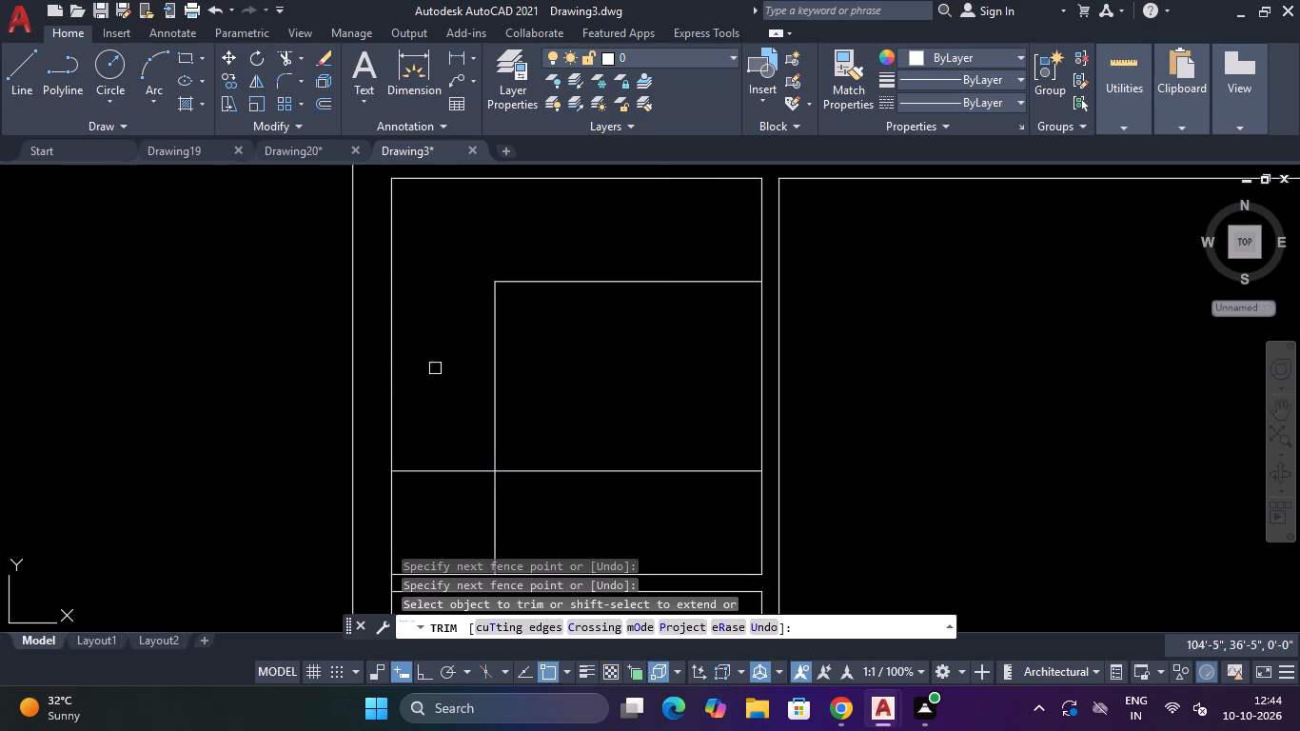
left_click(404, 387)
left_click(423, 501)
left_click(443, 503)
left_click(546, 508)
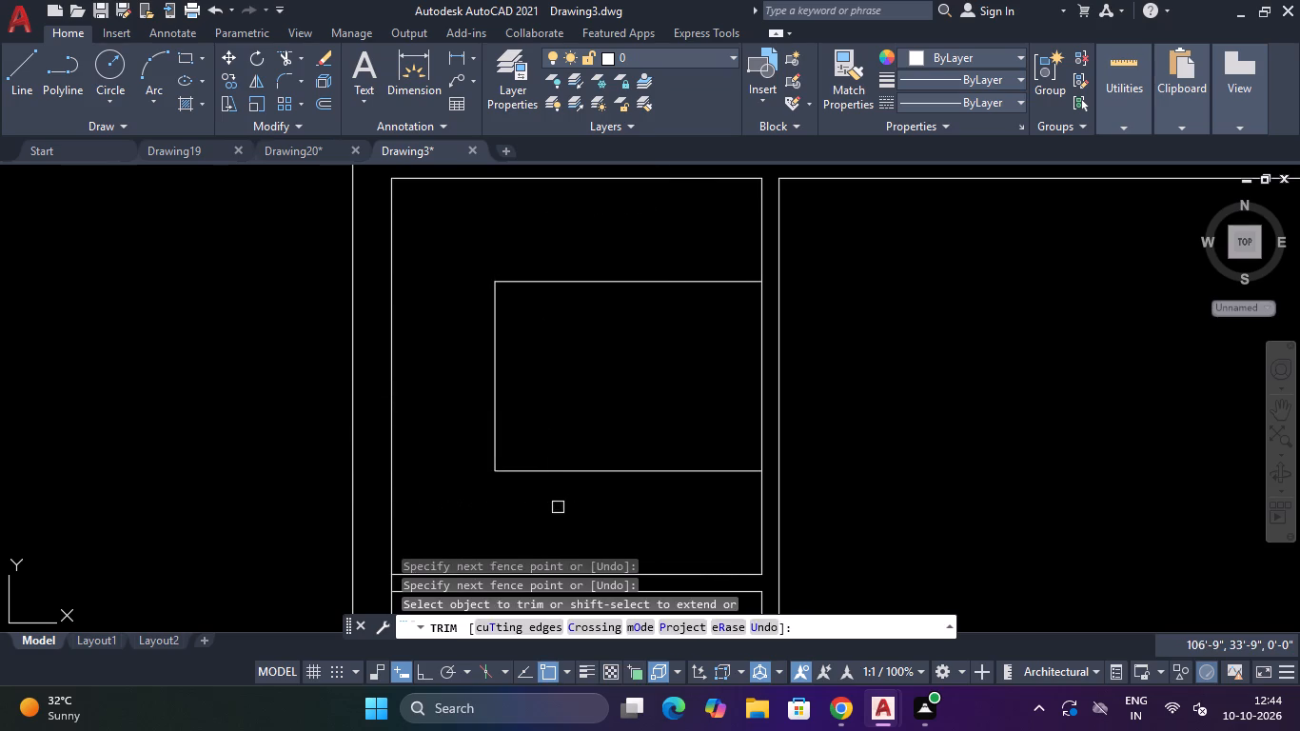
scroll(561, 502, "down", 3)
scroll(561, 502, "up", 2)
key("Escape")
key("Escape")
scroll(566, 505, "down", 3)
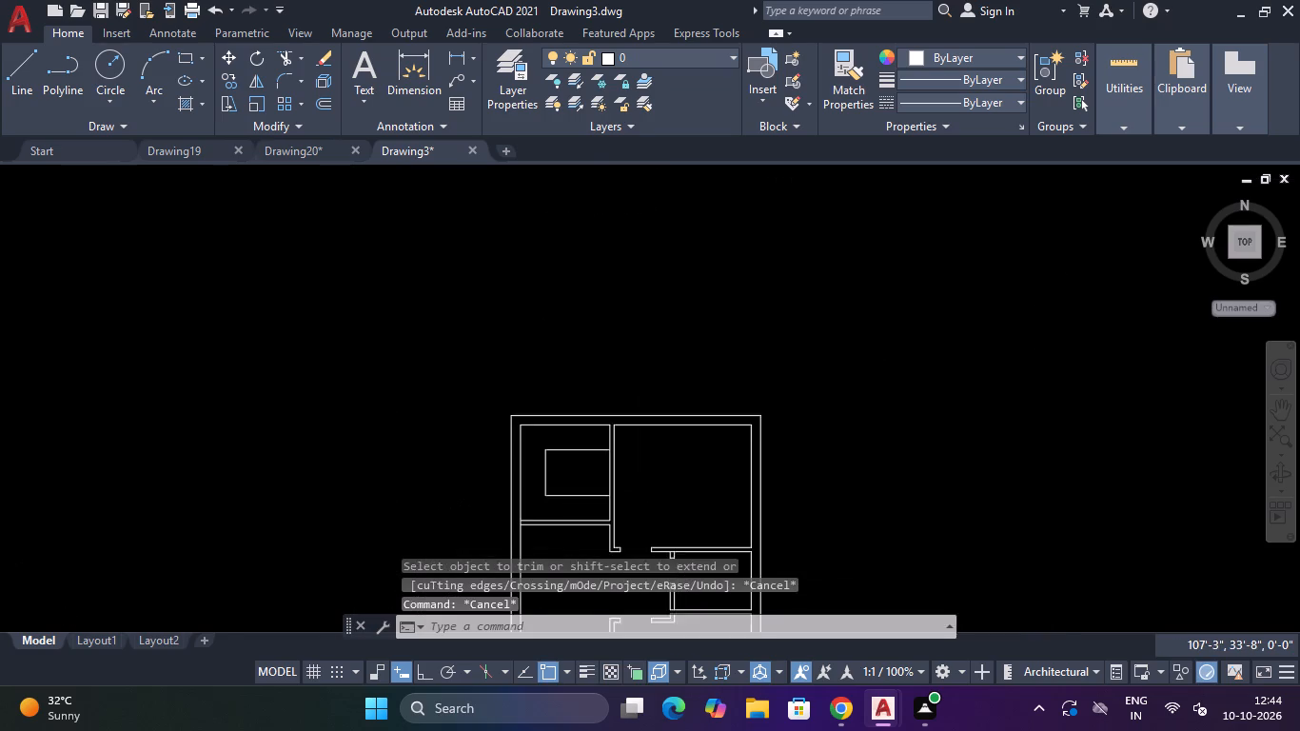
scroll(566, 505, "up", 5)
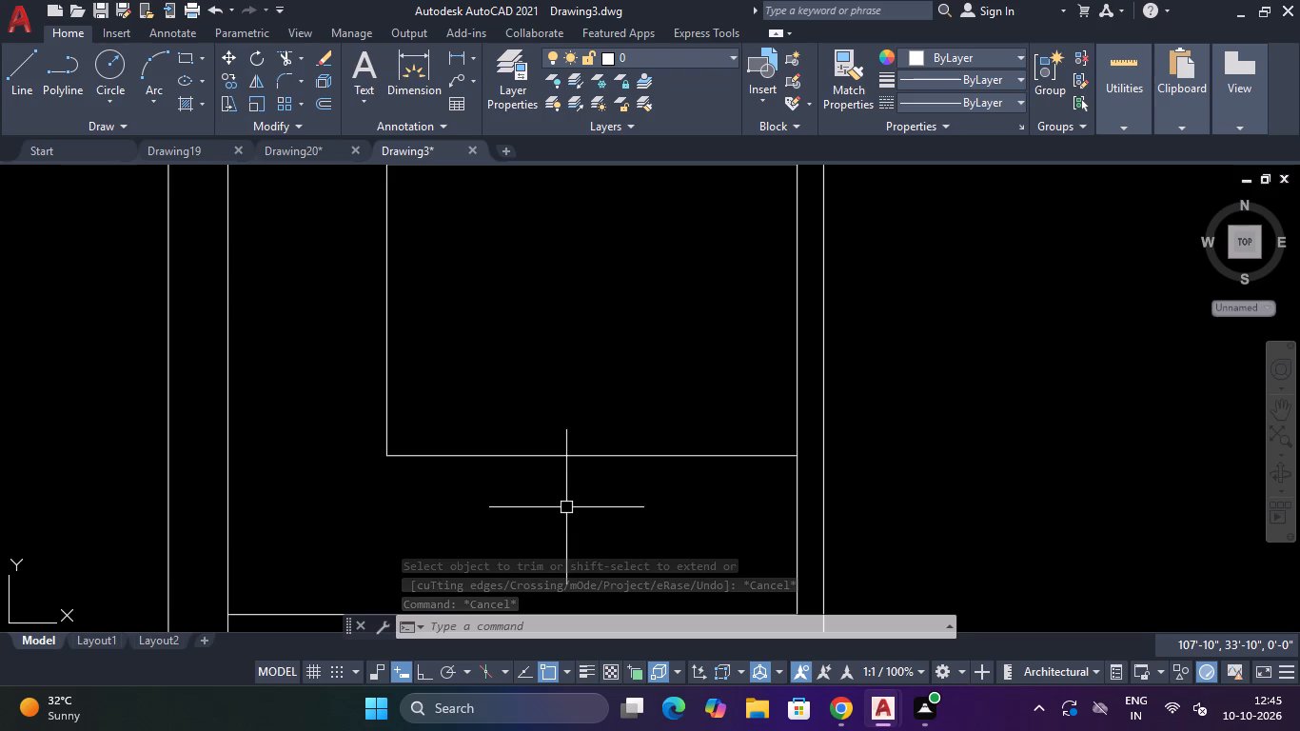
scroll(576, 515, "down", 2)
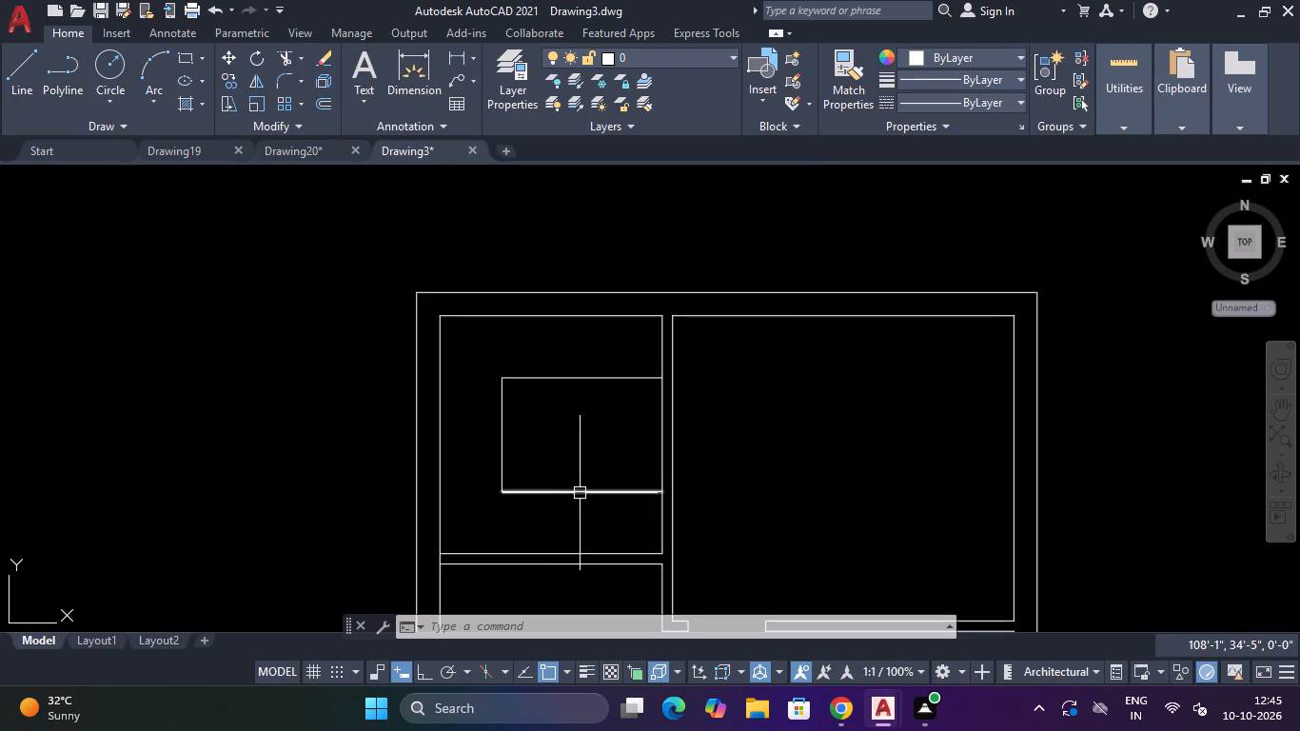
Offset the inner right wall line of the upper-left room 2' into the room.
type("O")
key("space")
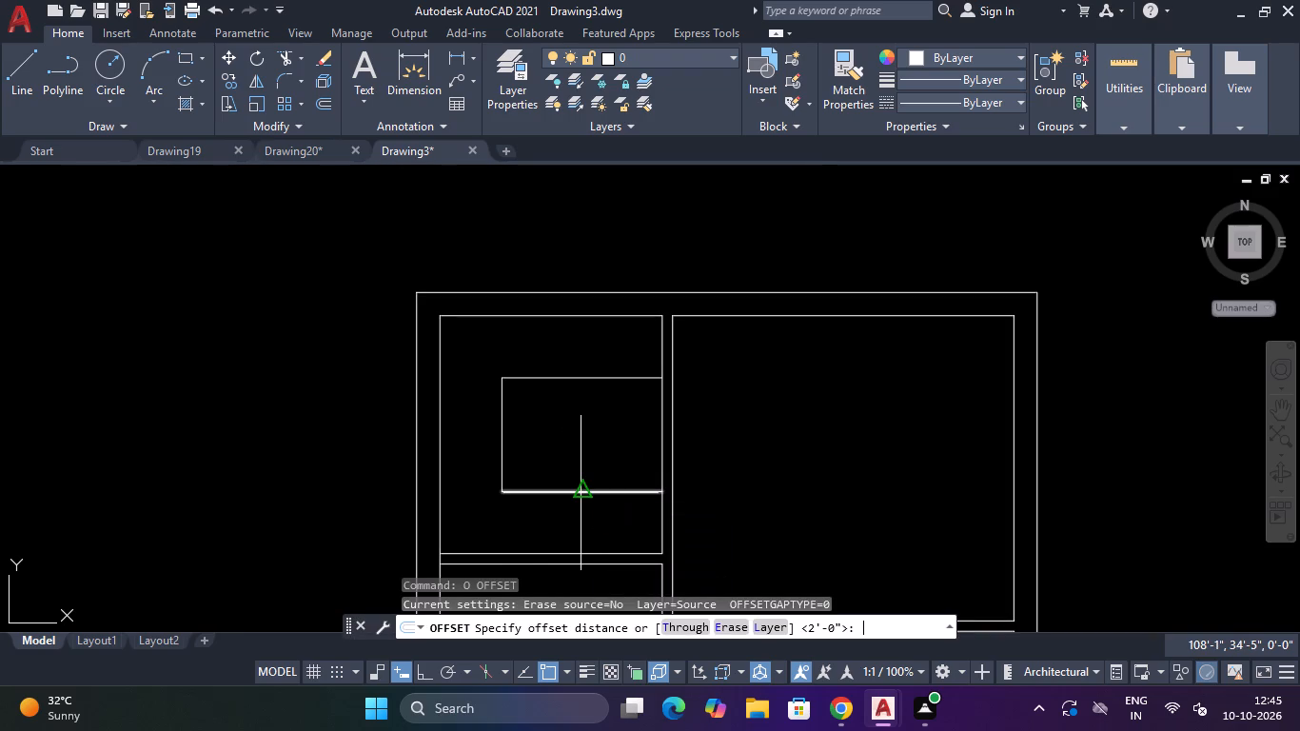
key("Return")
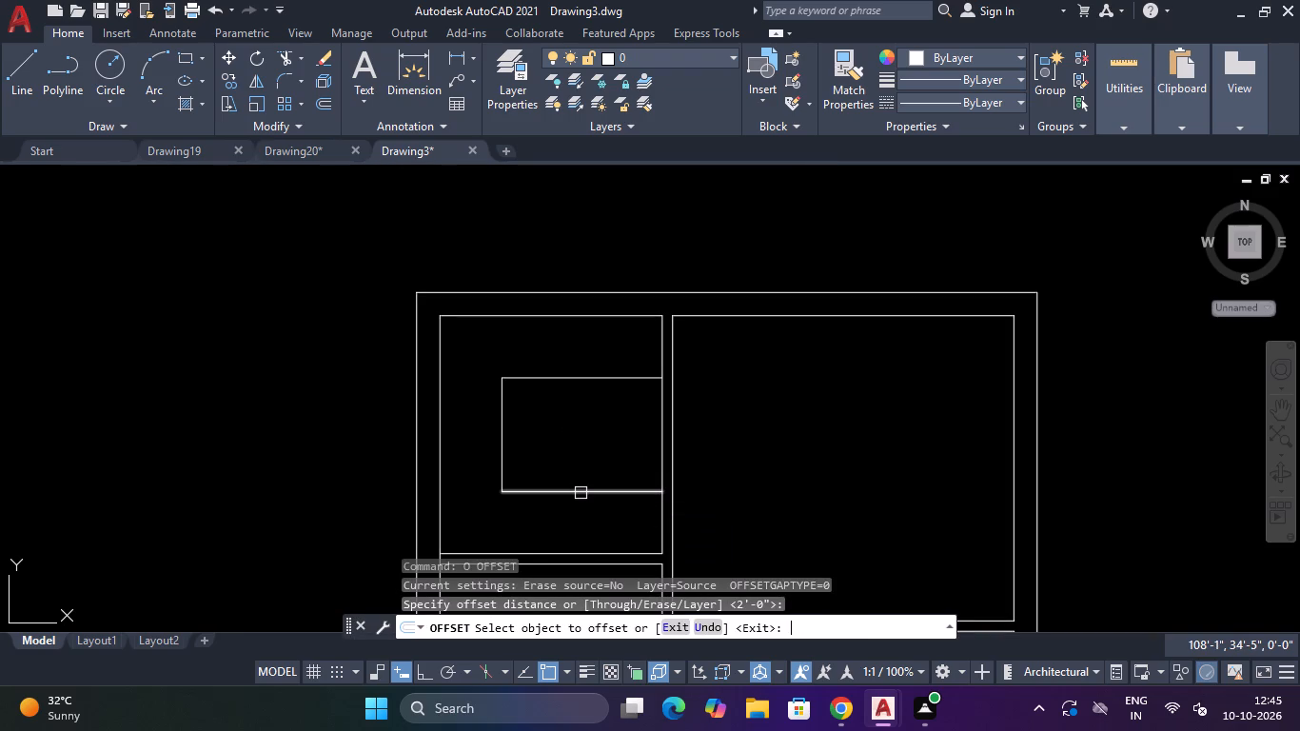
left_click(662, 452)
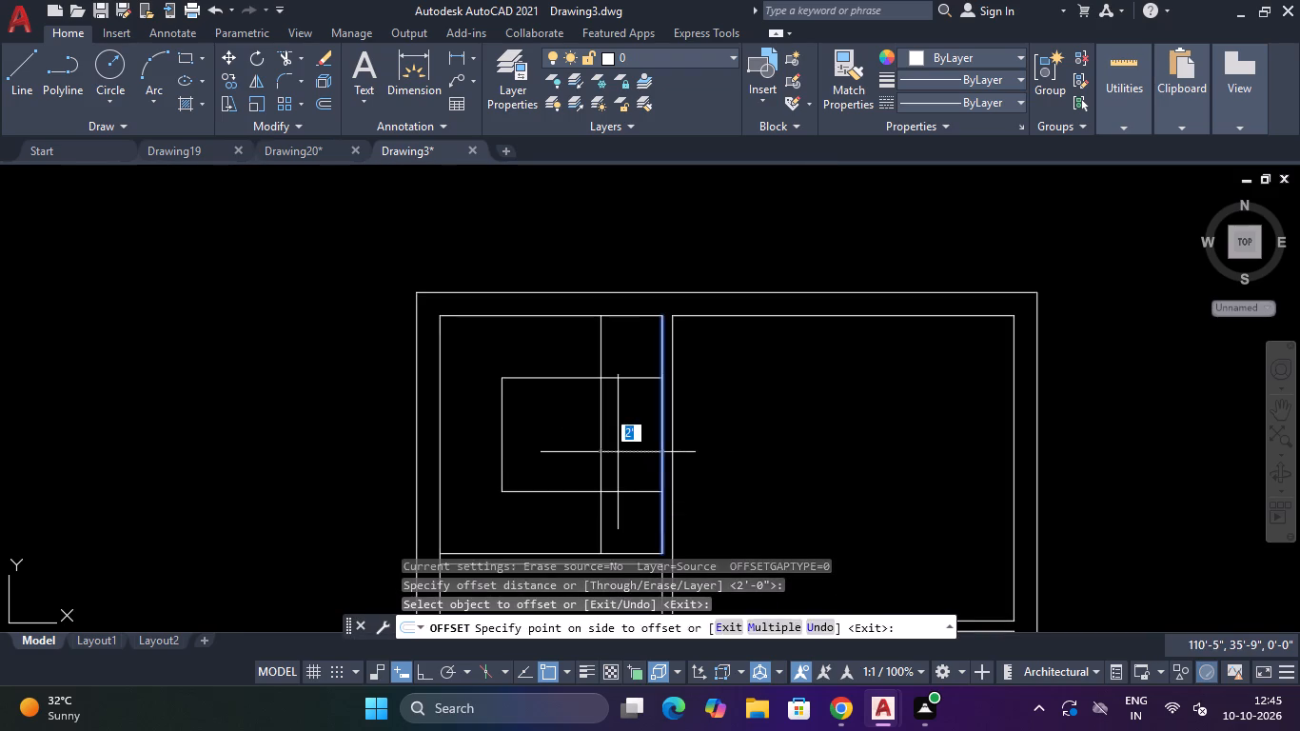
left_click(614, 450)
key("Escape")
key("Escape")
Draw two 2'-4" vertical jamb lines from the outline's lower line down to the lower face of the upper-left room's bottom partition.
scroll(614, 450, "down", 3)
scroll(592, 501, "up", 3)
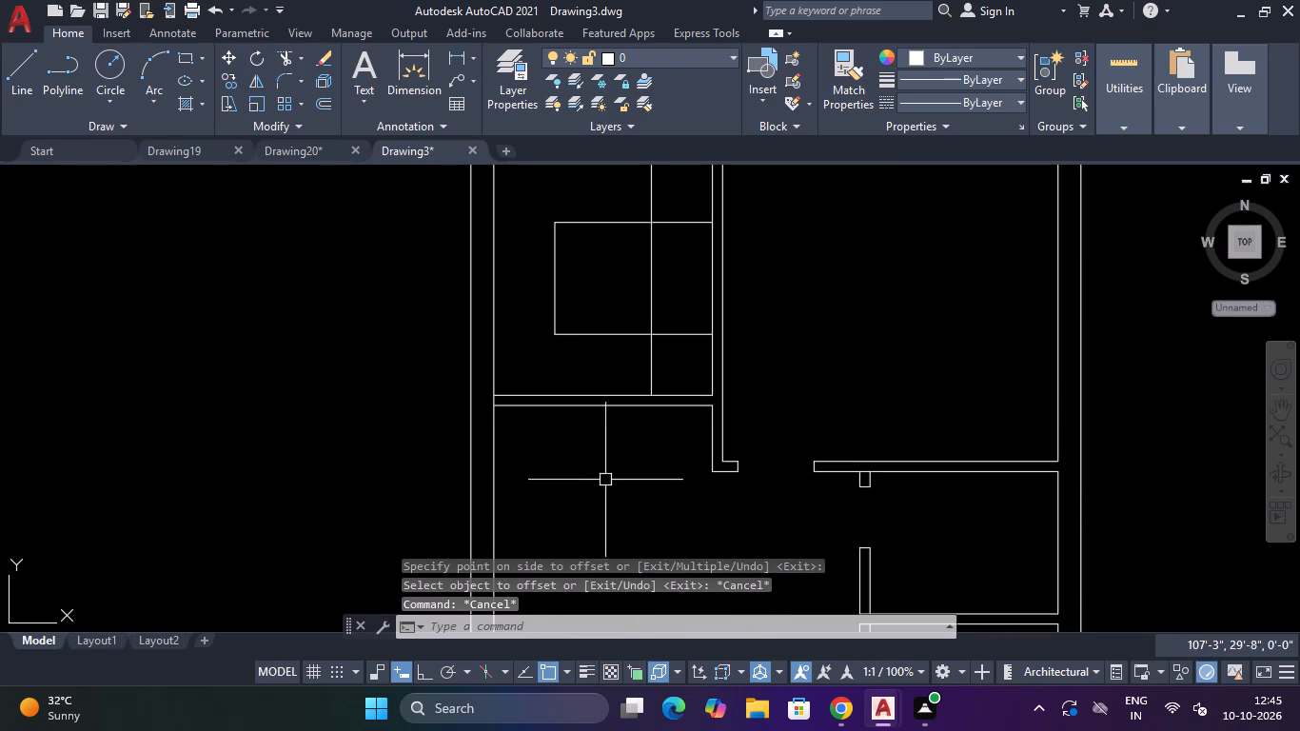
type("L")
key("space")
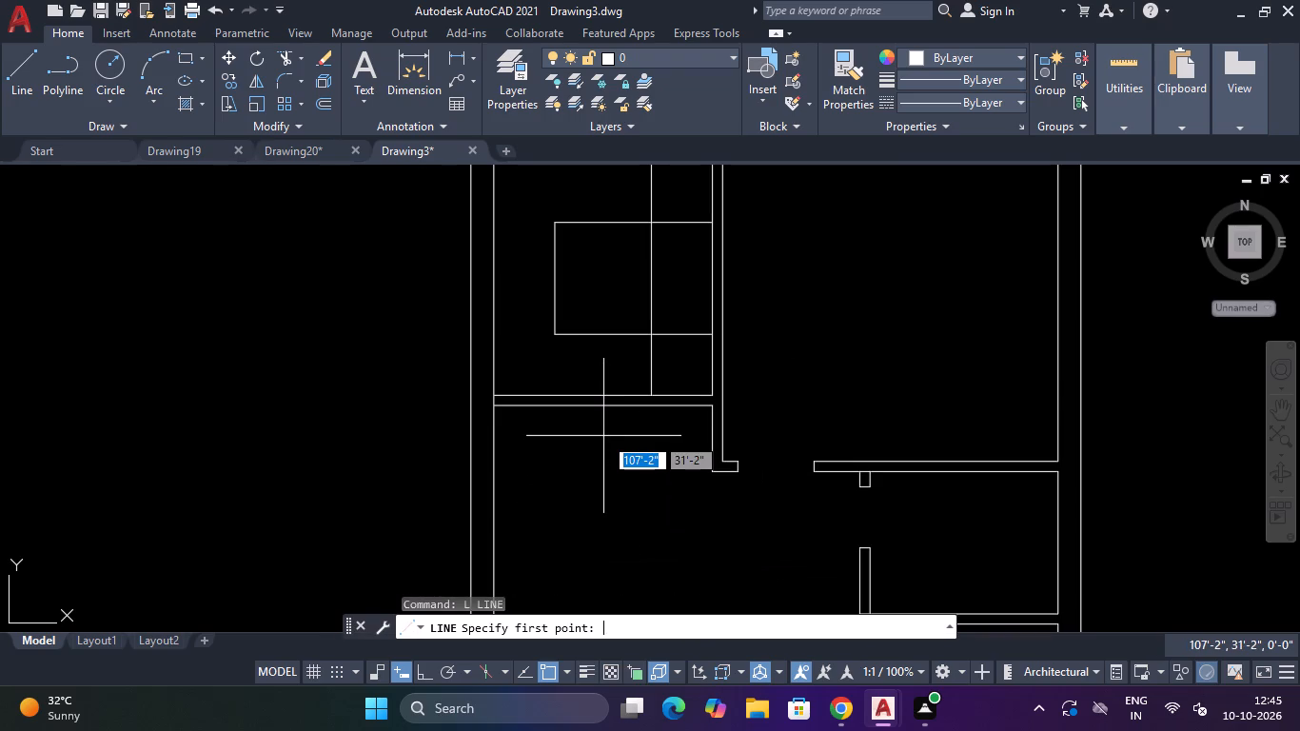
left_click(580, 338)
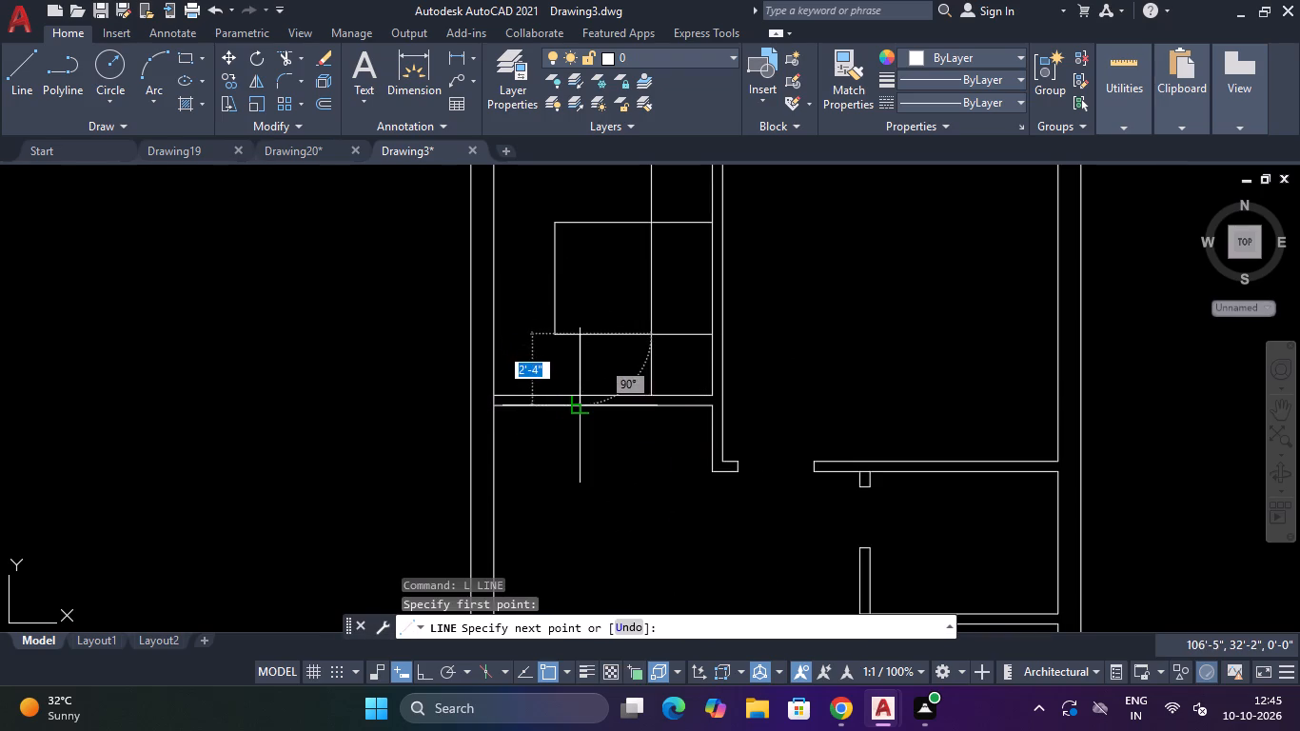
left_click(575, 412)
key("Escape")
scroll(666, 329, "up", 2)
key("space")
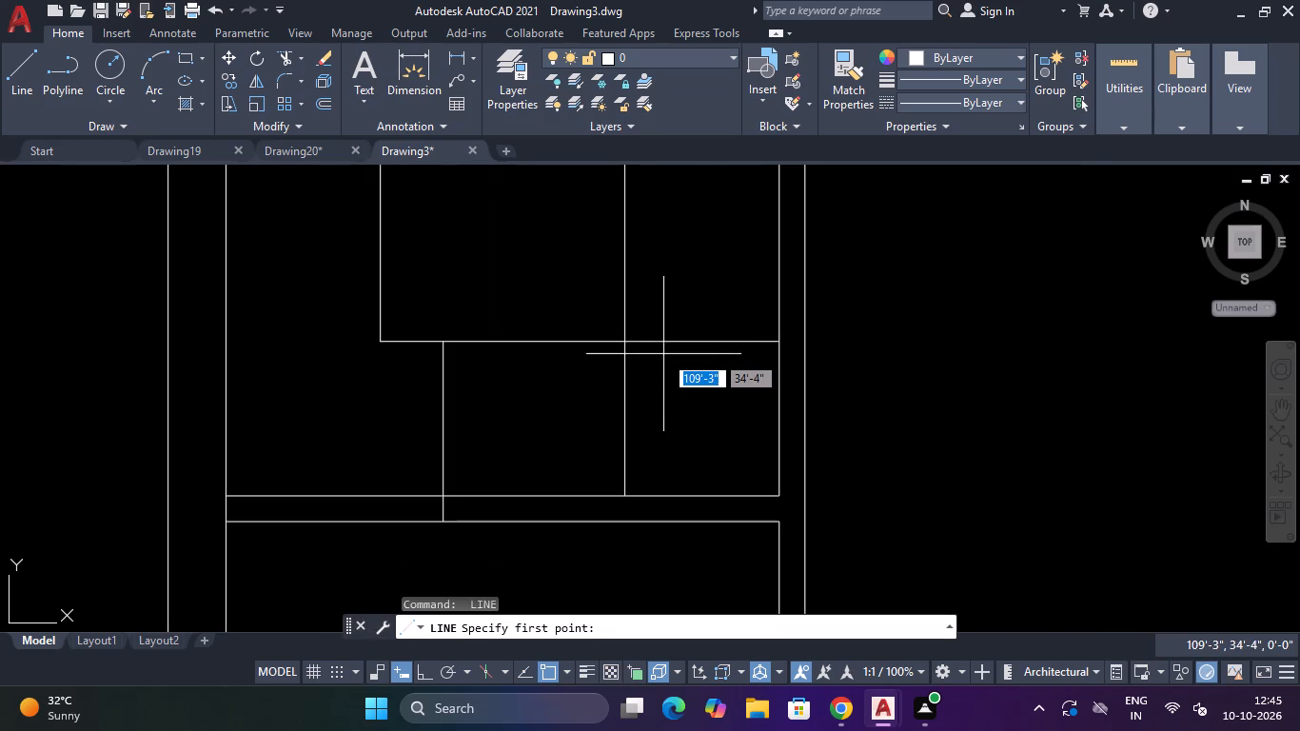
left_click(673, 344)
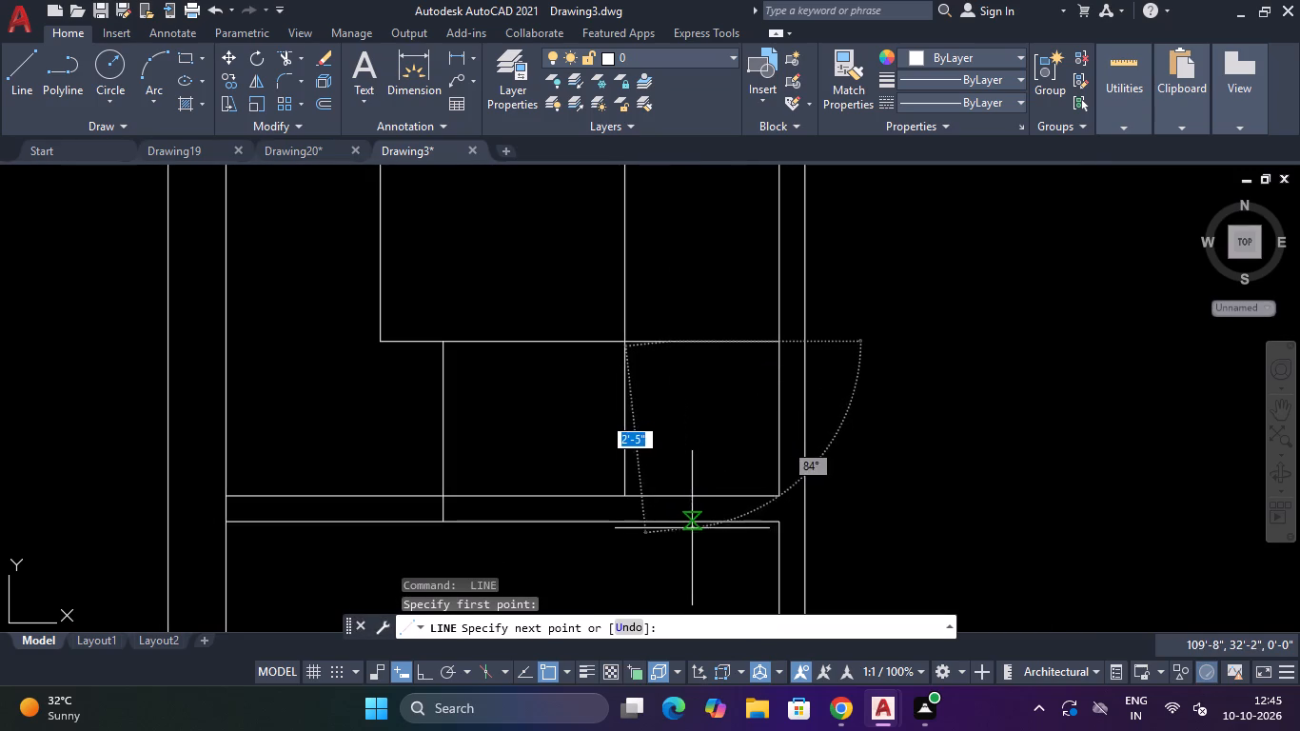
left_click(677, 518)
key("Escape")
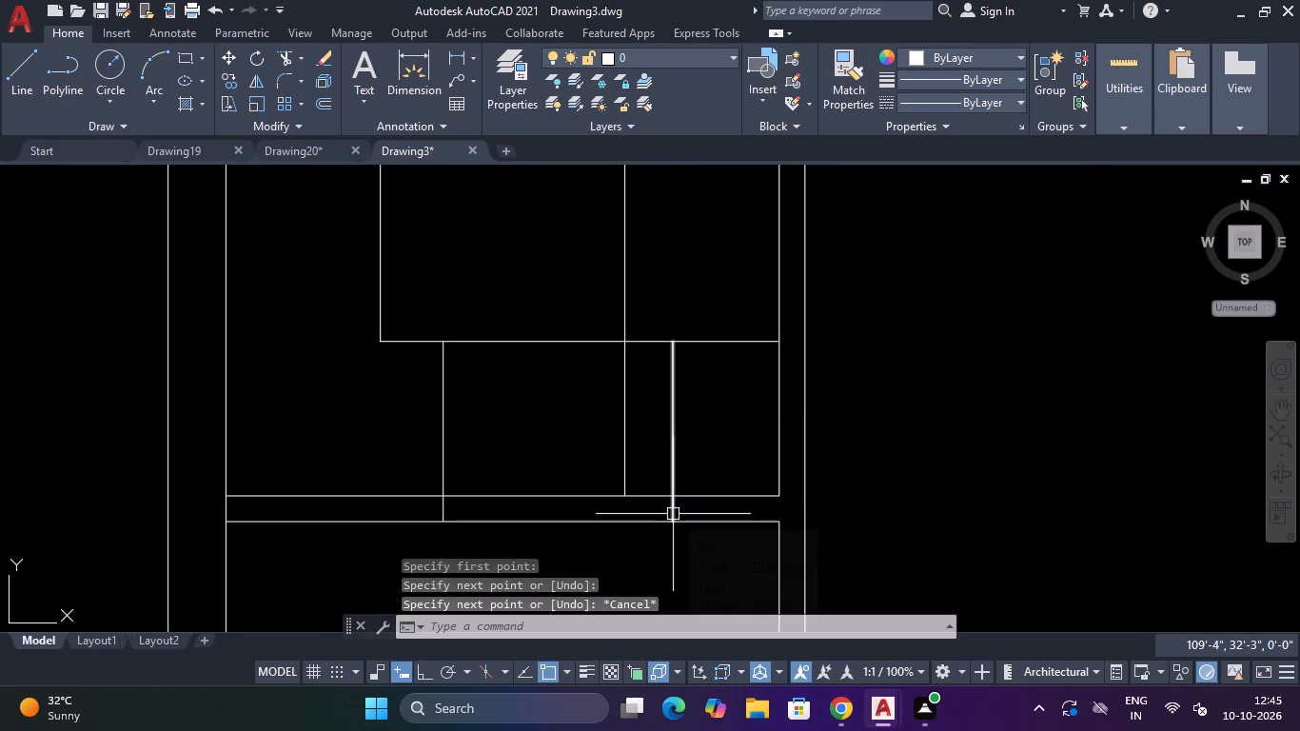
Trim the outline's lower line, the partition lines and the vertical offset line between the jamb lines to open the doorway.
type("TR")
key("space")
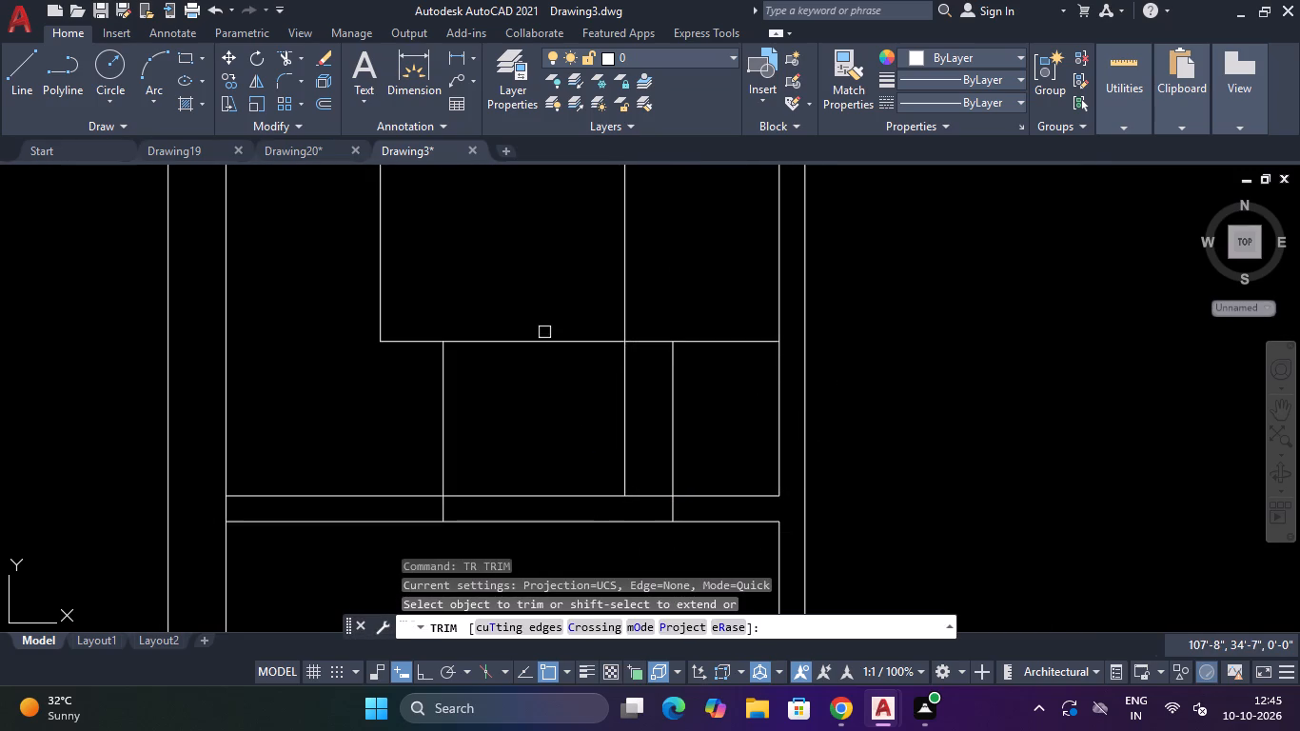
left_click(544, 332)
left_click(544, 398)
left_click(546, 419)
left_click(543, 533)
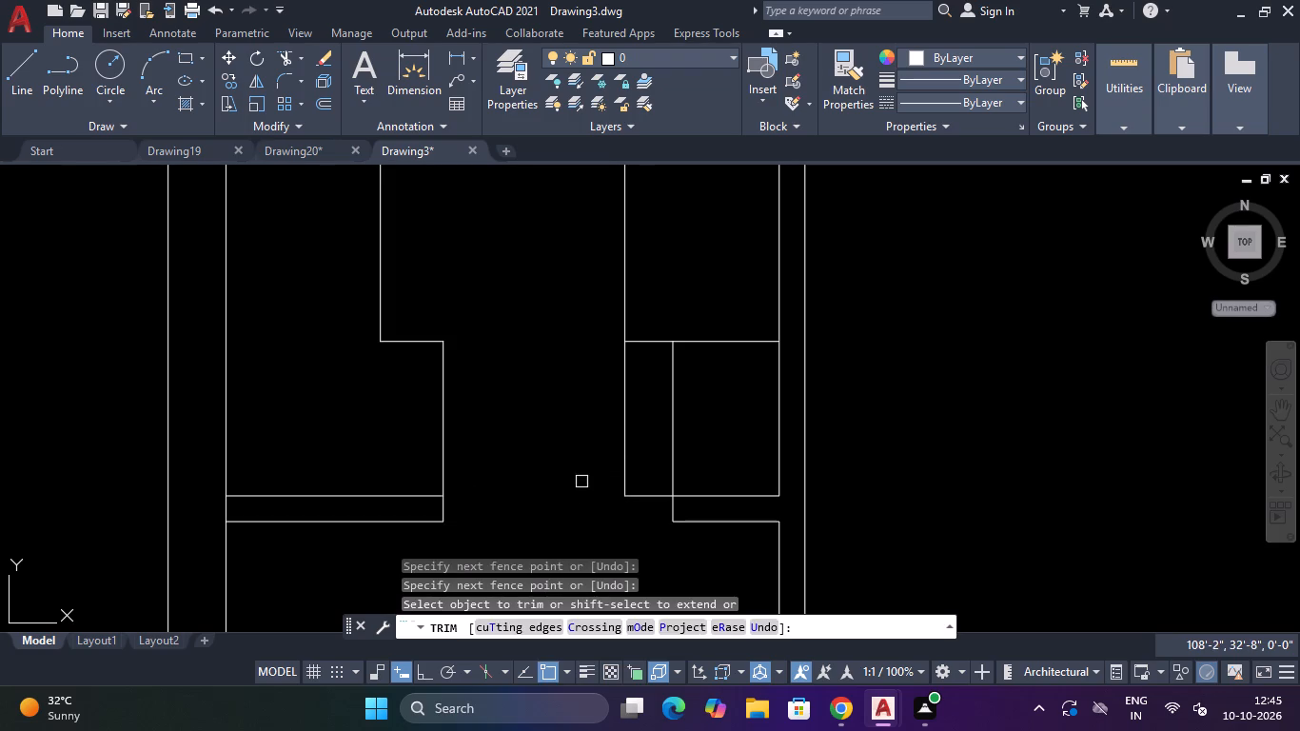
left_click(588, 462)
left_click(637, 457)
left_click(639, 475)
left_click(644, 510)
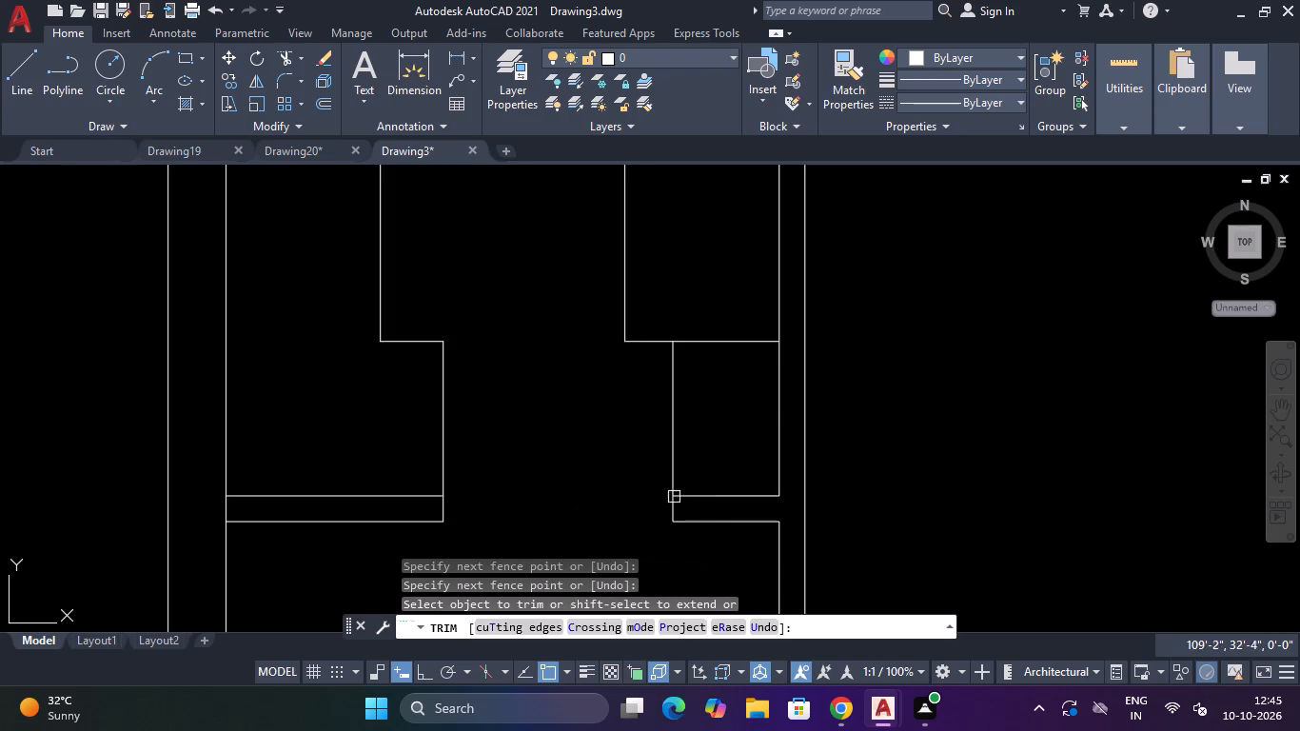
scroll(694, 456, "down", 3)
scroll(682, 438, "up", 2)
key("Escape")
Extend the doorway's right jamb line upward through the upper-left room to the outer top wall line.
type("EX")
key("Return")
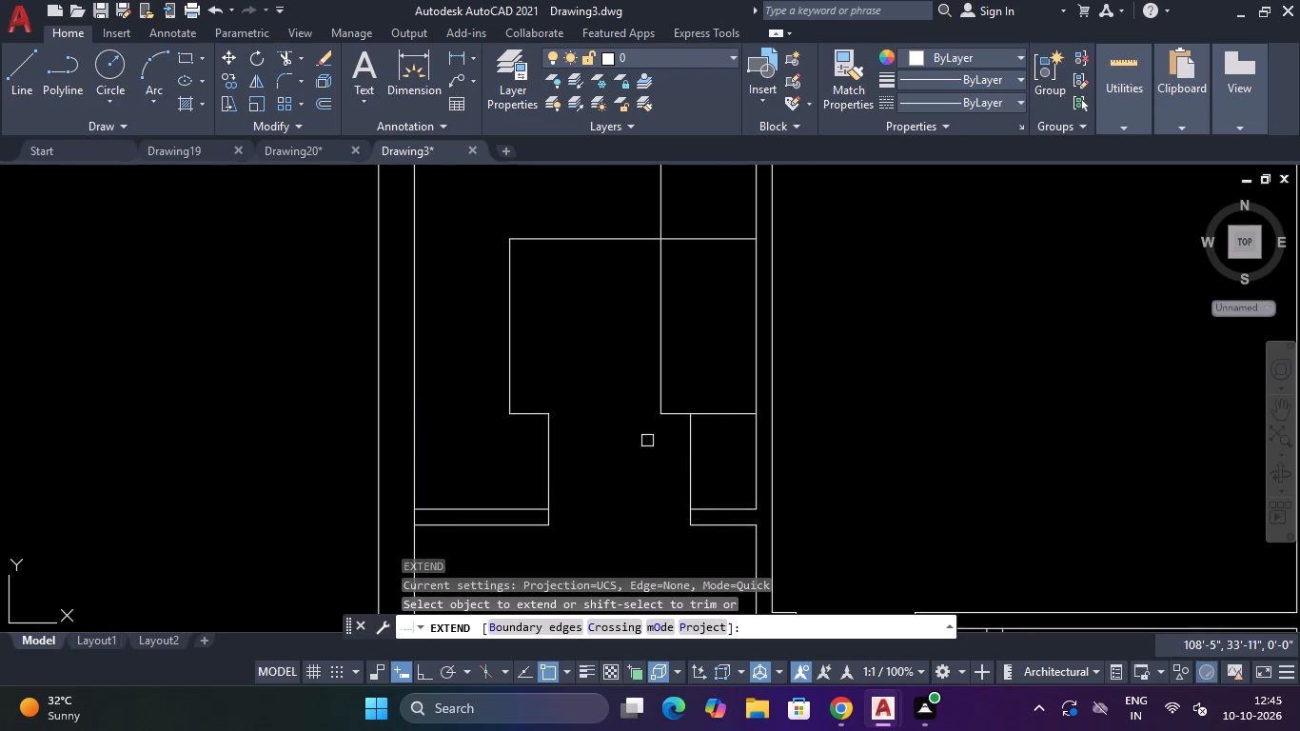
left_click(695, 453)
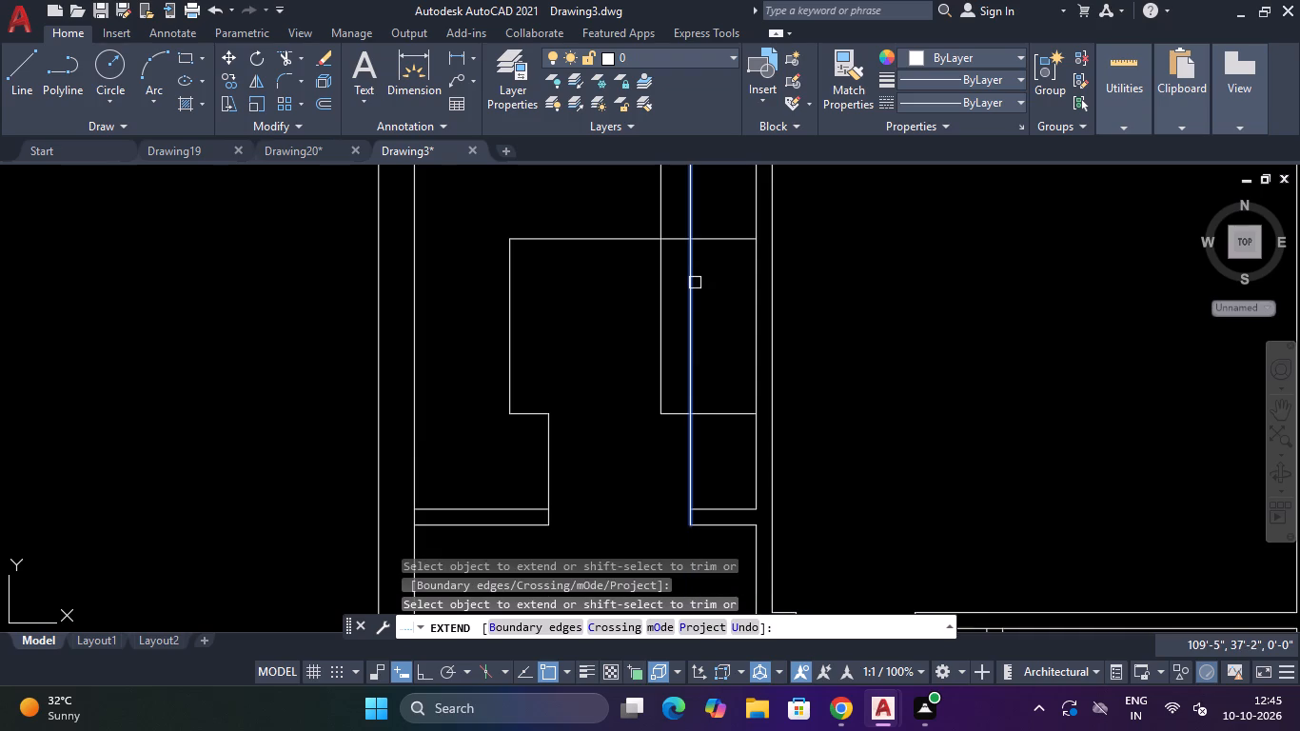
left_click(695, 283)
scroll(695, 283, "down", 4)
scroll(665, 268, "up", 3)
key("Escape")
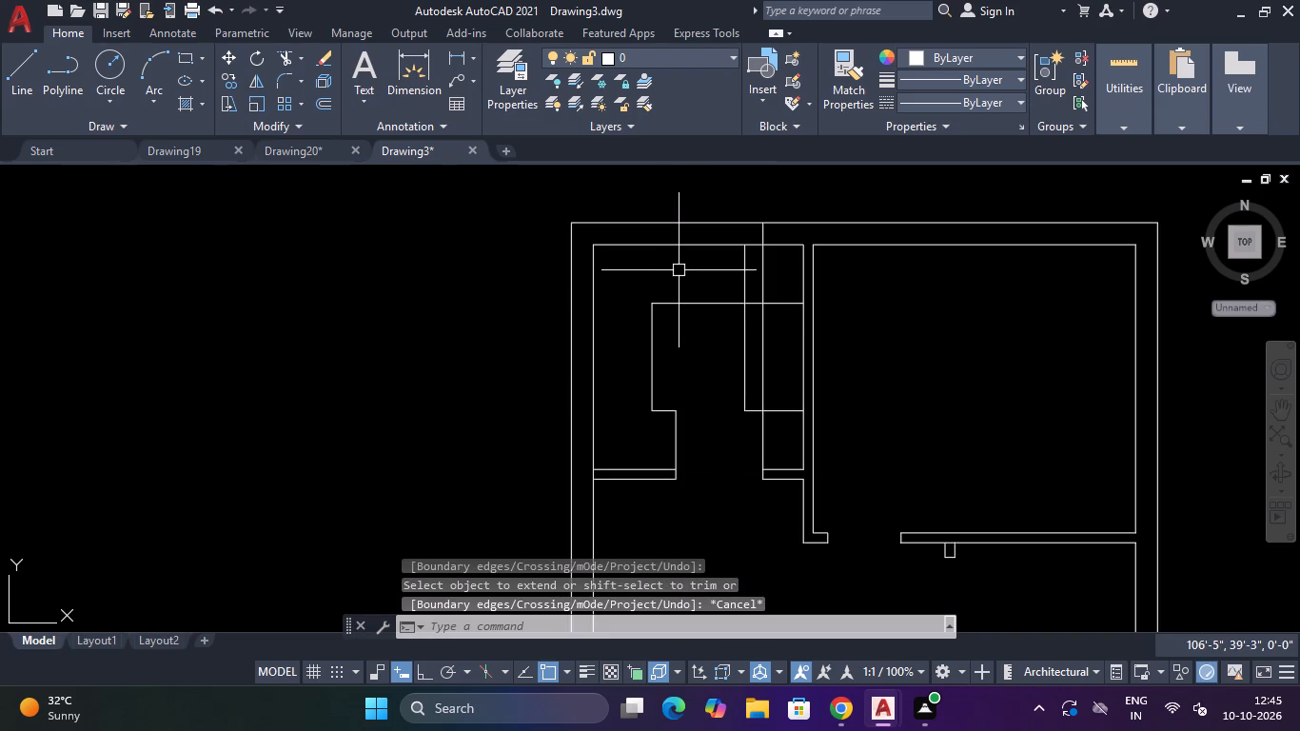
Trim away the vertical 2' offset line, the horizontal stub beside it, and the extended jamb line inside the top wall.
type("TR")
key("space")
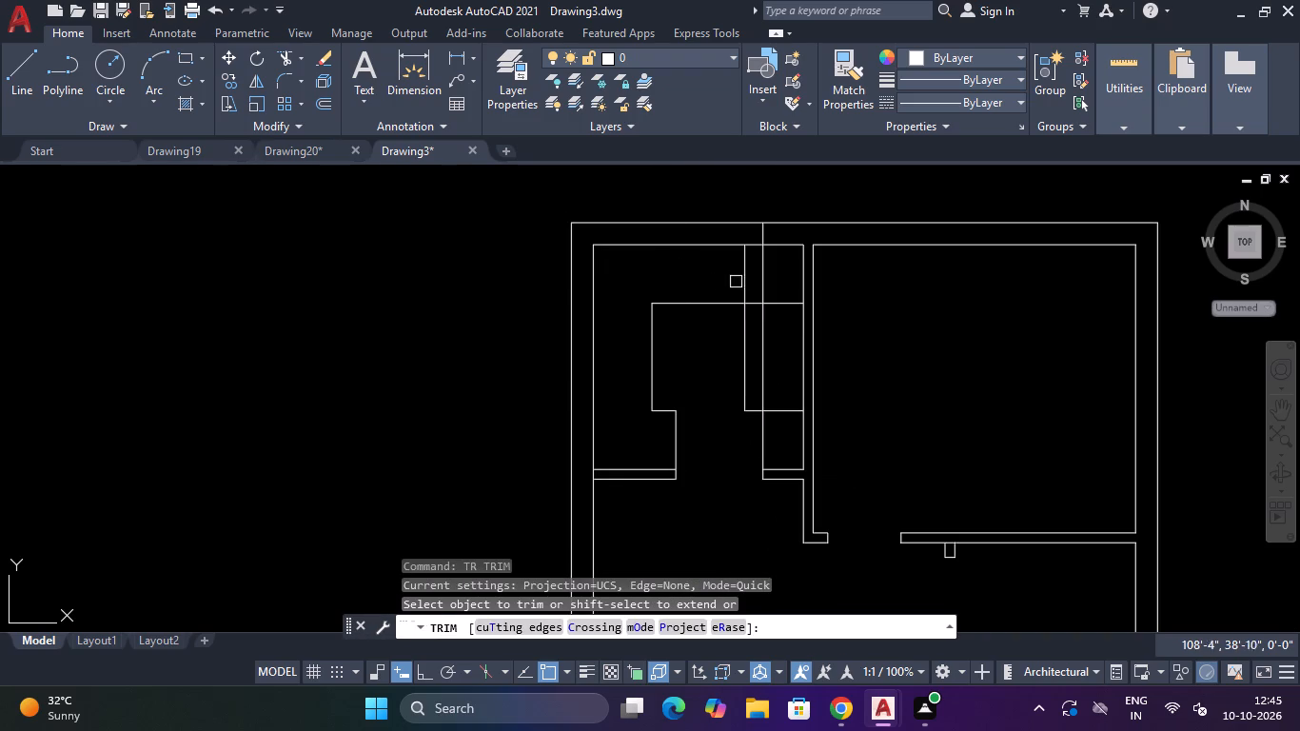
left_click(747, 270)
left_click(741, 331)
scroll(751, 400, "up", 1)
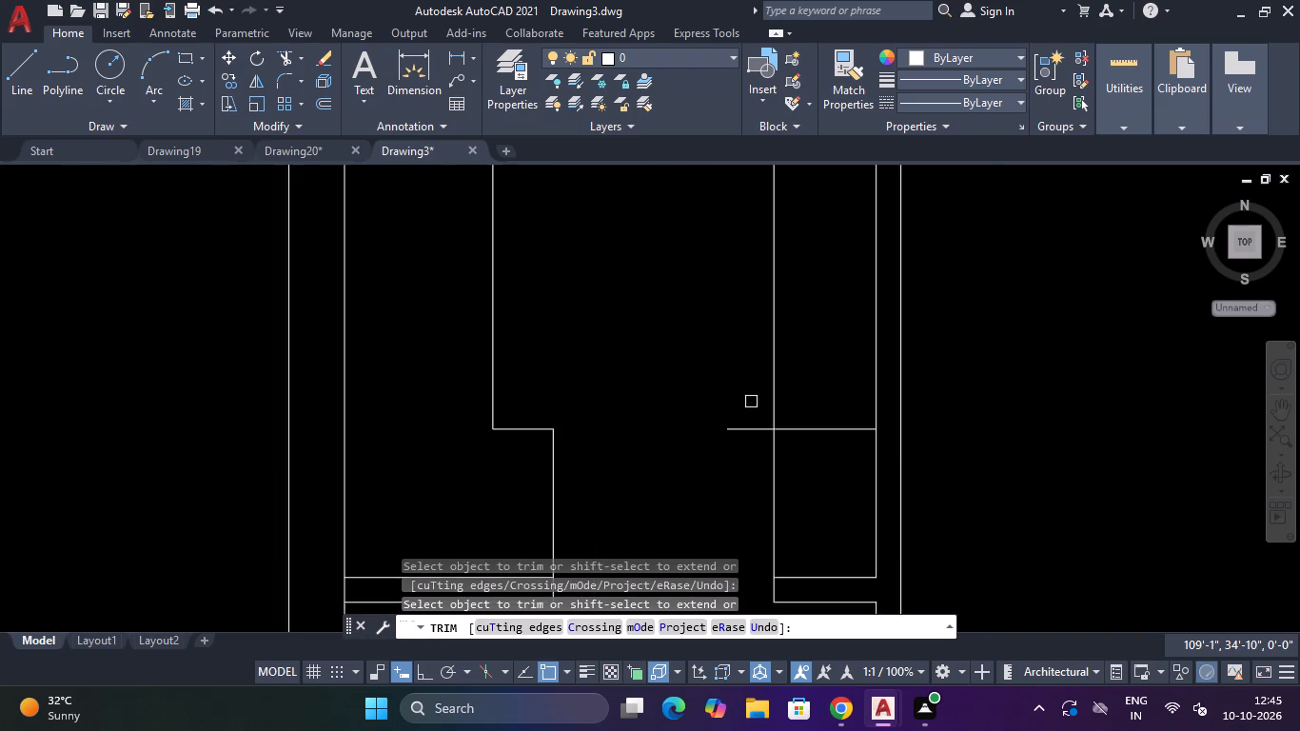
scroll(751, 402, "up", 2)
left_click(758, 445)
scroll(758, 439, "down", 4)
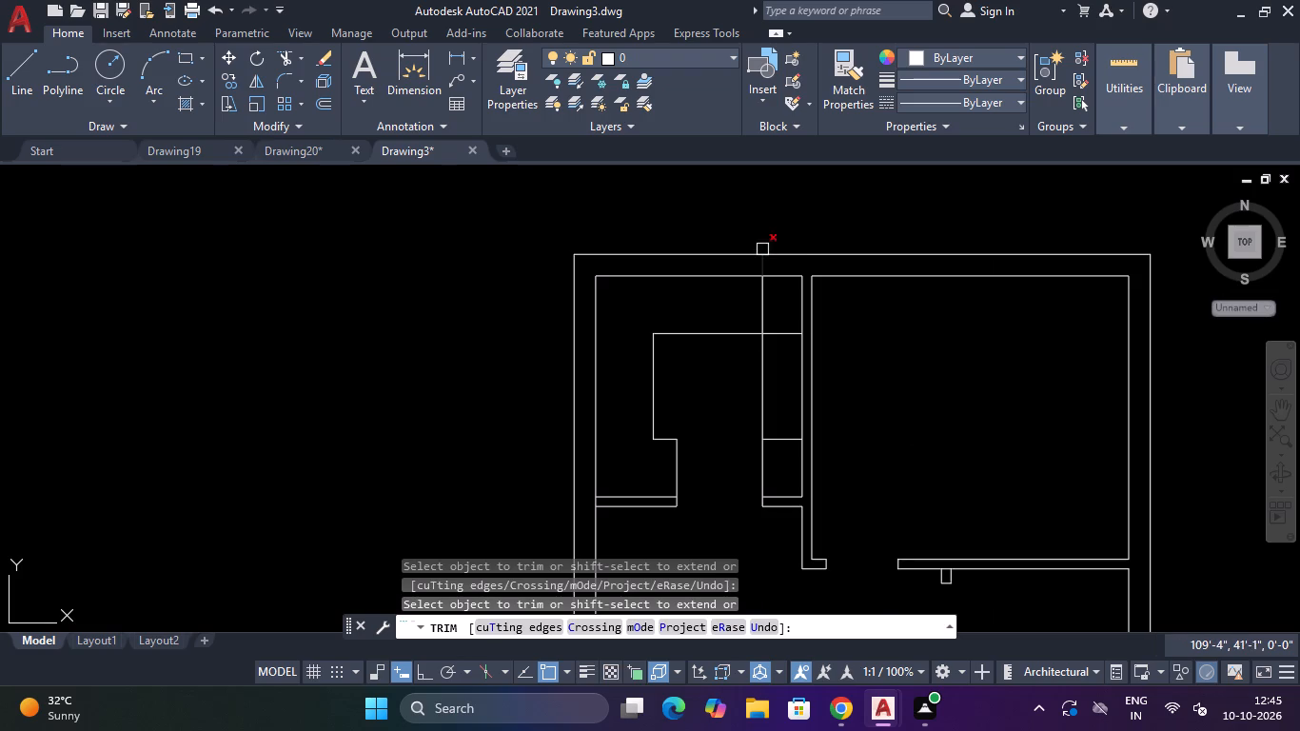
scroll(762, 253, "up", 2)
left_click(758, 274)
scroll(759, 277, "down", 3)
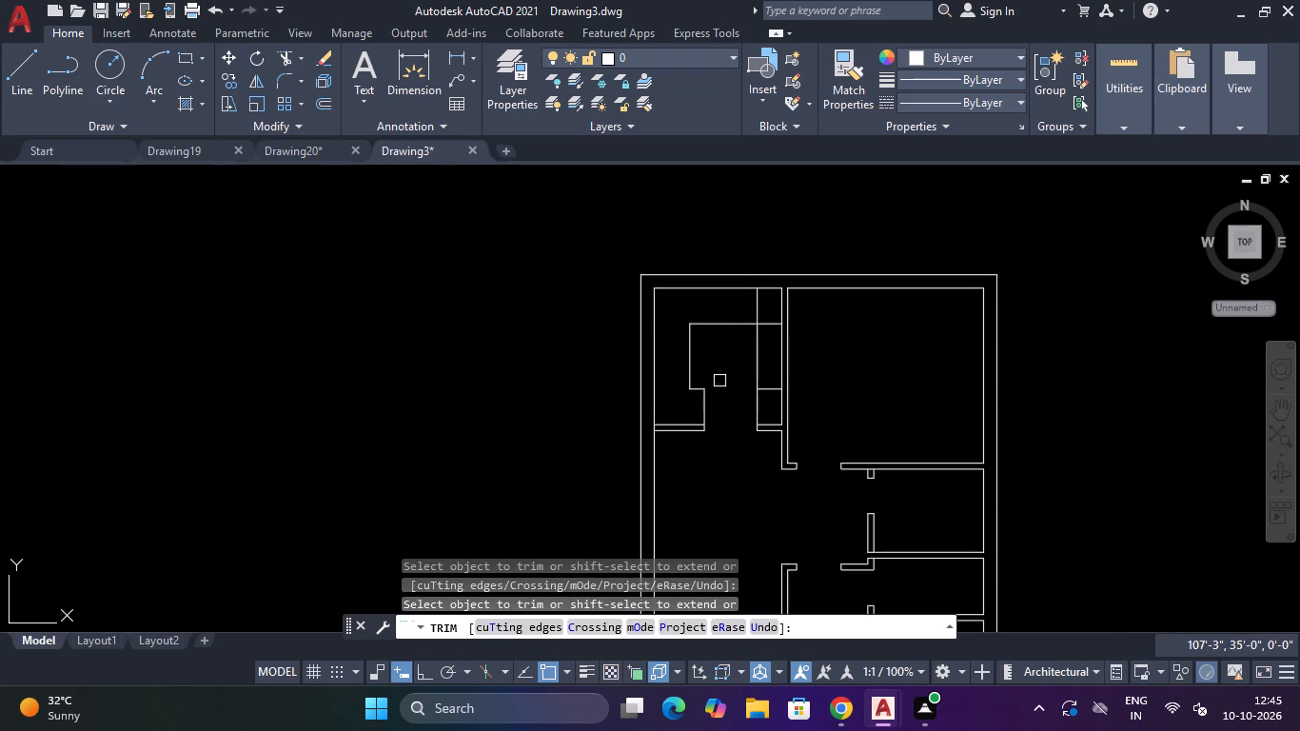
key("Escape")
Extend the outline's left vertical line down to the bottom partition of the upper-left room.
scroll(700, 404, "up", 3)
type("EX")
key("space")
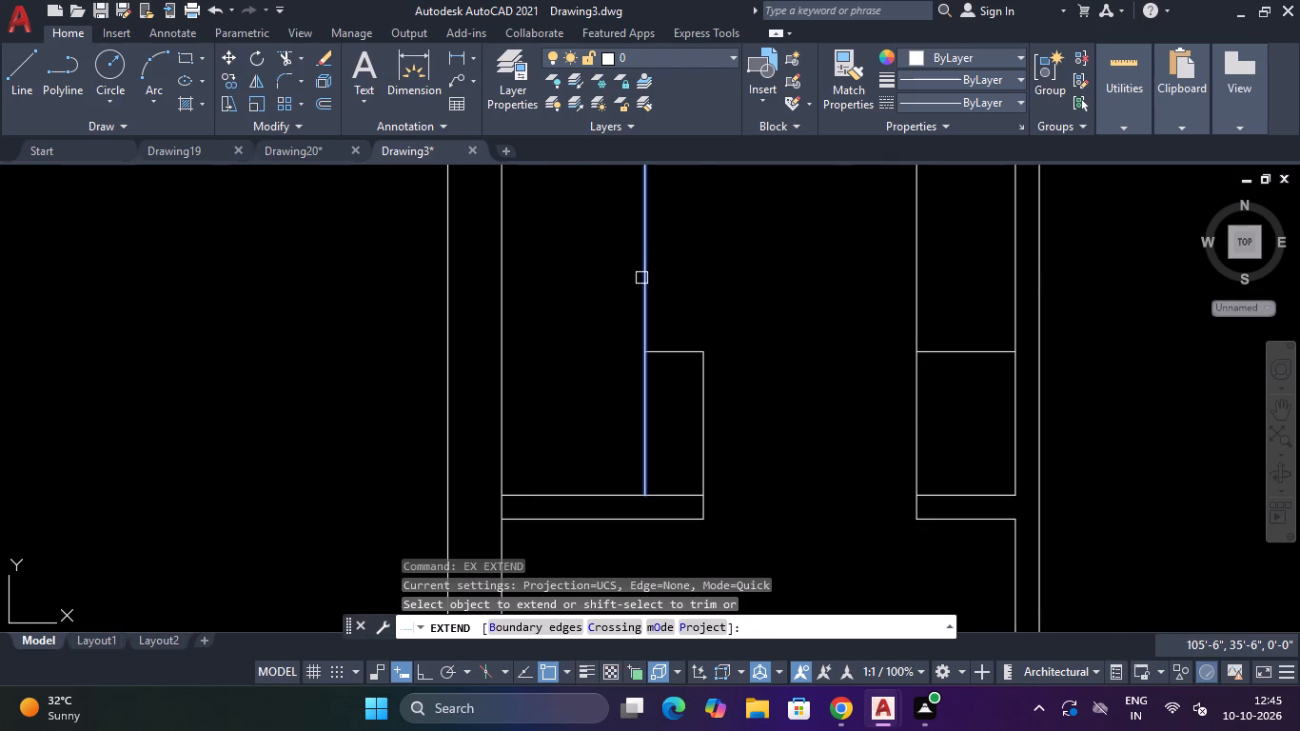
left_click(641, 278)
key("Escape")
Trim the leftover horizontal and vertical pieces above the partition and past the outline's upper-right corner, leaving an inverted U outline.
type("TR")
key("space")
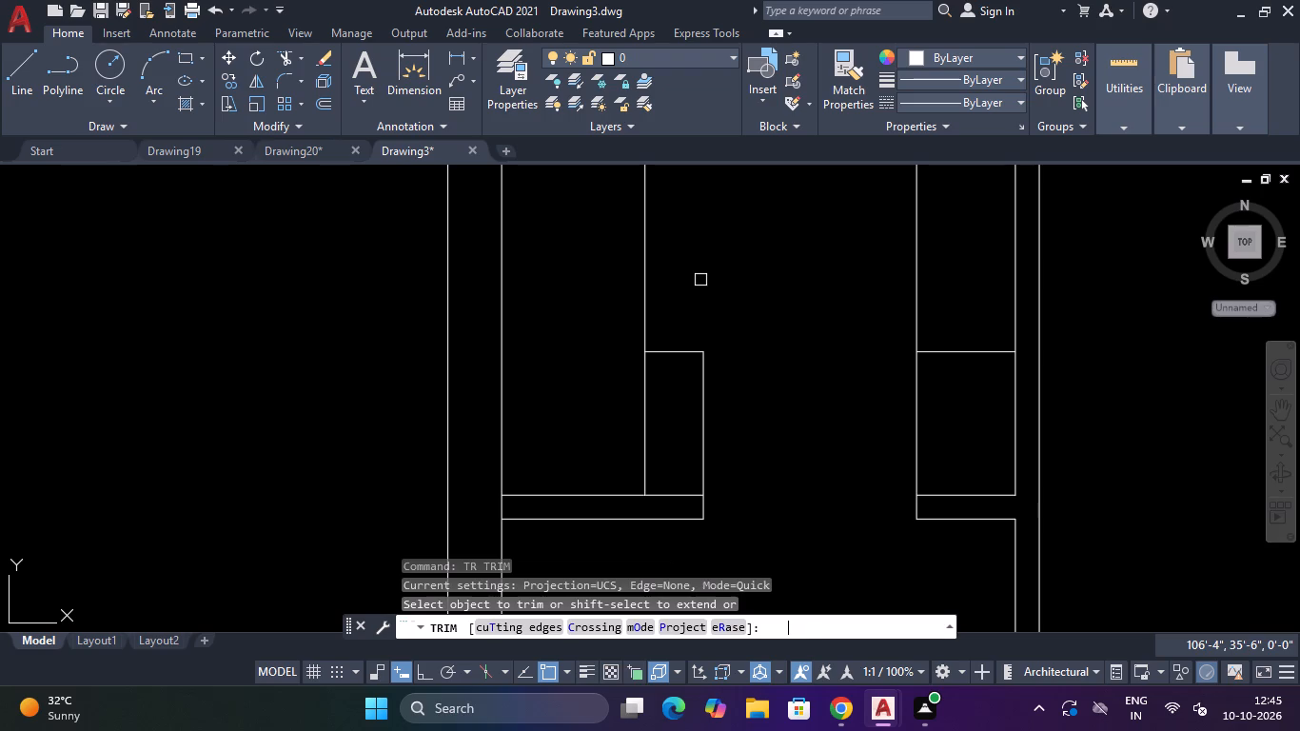
left_click(664, 356)
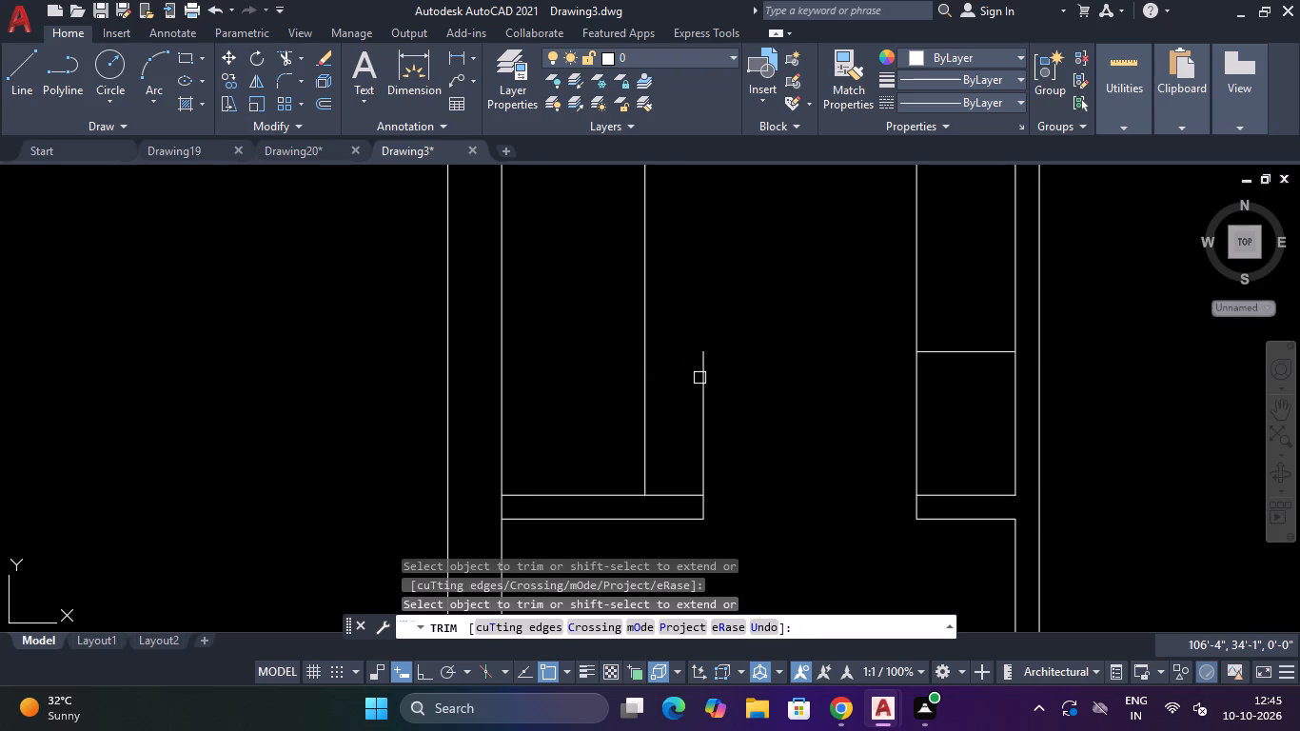
left_click(700, 379)
left_click(980, 354)
scroll(972, 352, "down", 4)
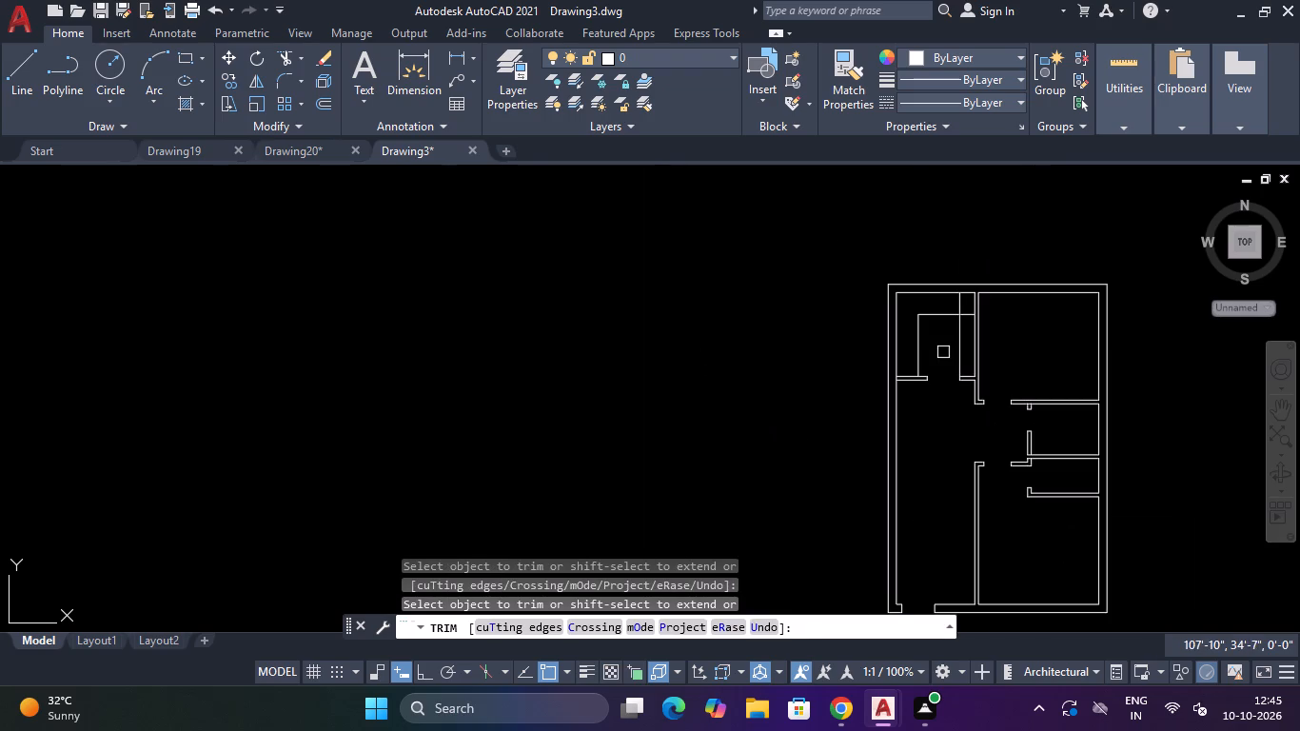
scroll(953, 299, "up", 3)
left_click(962, 306)
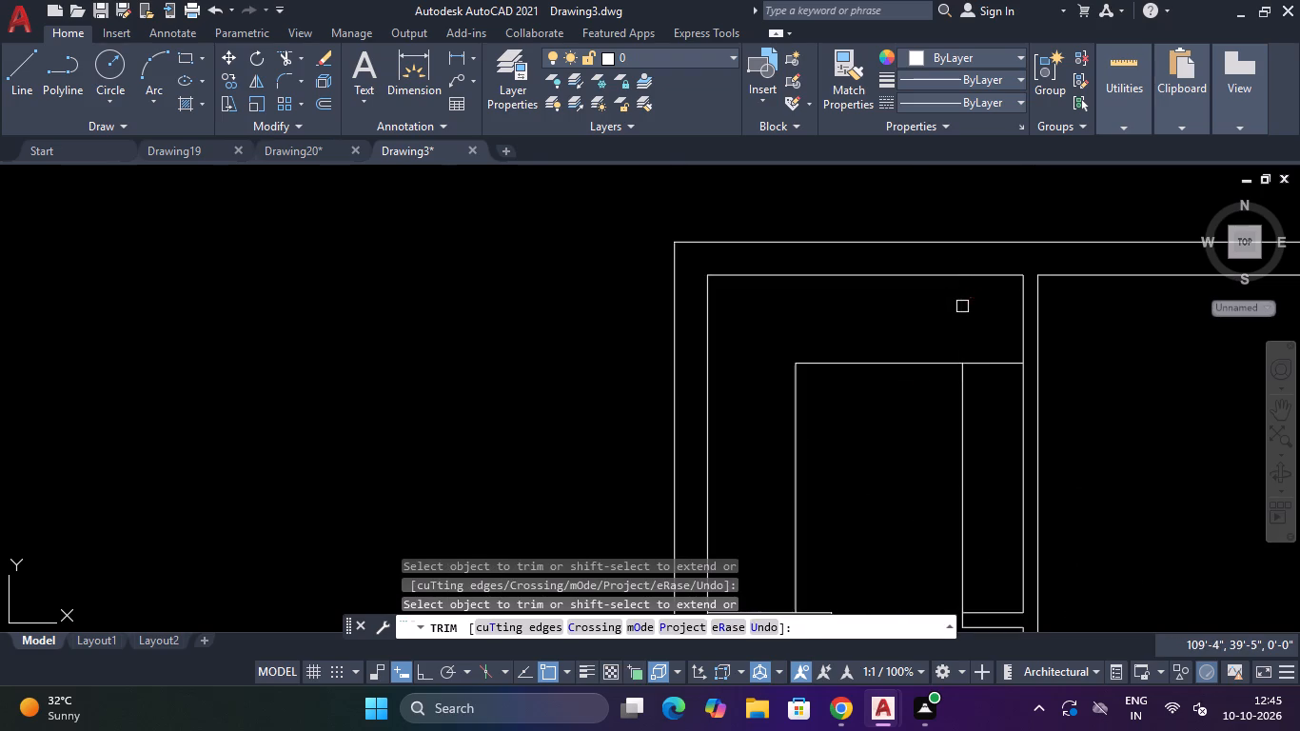
left_click(988, 358)
scroll(982, 357, "down", 2)
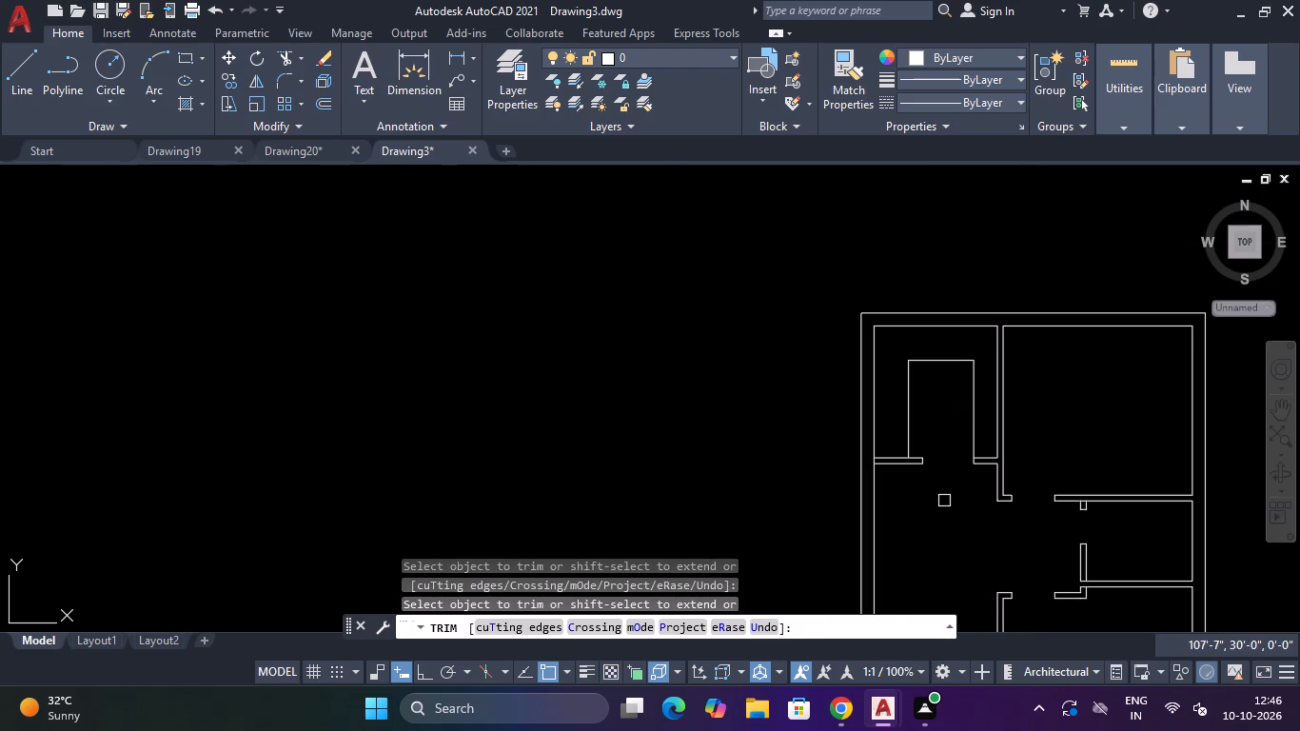
scroll(953, 481, "up", 1)
key("Escape")
key("Escape")
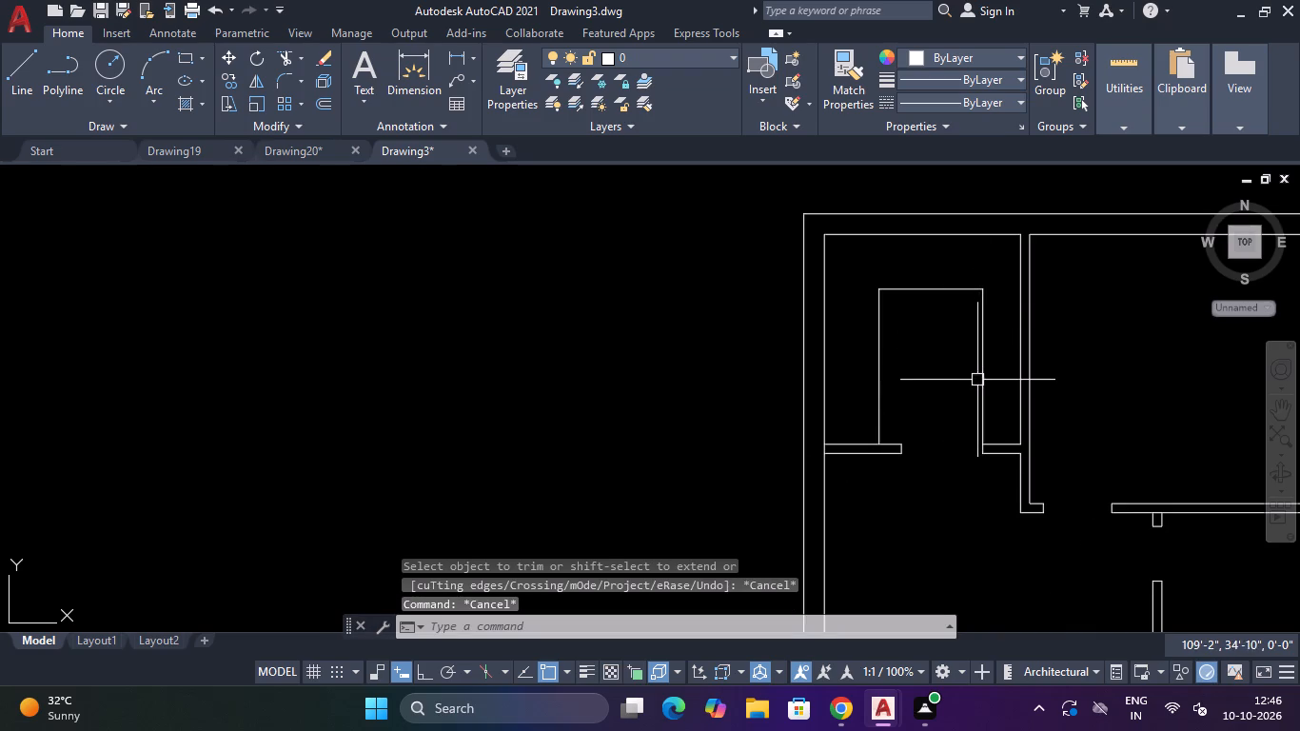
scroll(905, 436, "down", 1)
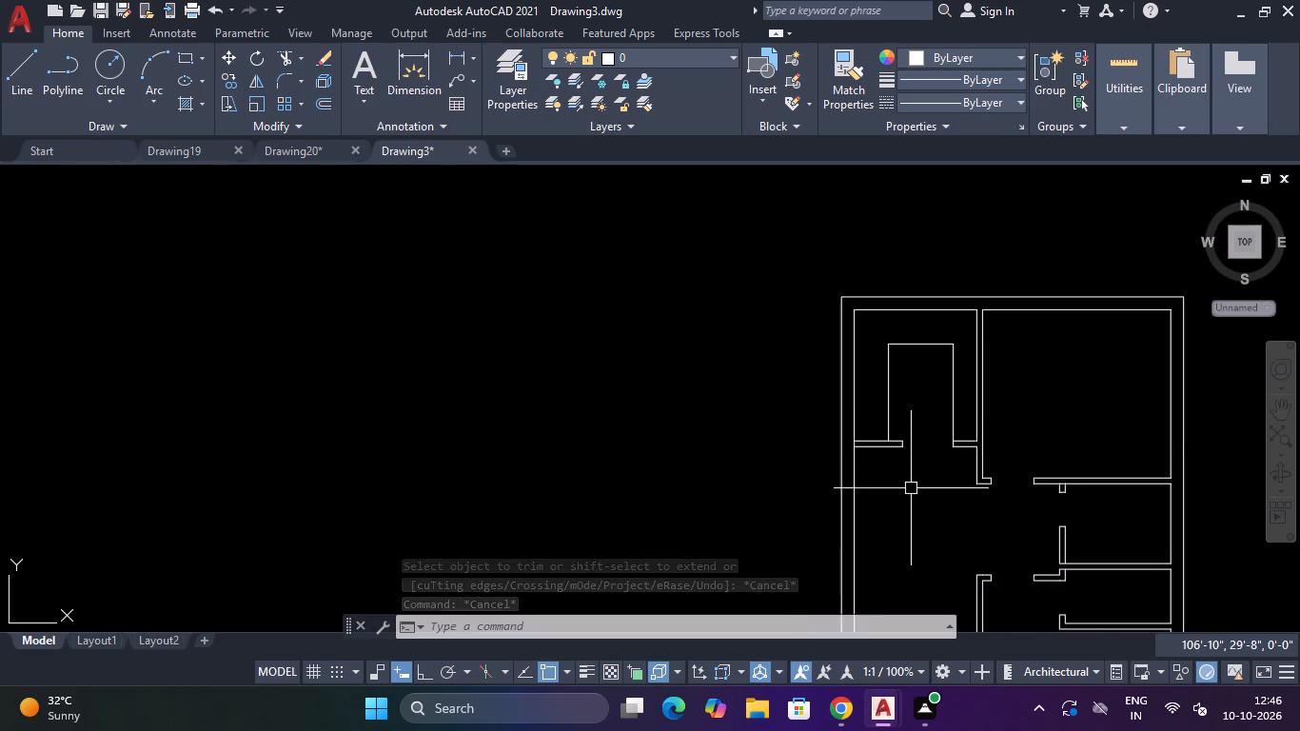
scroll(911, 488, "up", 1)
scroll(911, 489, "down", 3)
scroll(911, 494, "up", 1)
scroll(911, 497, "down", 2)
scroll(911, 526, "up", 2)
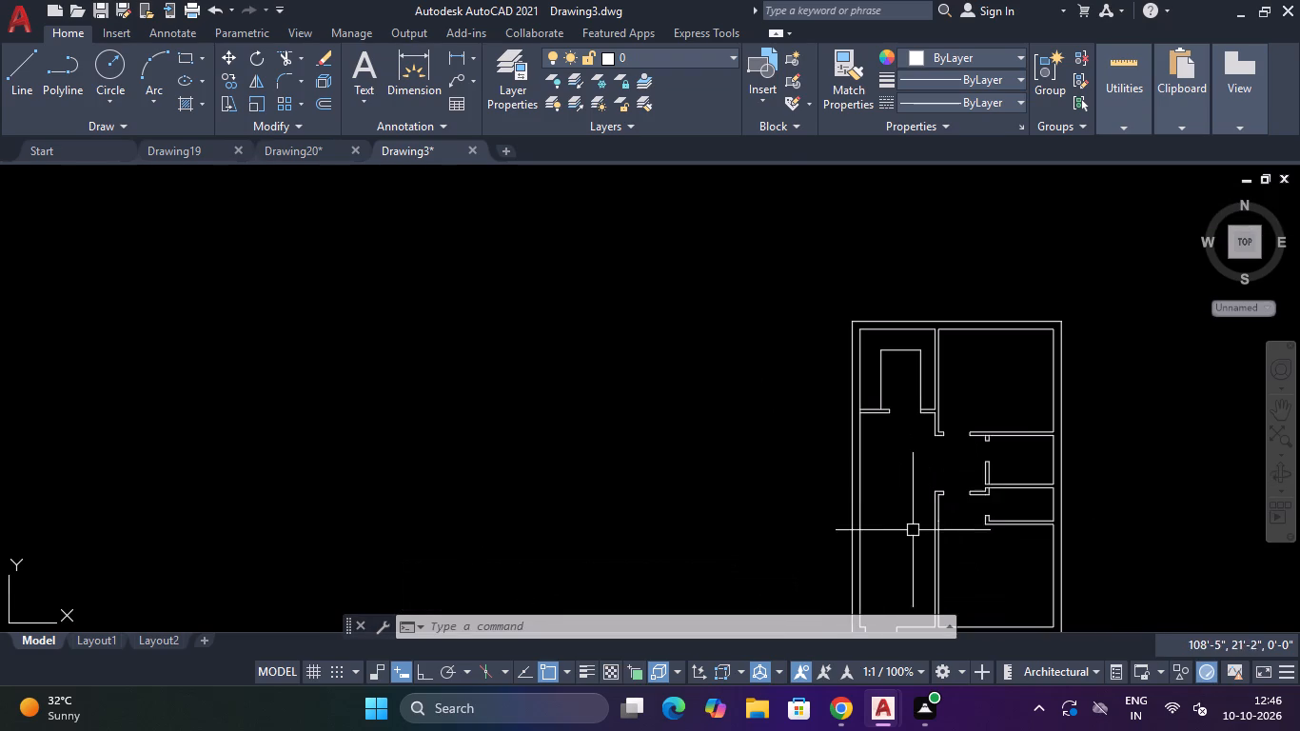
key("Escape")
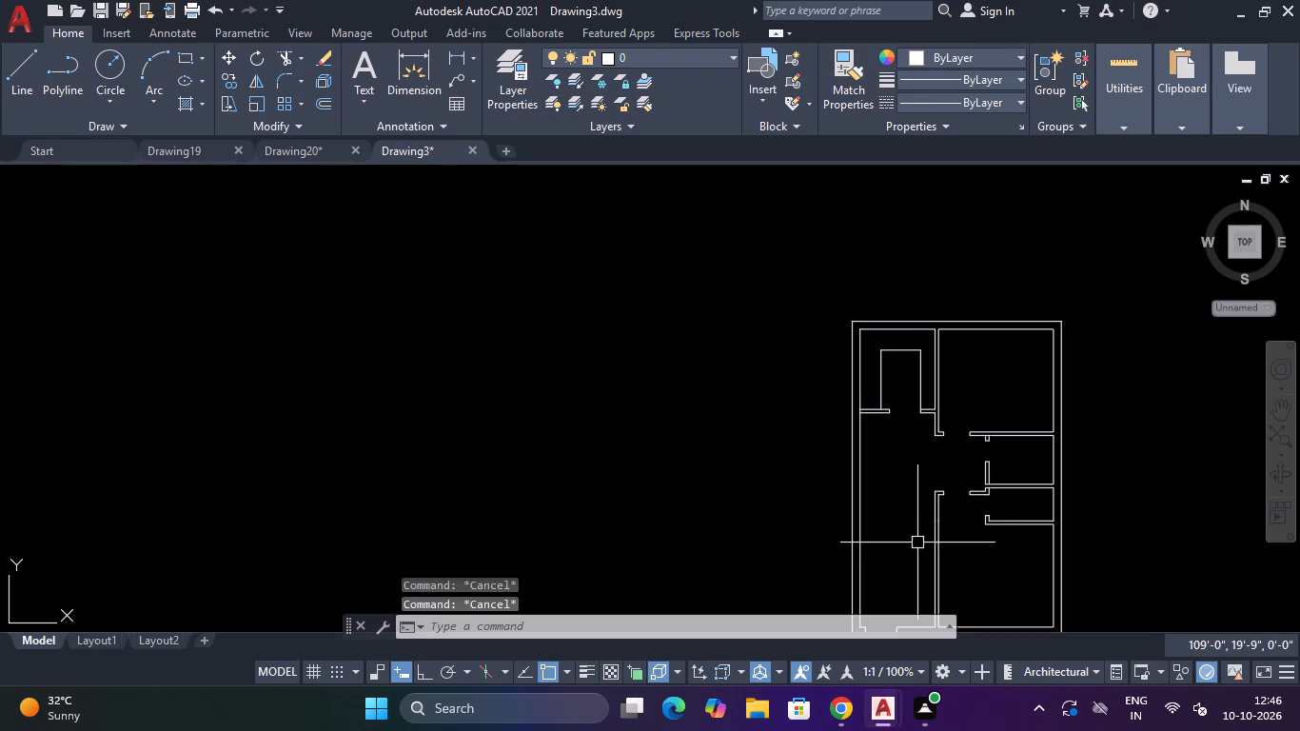
Insert the Door - Imperial block from the architectural tool palette in the empty area left of the plan.
key("ctrl+3")
left_click_drag(827, 210, 798, 224)
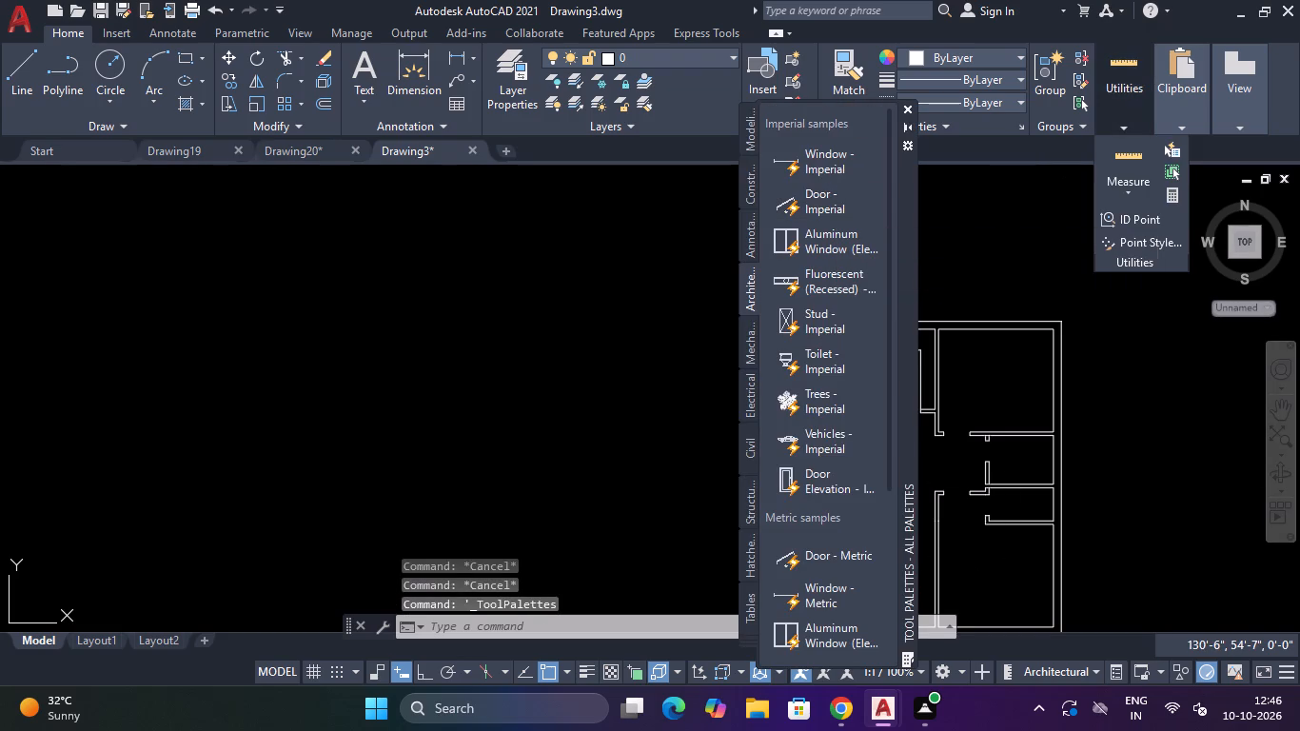
left_click_drag(798, 224, 572, 286)
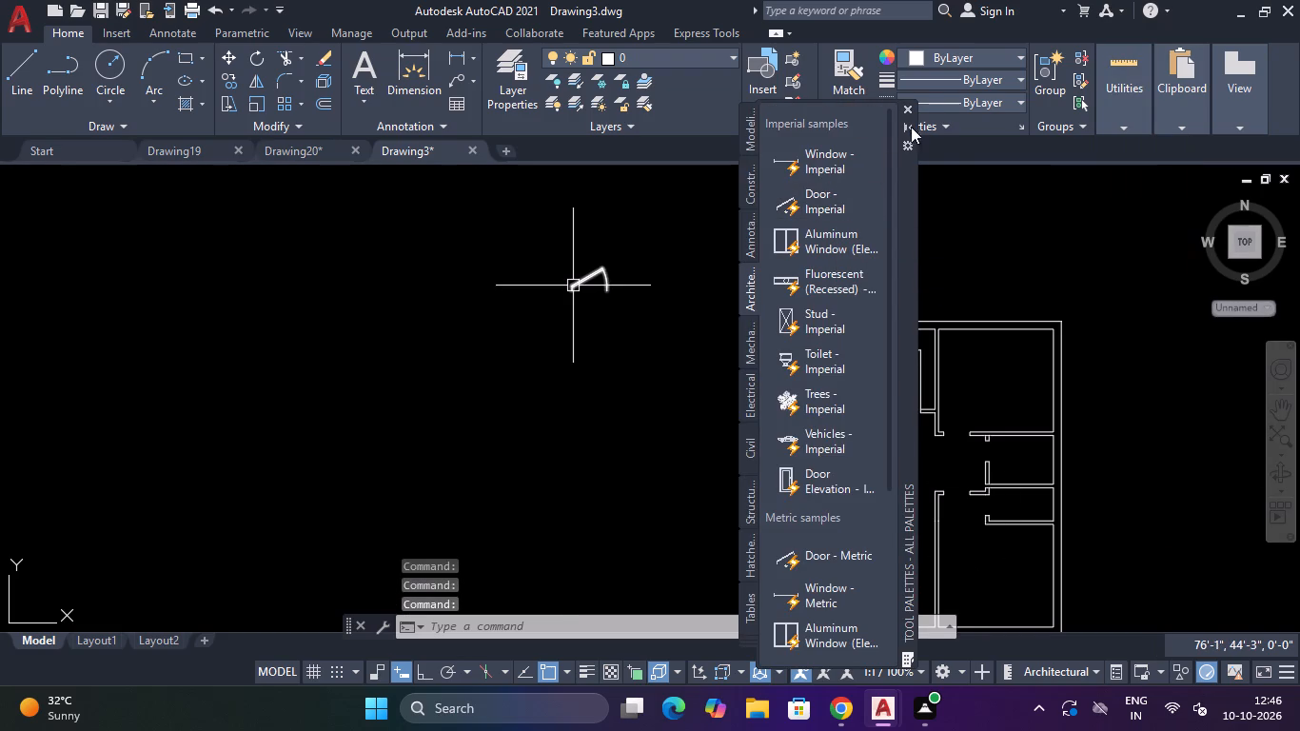
left_click(905, 107)
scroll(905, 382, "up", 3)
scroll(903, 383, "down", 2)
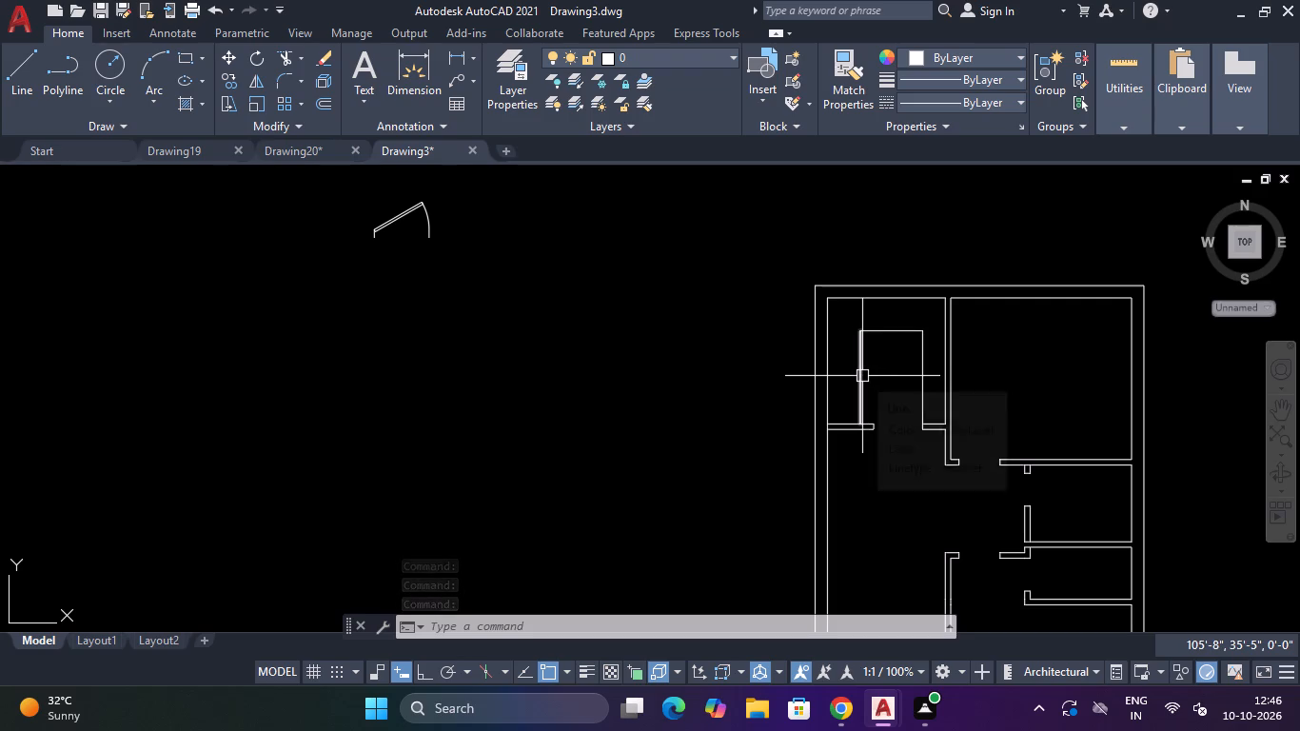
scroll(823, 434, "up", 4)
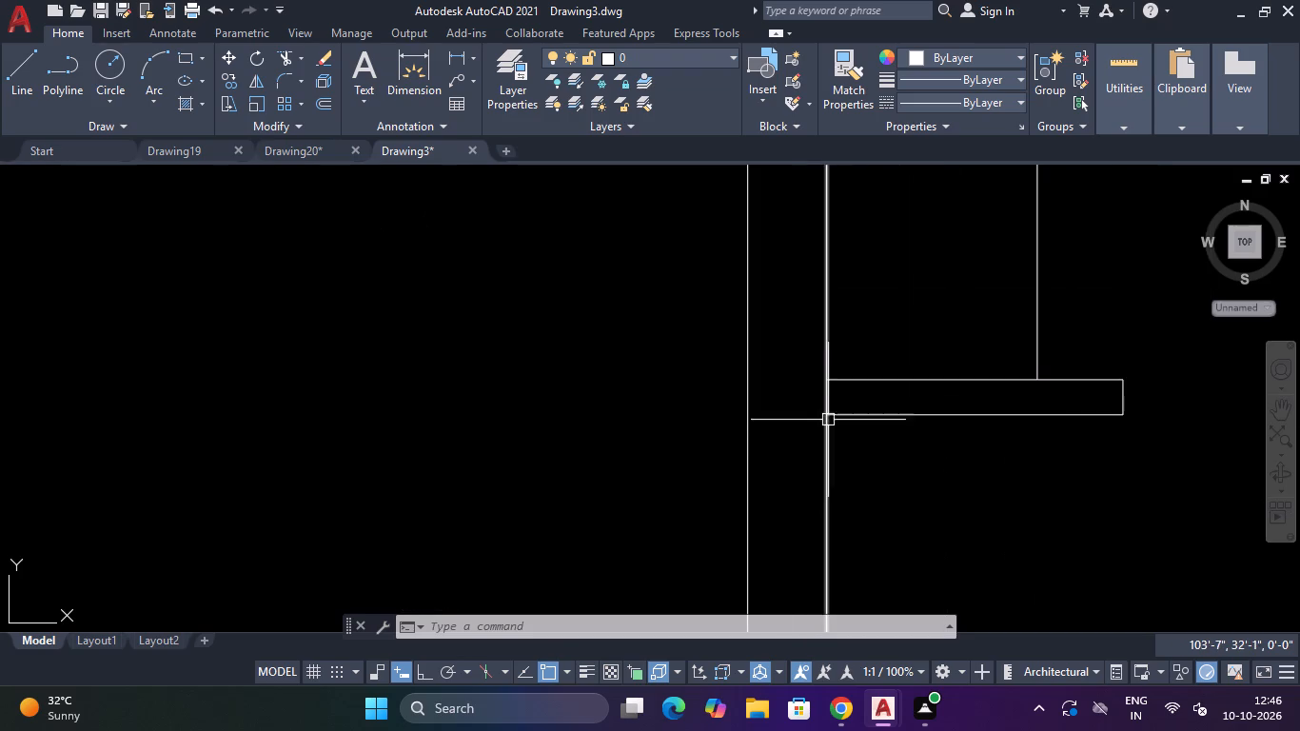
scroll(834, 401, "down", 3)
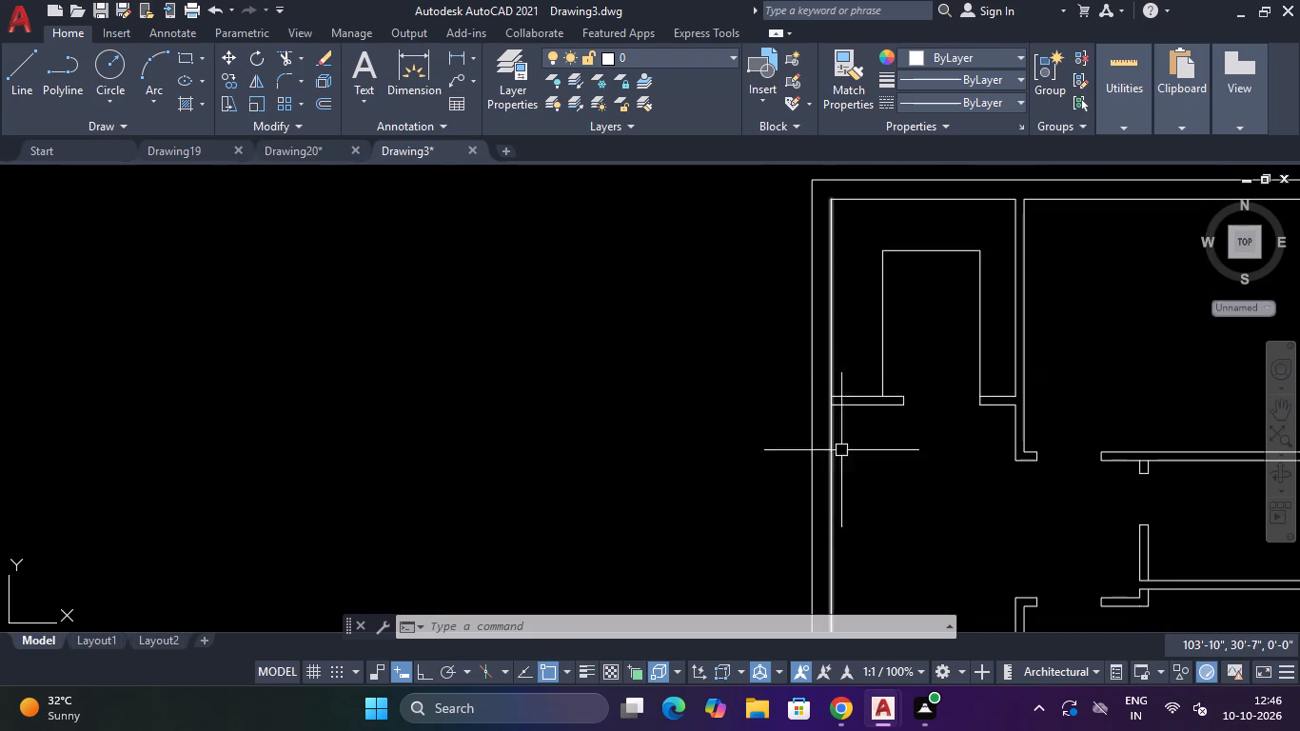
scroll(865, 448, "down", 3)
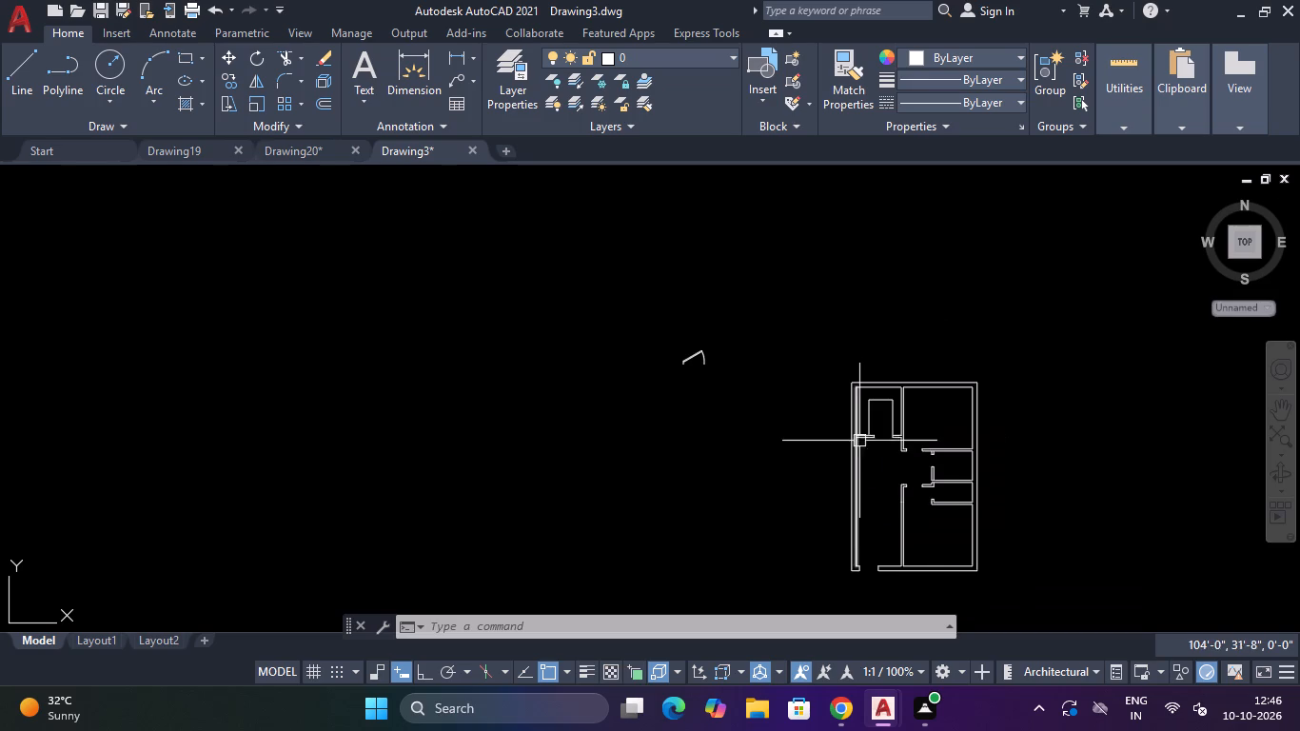
Copy the door block three times in a straight horizontal row to its left, the first copy about 10'-10" away.
scroll(702, 346, "up", 2)
left_click(707, 342)
left_click(678, 385)
type("CO")
key("Return")
left_click(675, 369)
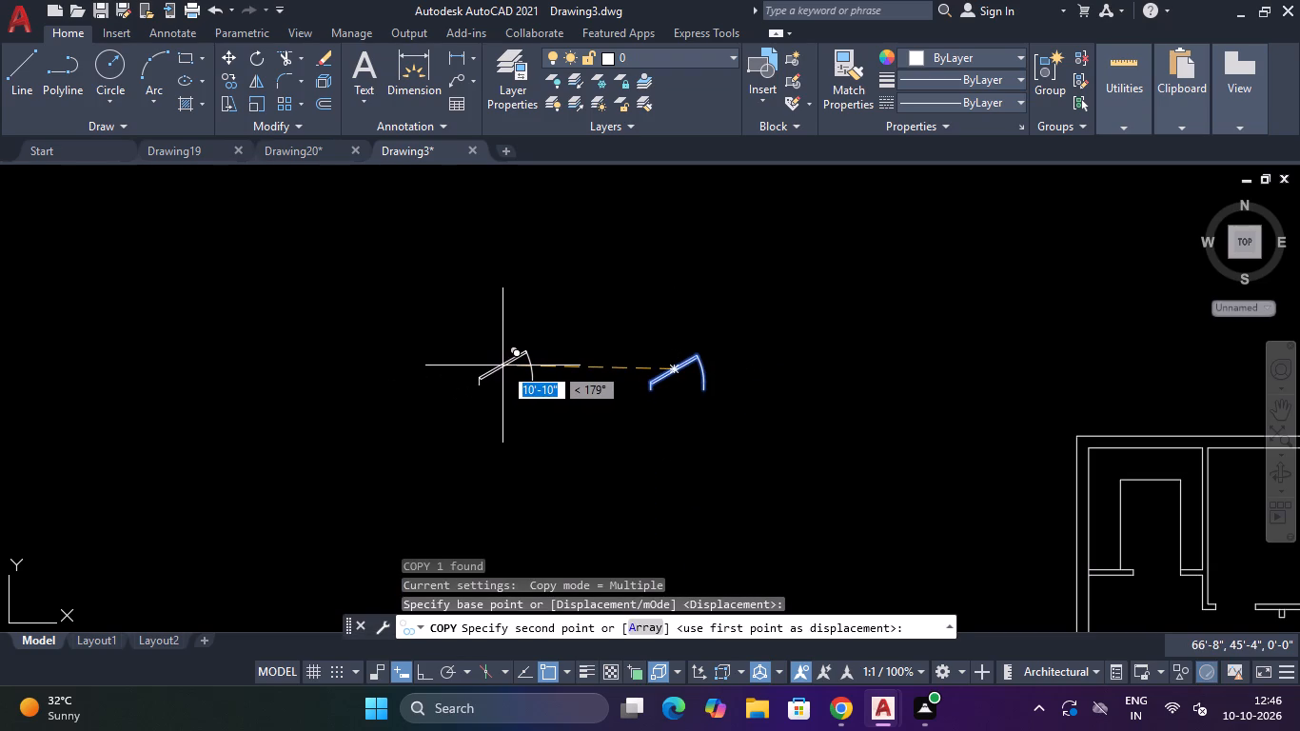
key("F8")
left_click(503, 371)
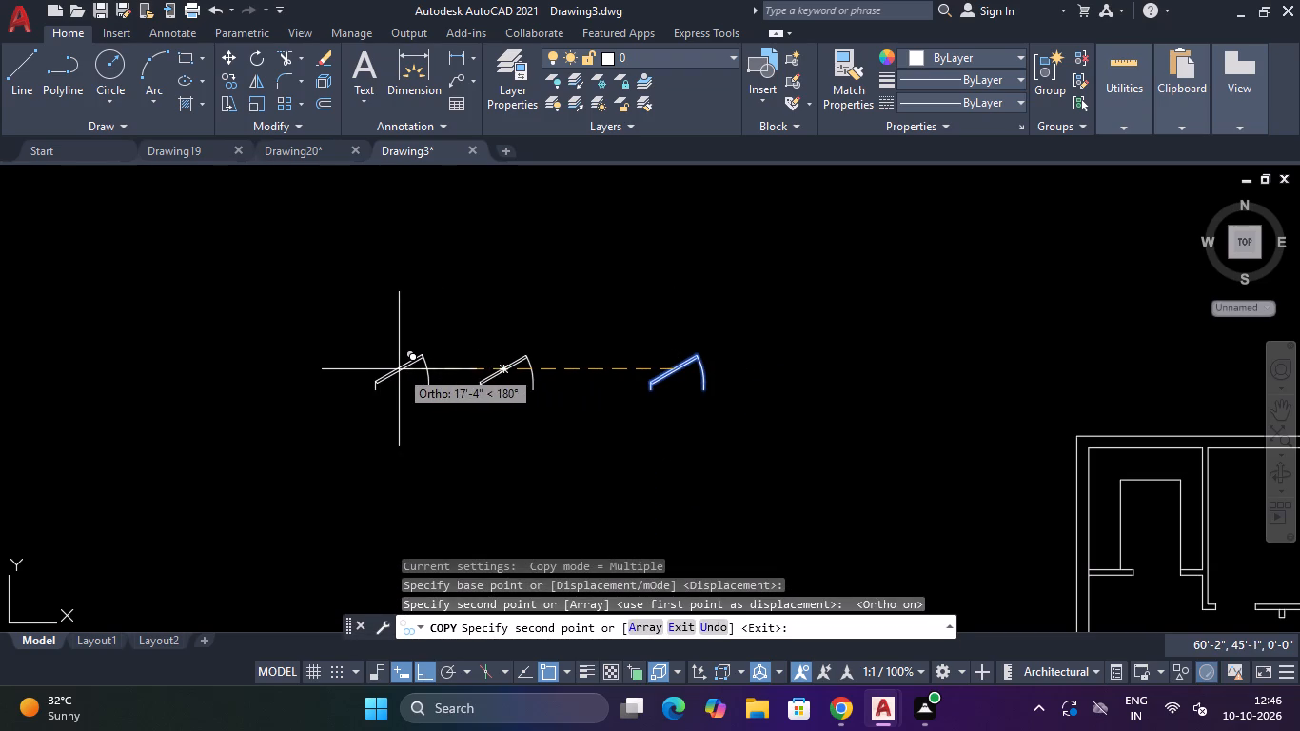
left_click(358, 369)
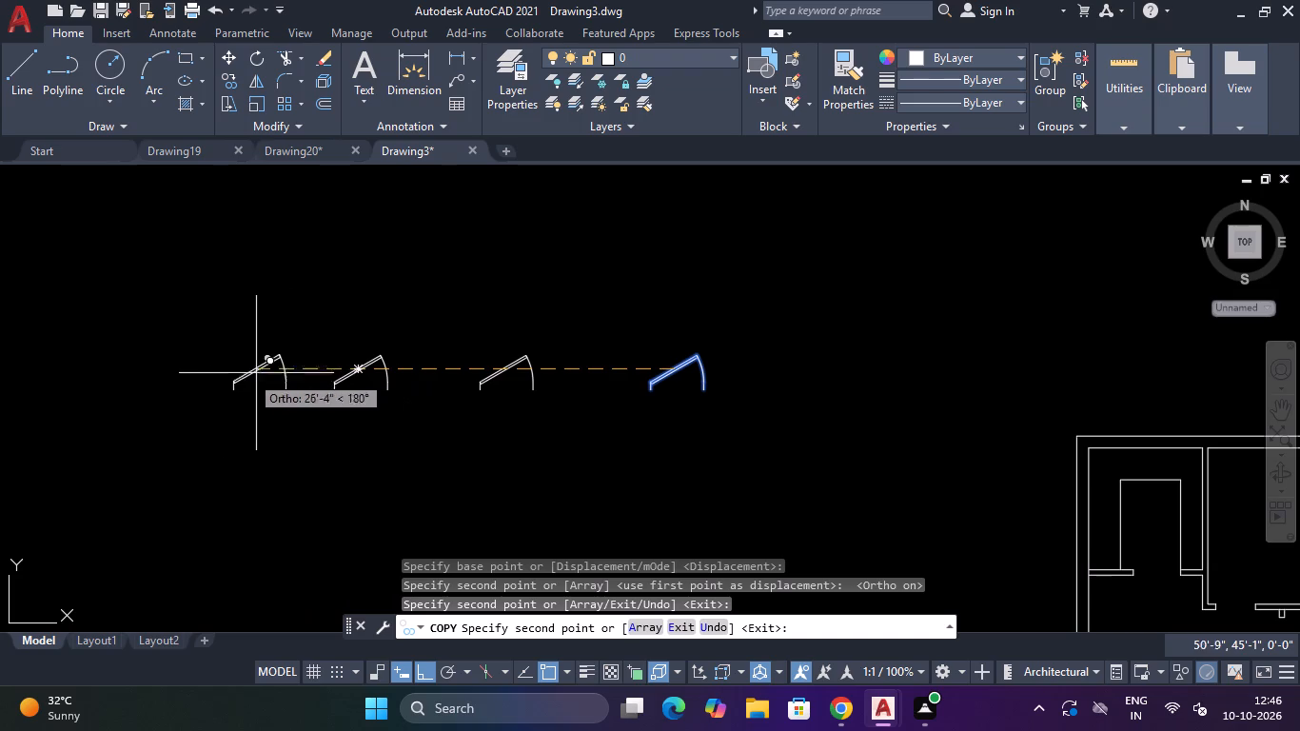
left_click(210, 381)
key("Escape")
Delete the leftmost of the four door blocks in the row.
scroll(319, 420, "down", 3)
scroll(456, 445, "up", 3)
scroll(432, 432, "down", 3)
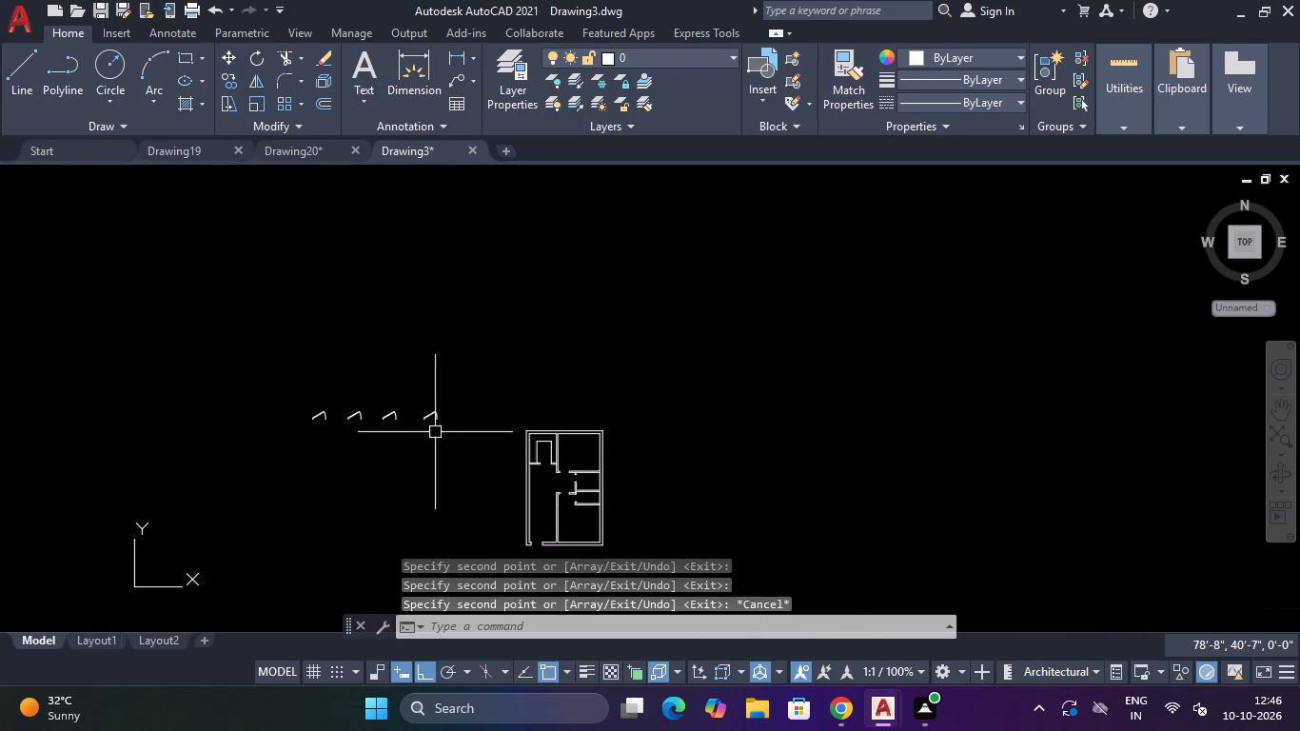
scroll(553, 501, "up", 3)
scroll(582, 415, "up", 2)
scroll(592, 417, "down", 3)
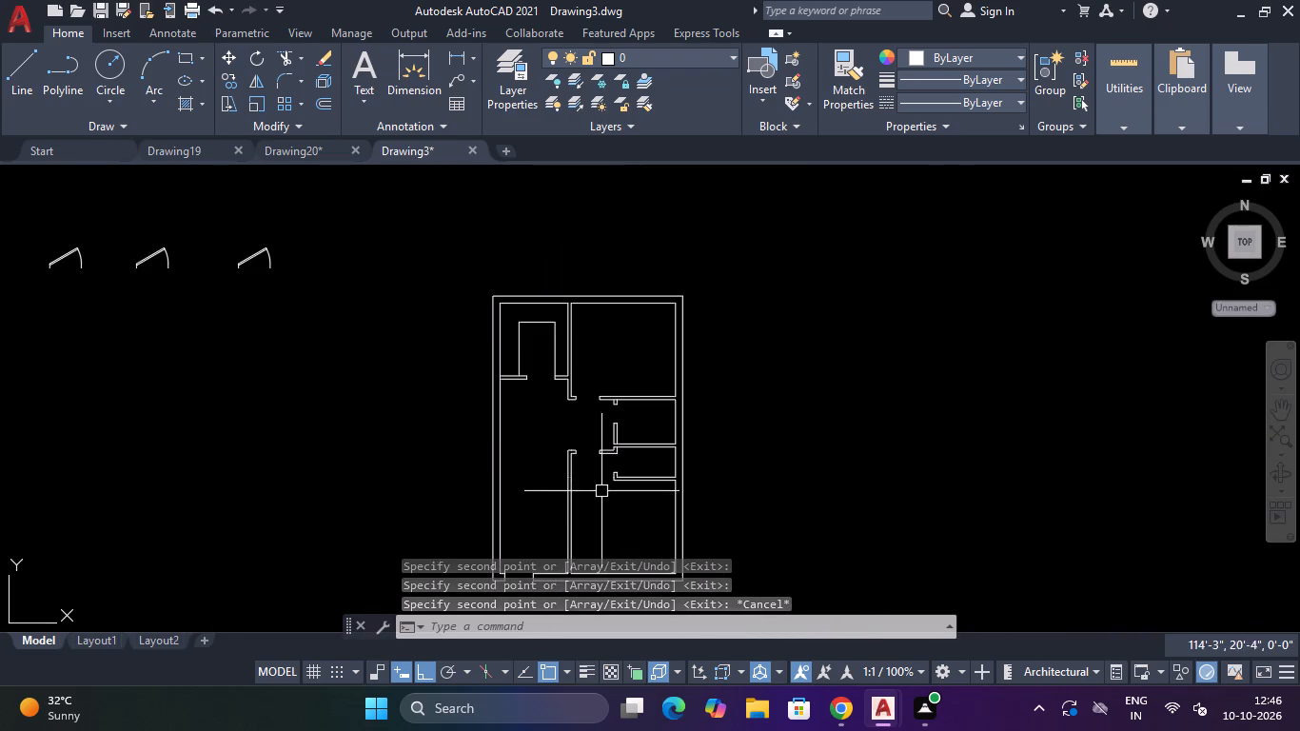
scroll(451, 331, "down", 2)
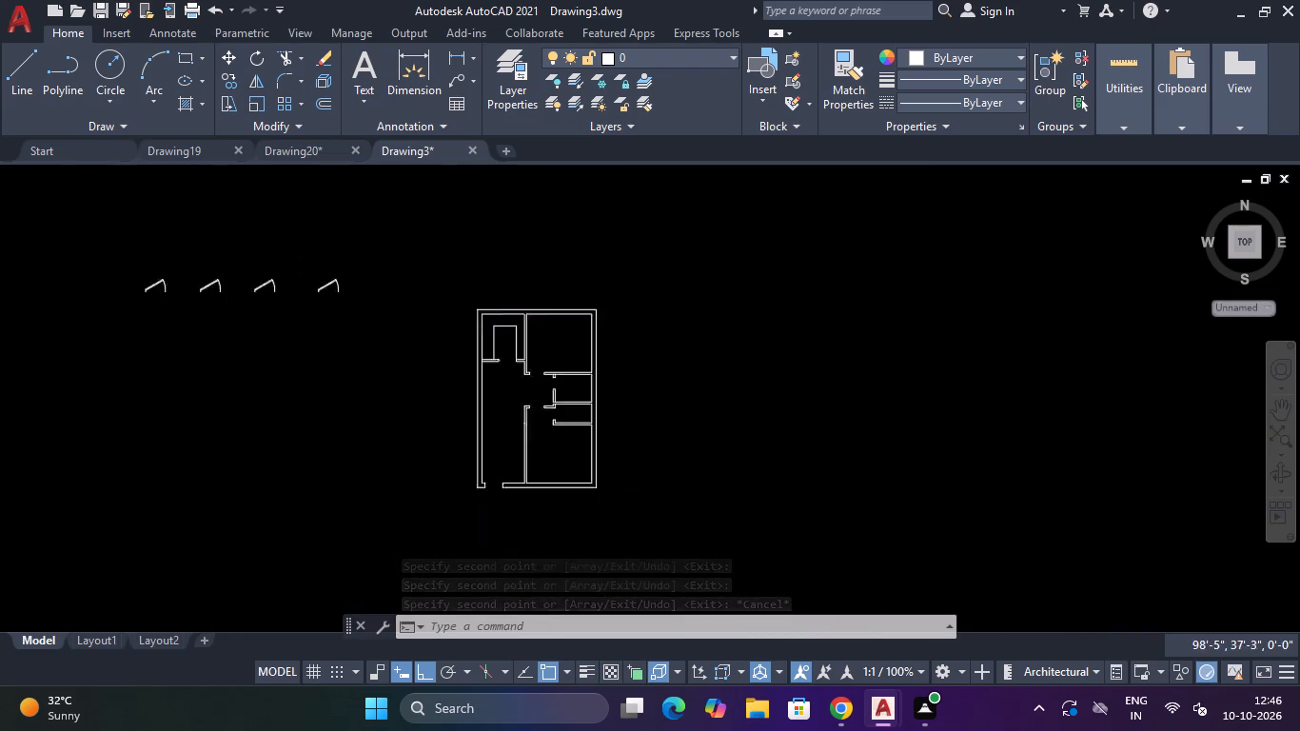
scroll(329, 324, "up", 3)
left_click(132, 210)
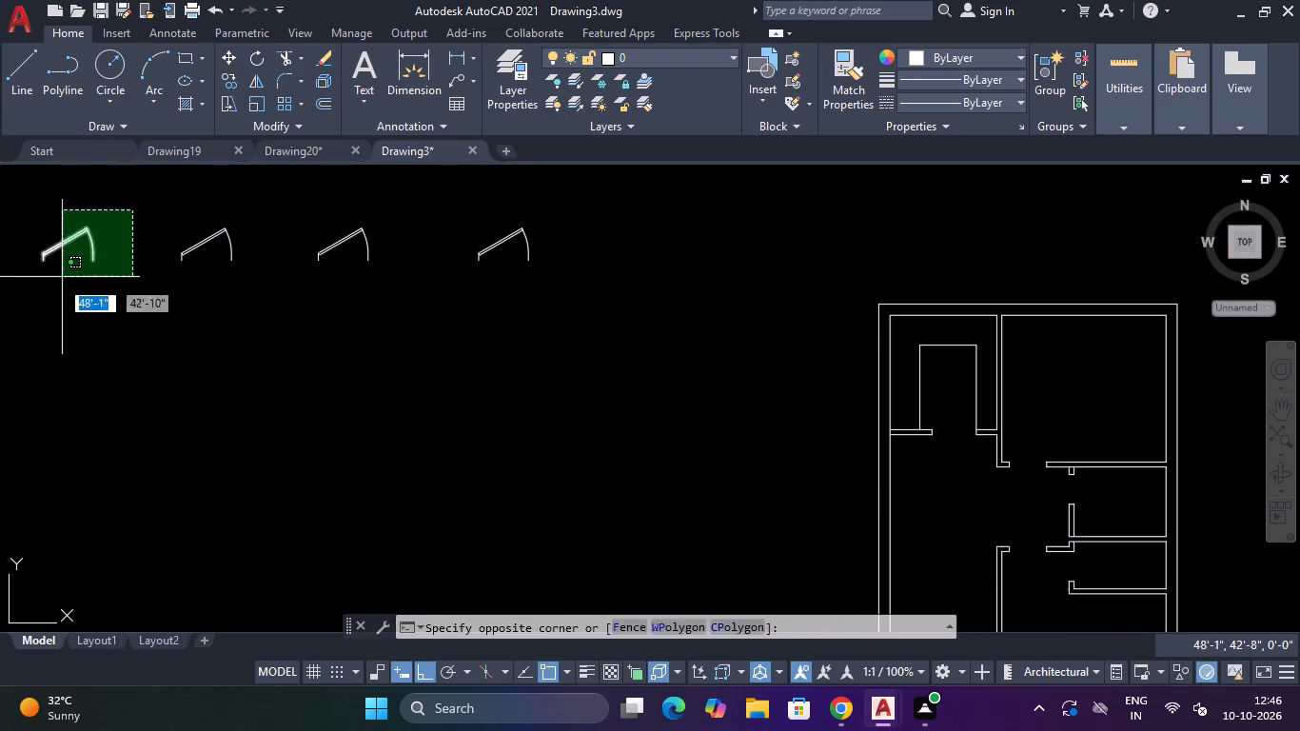
left_click(54, 281)
key("Delete")
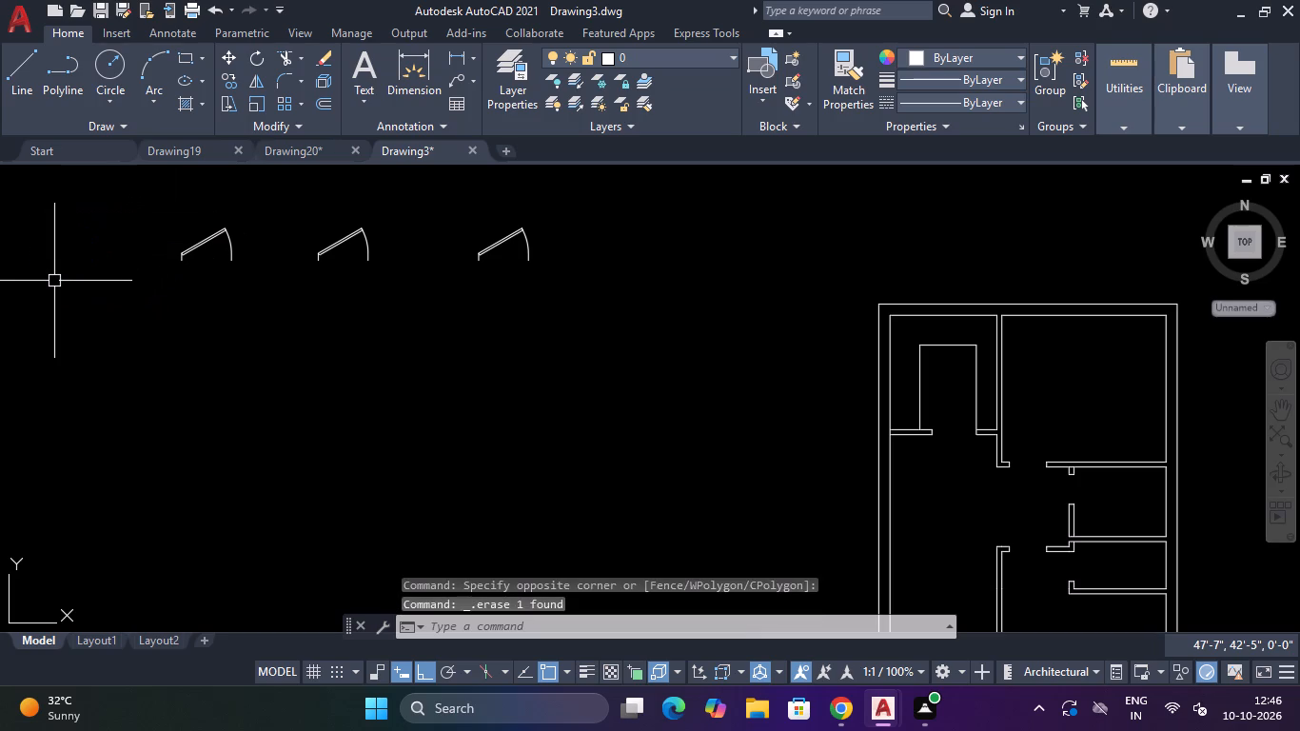
Draw a 2' horizontal reference line just below the rightmost door block.
type("L")
key("space")
left_click(467, 283)
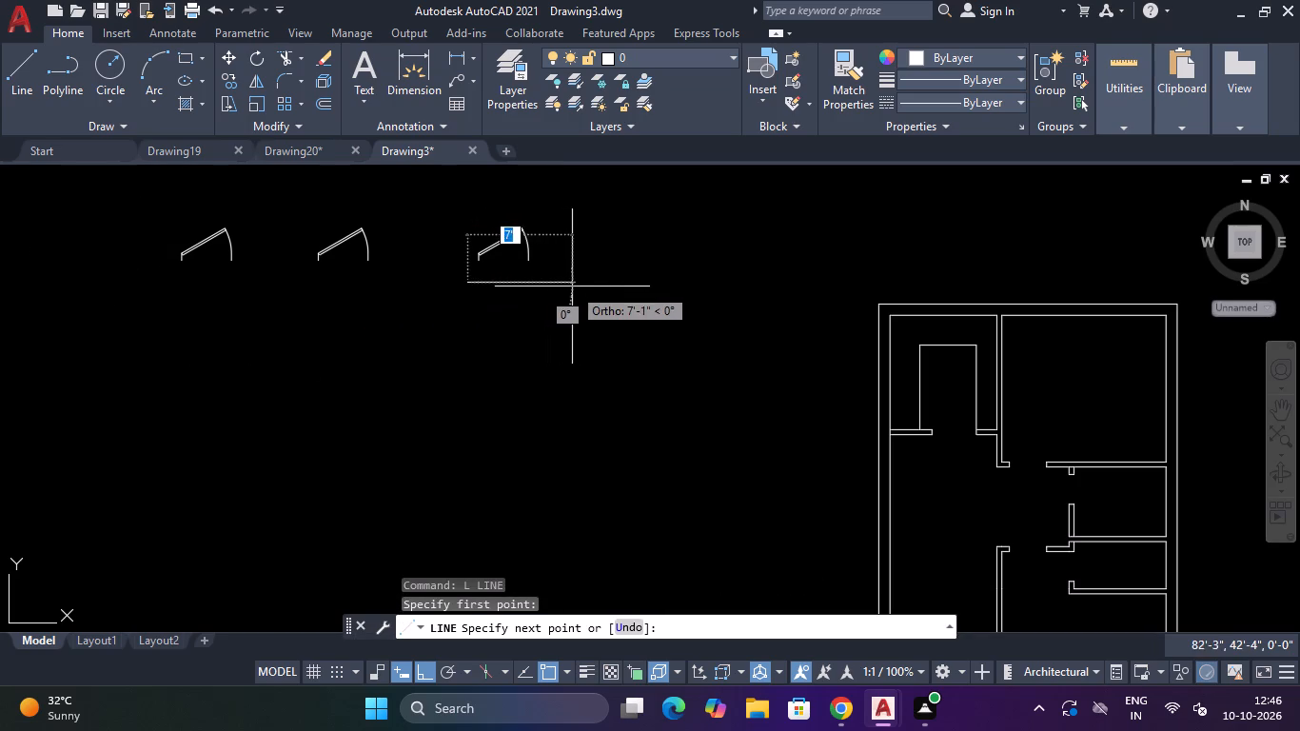
type("2'")
key("Return")
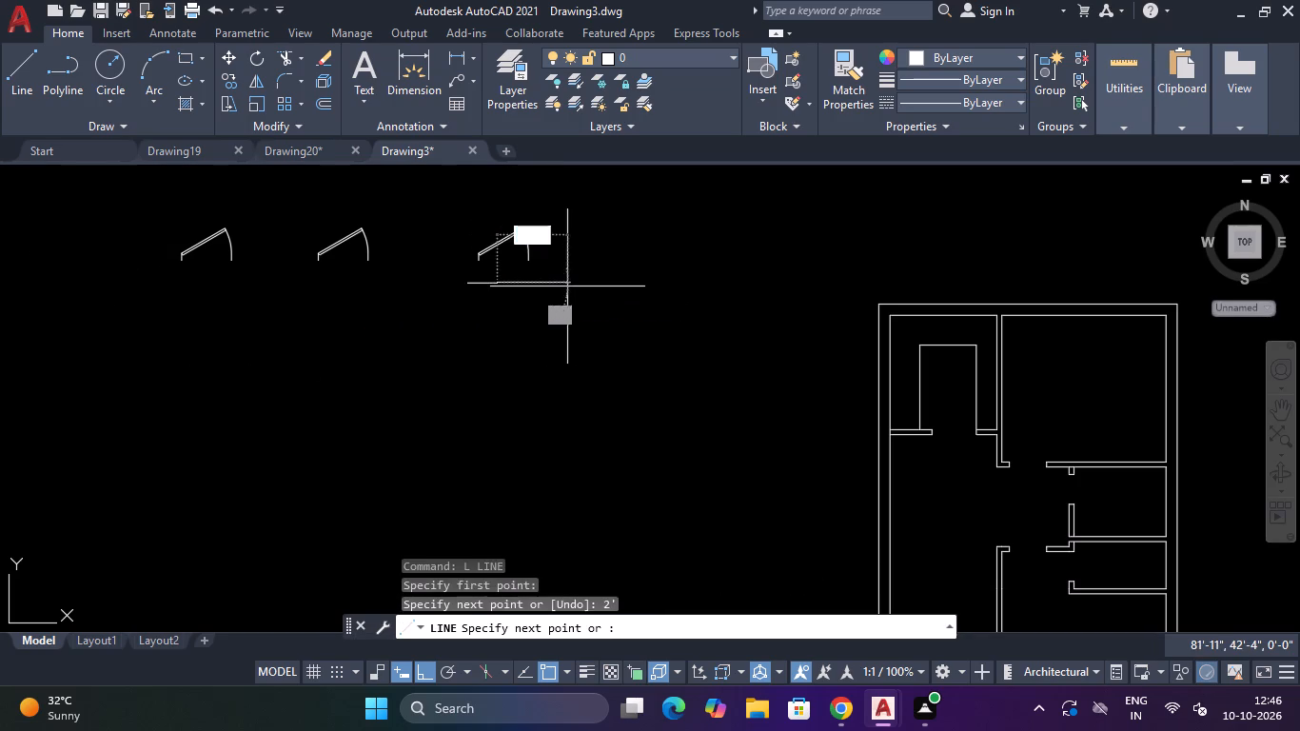
key("Escape")
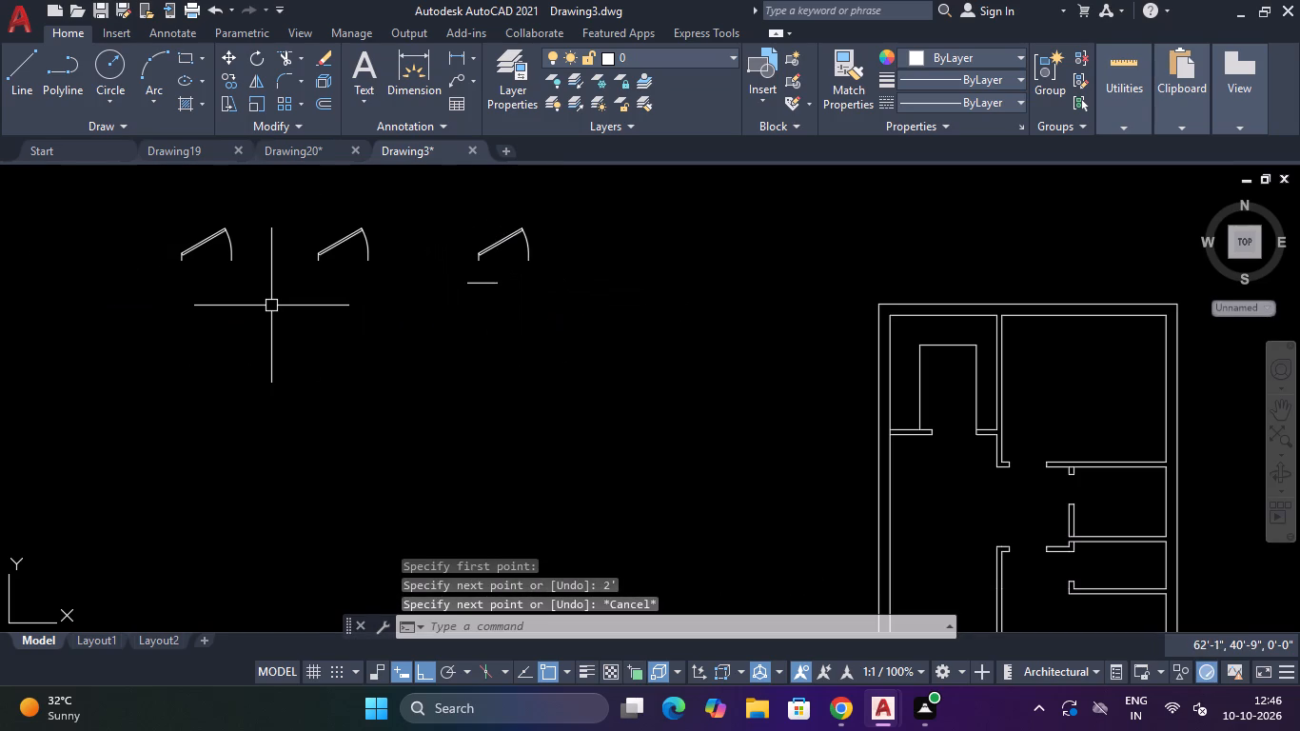
Draw a 3' horizontal reference line just below the middle door block.
type("L")
key("space")
left_click(321, 285)
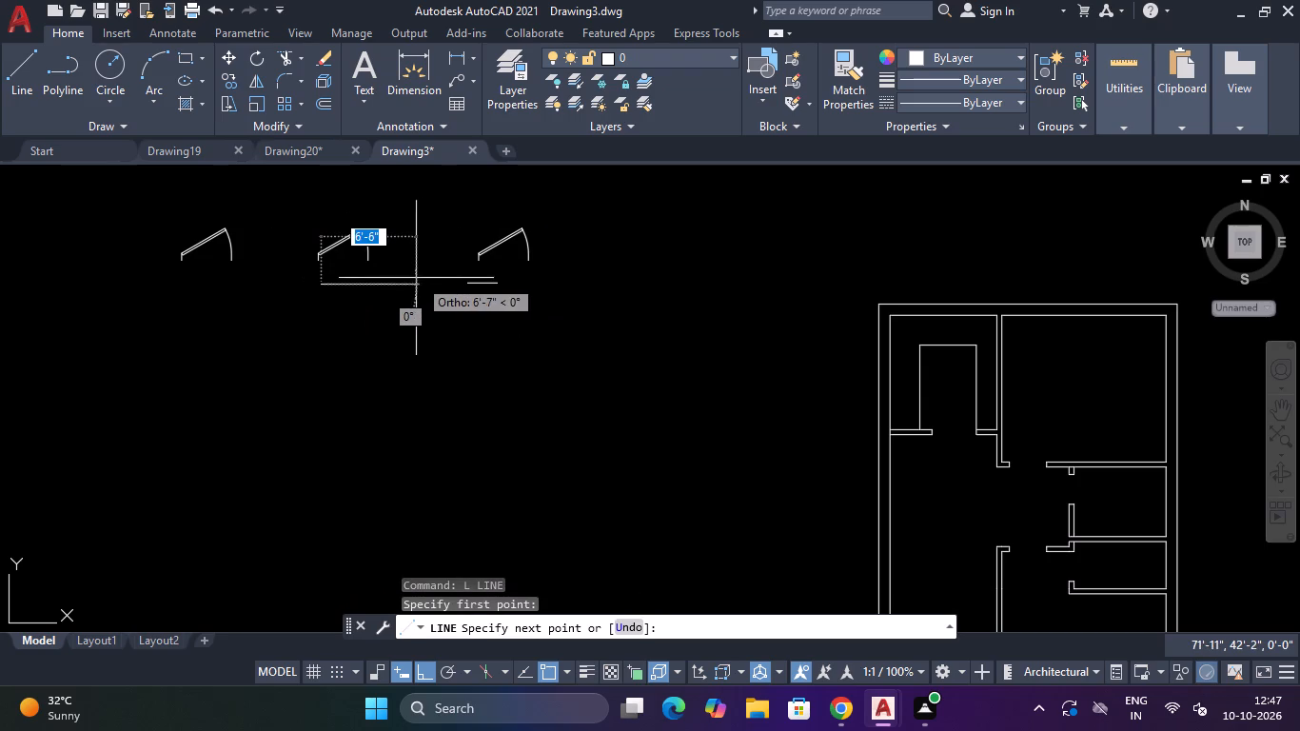
key("3")
key("apostrophe")
key("Return")
key("Escape")
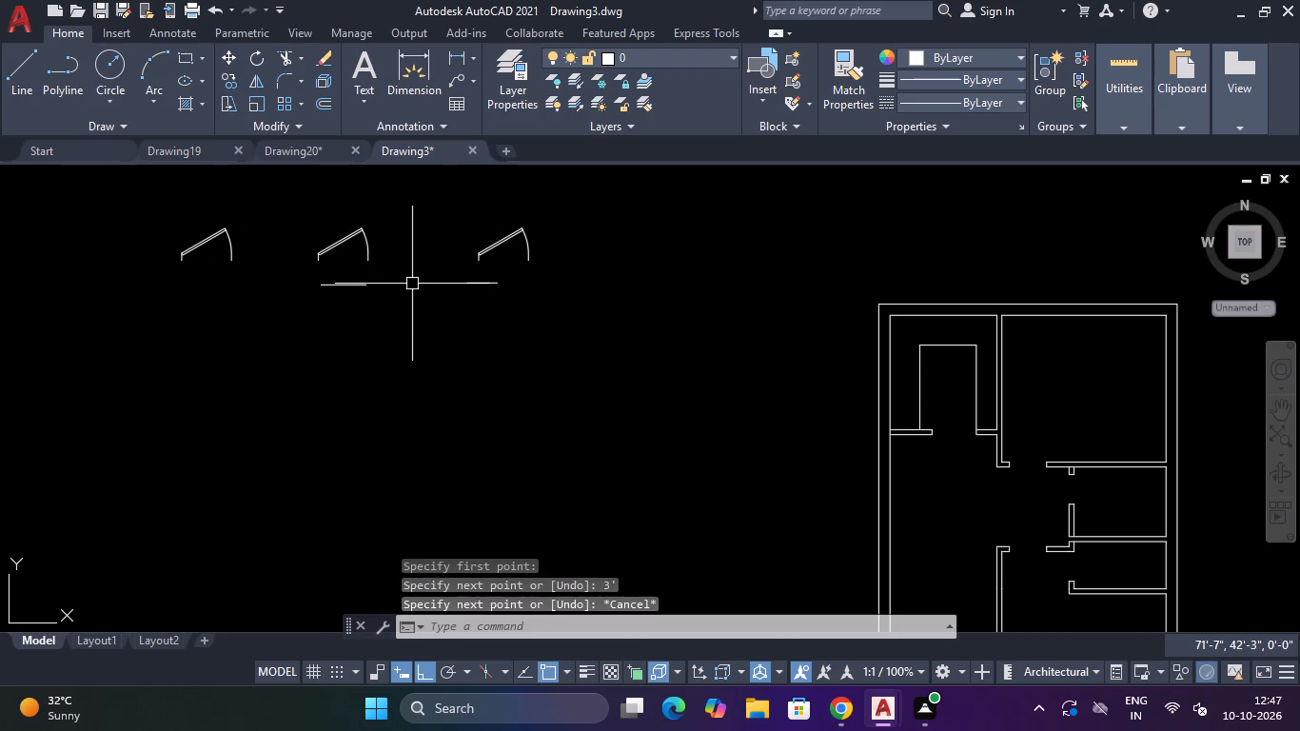
Draw a 2'6" horizontal reference line below the leftmost remaining door block.
type("L")
key("space")
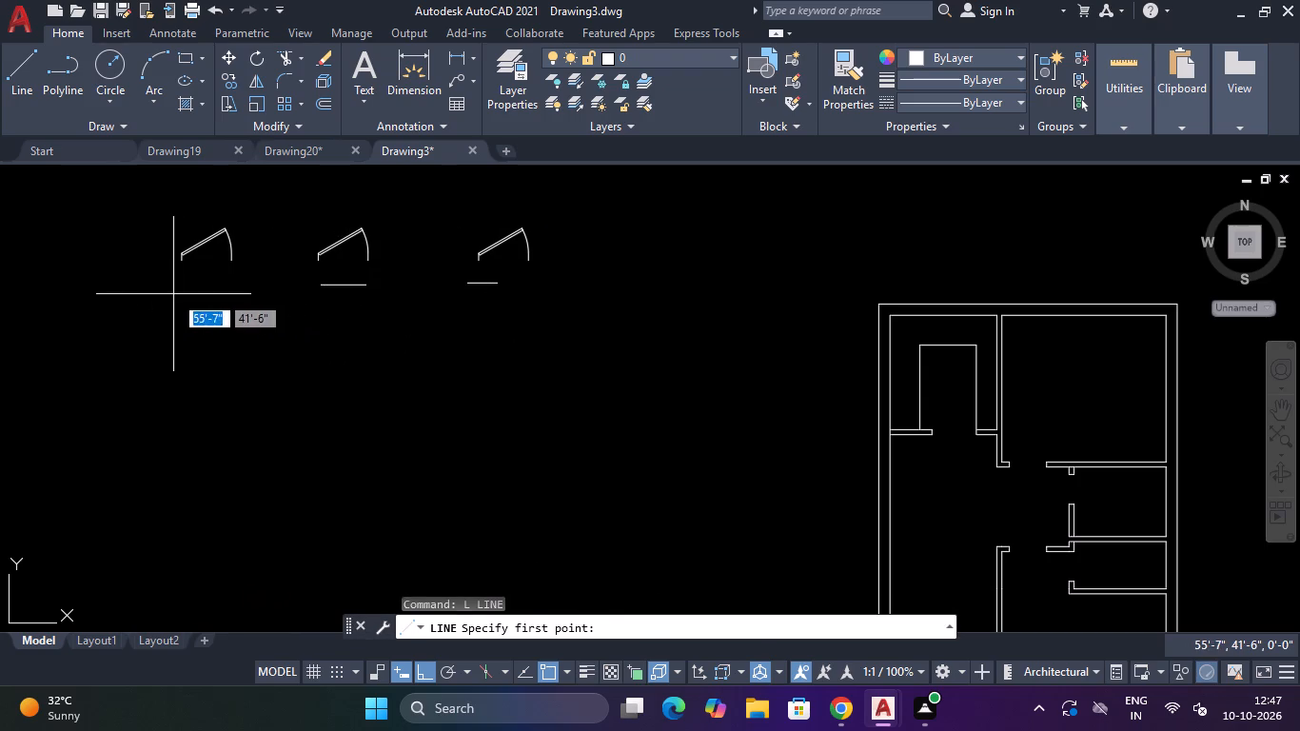
left_click(172, 294)
type("2'")
type("6\"")
key("Return")
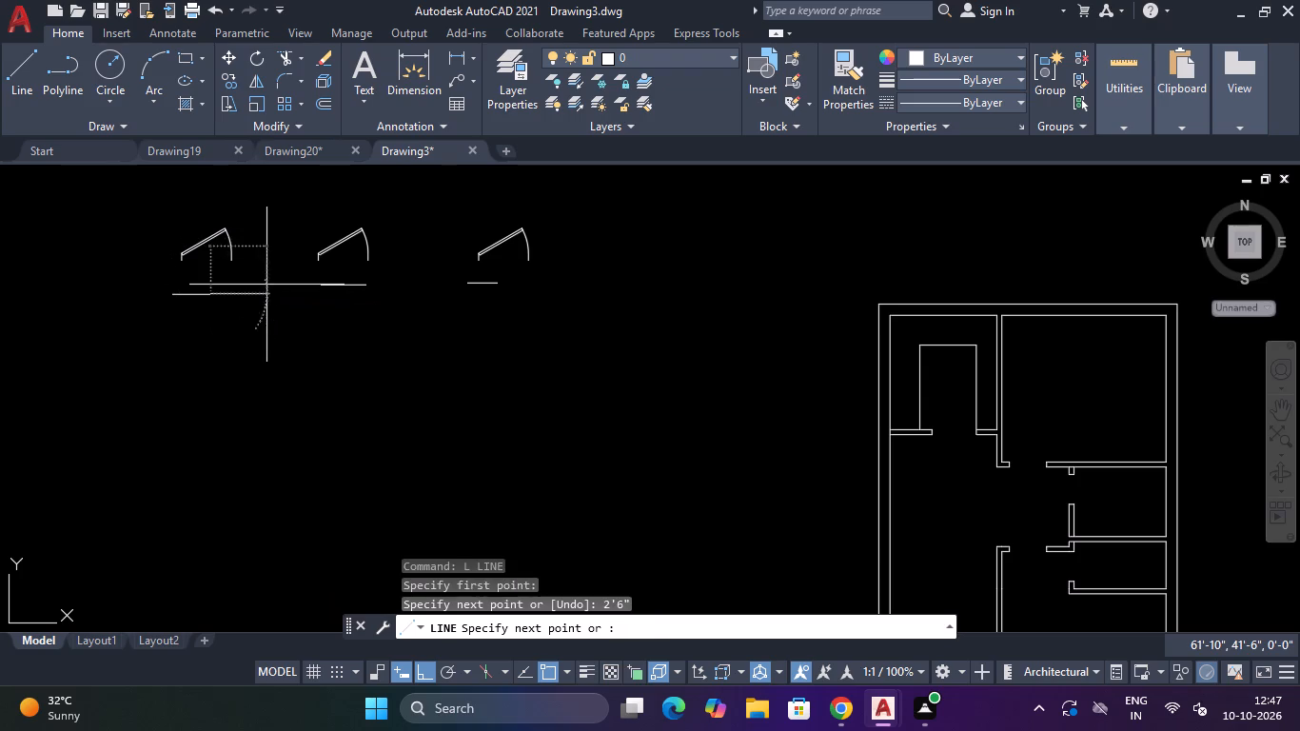
key("Escape")
Scale the rightmost door block by reference, from its opening width to the length of the 2' line below it.
scroll(403, 246, "up", 2)
left_click_drag(744, 195, 733, 195)
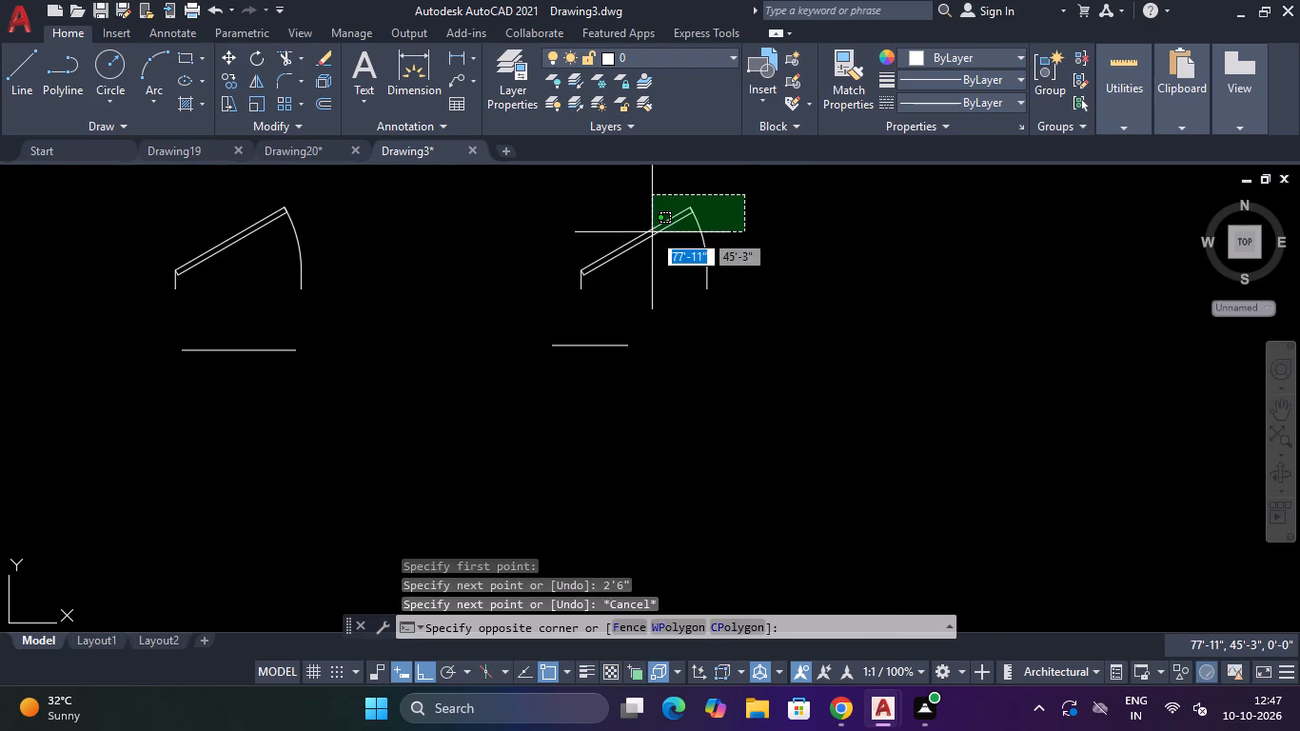
left_click(652, 232)
type("SC")
key("space")
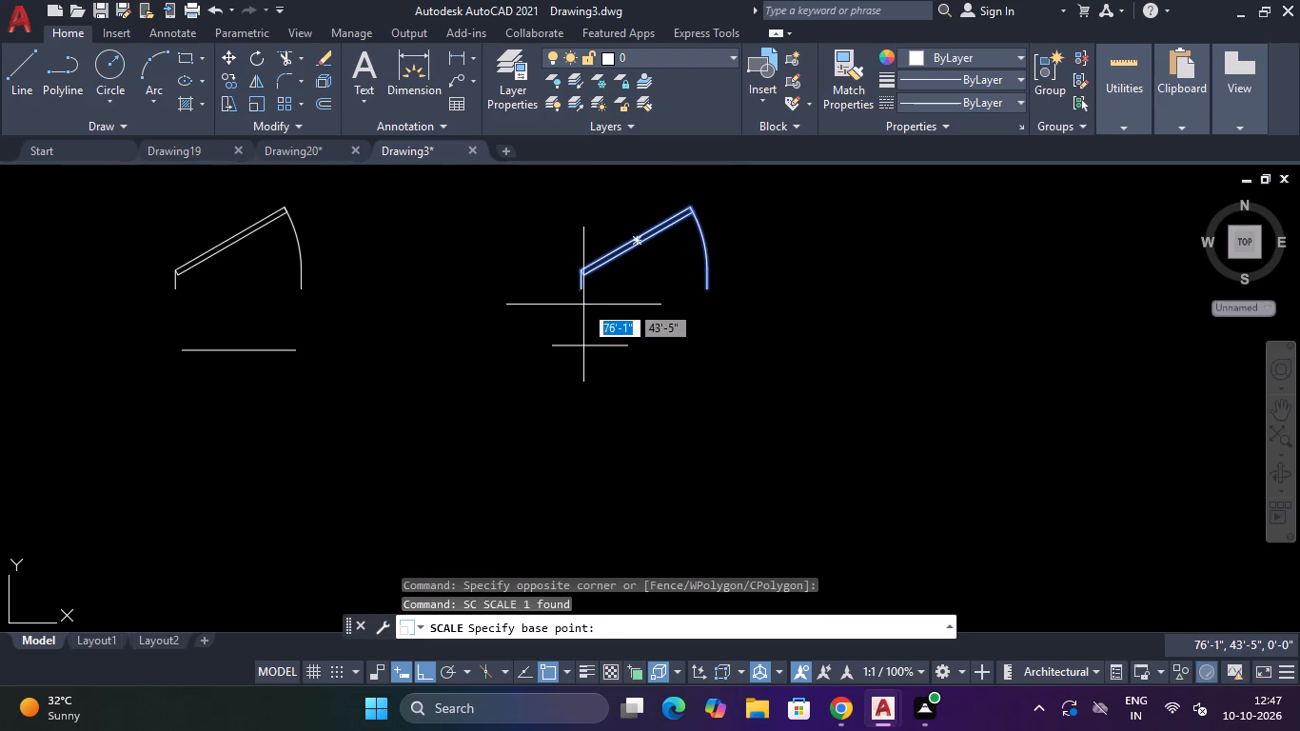
left_click(555, 347)
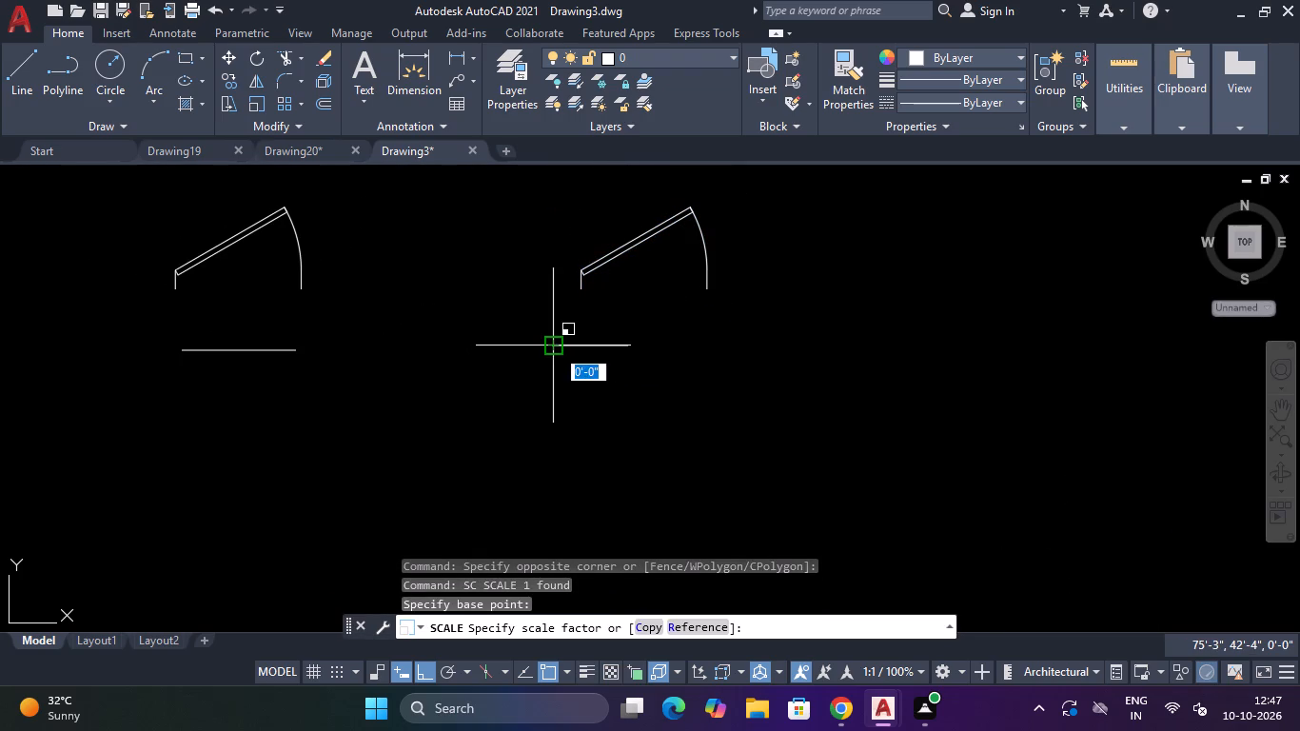
type("R")
key("space")
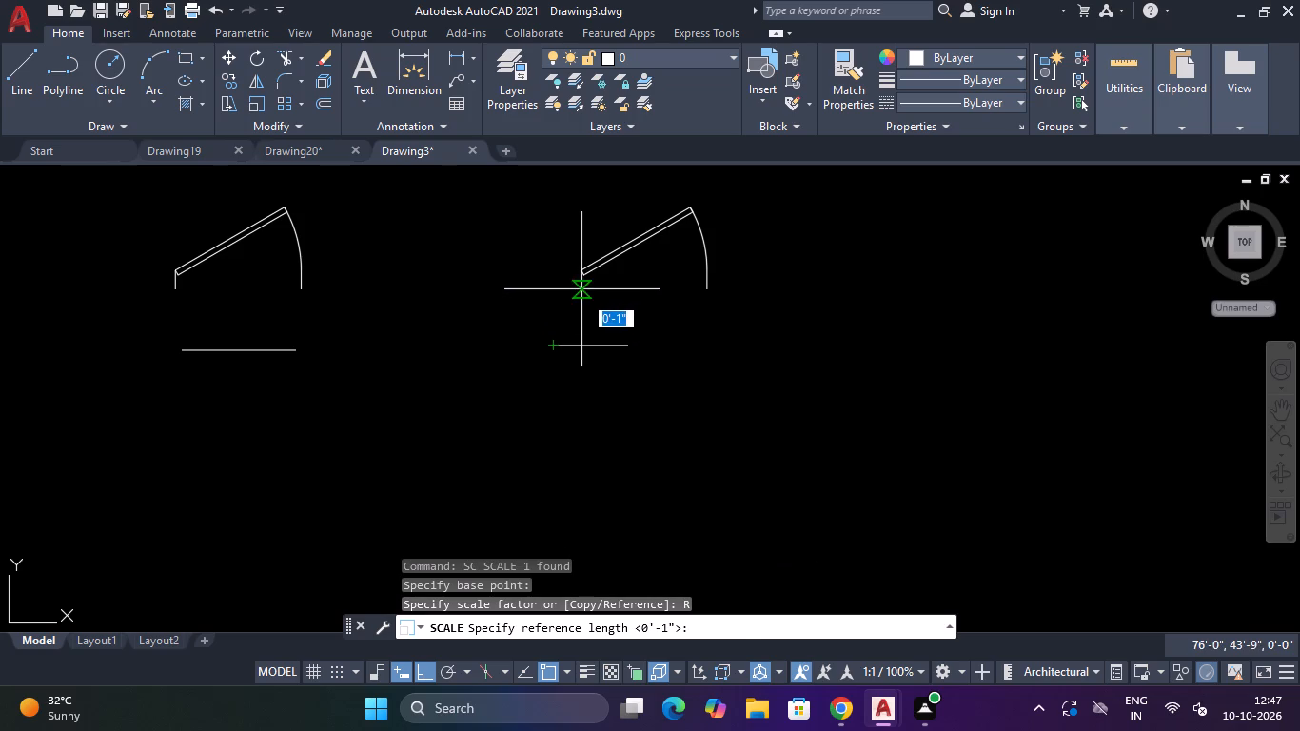
left_click(581, 290)
left_click(705, 289)
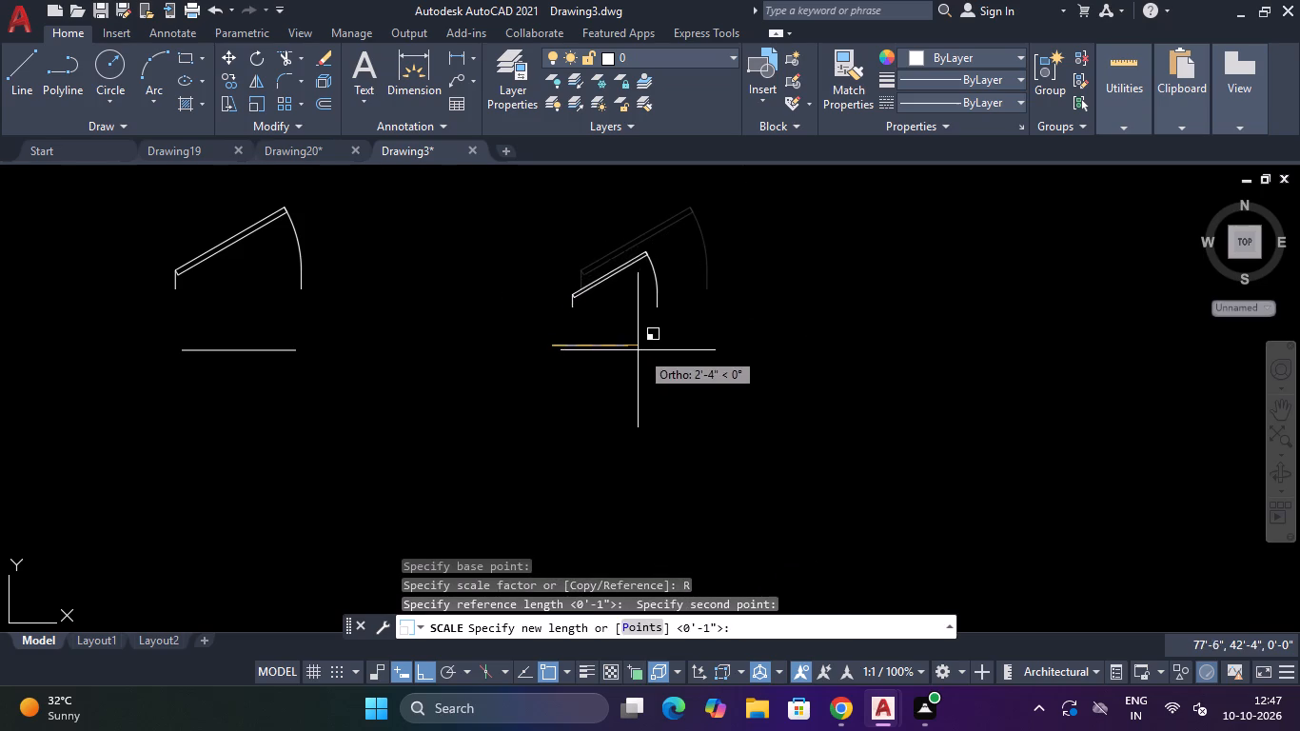
left_click(633, 347)
key("Escape")
Scale the middle door block by reference, from its opening width to the length of the 3' line below it.
scroll(481, 336, "down", 3)
scroll(424, 317, "up", 3)
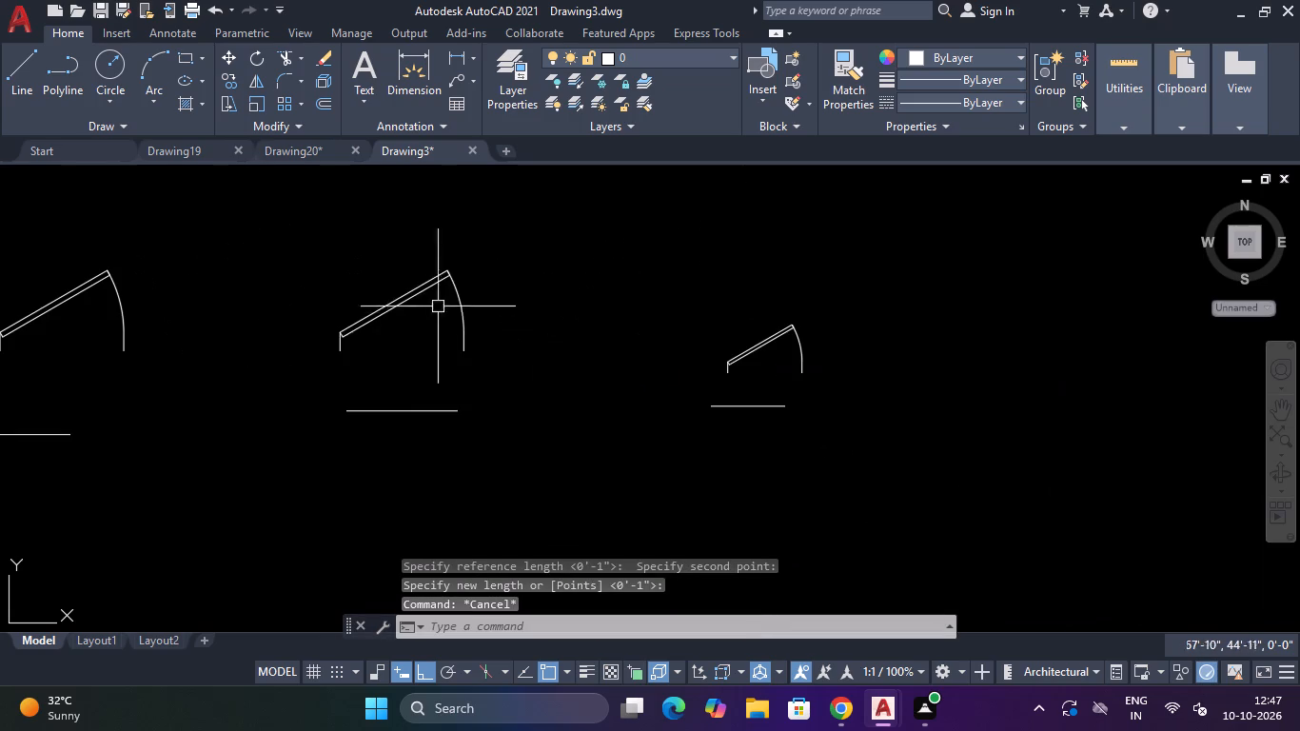
left_click(465, 292)
left_click(443, 309)
type("SC")
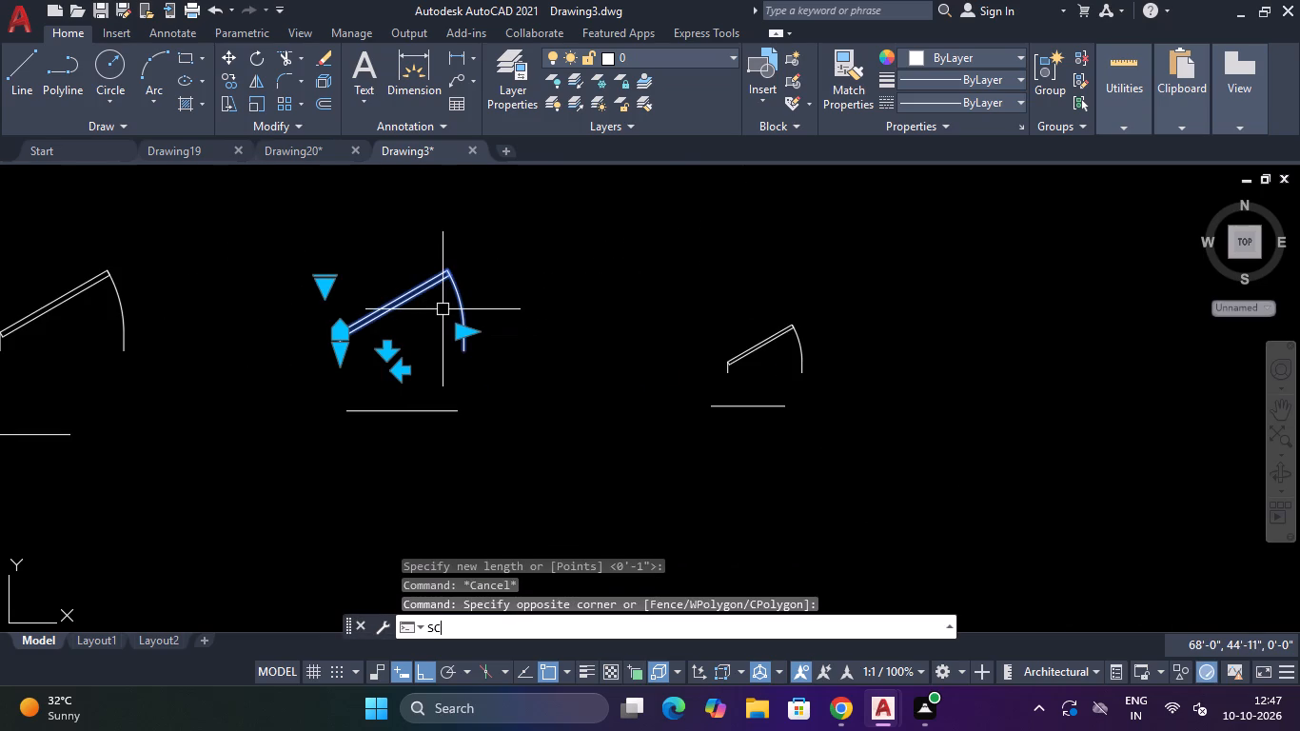
key("space")
left_click(342, 413)
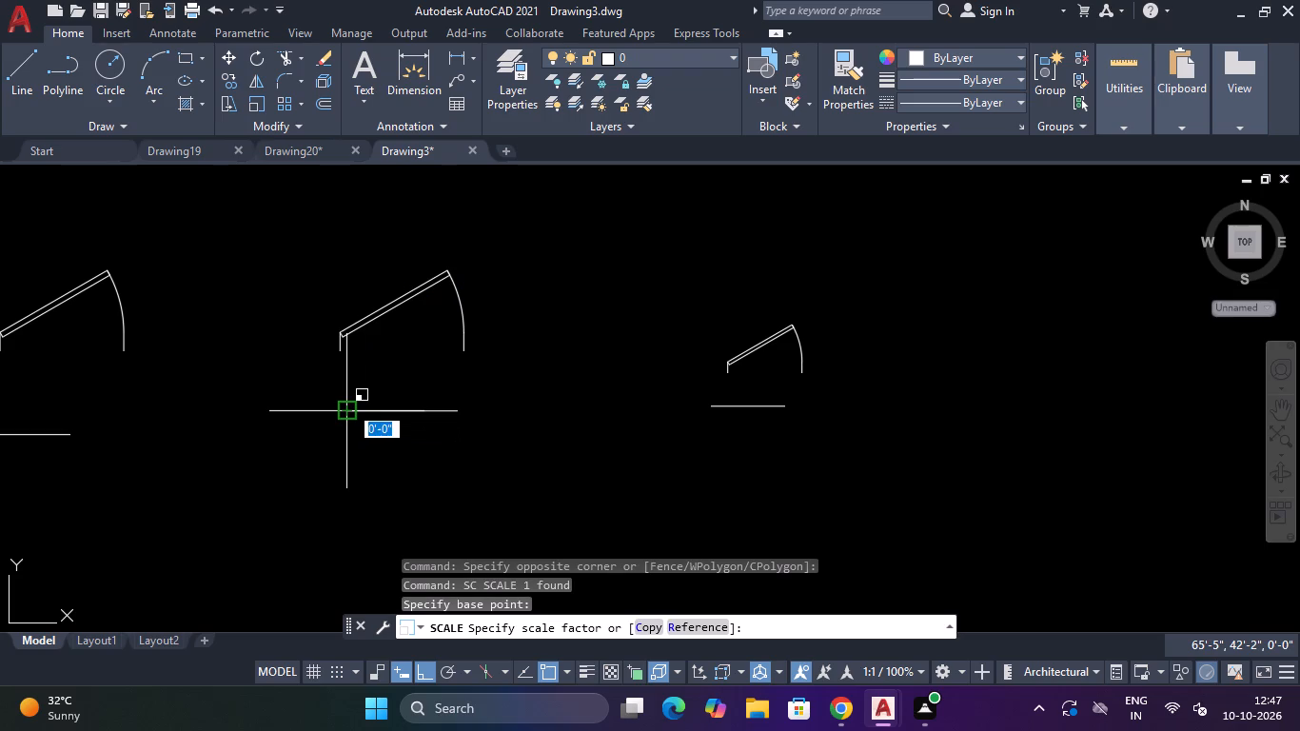
type("R")
key("space")
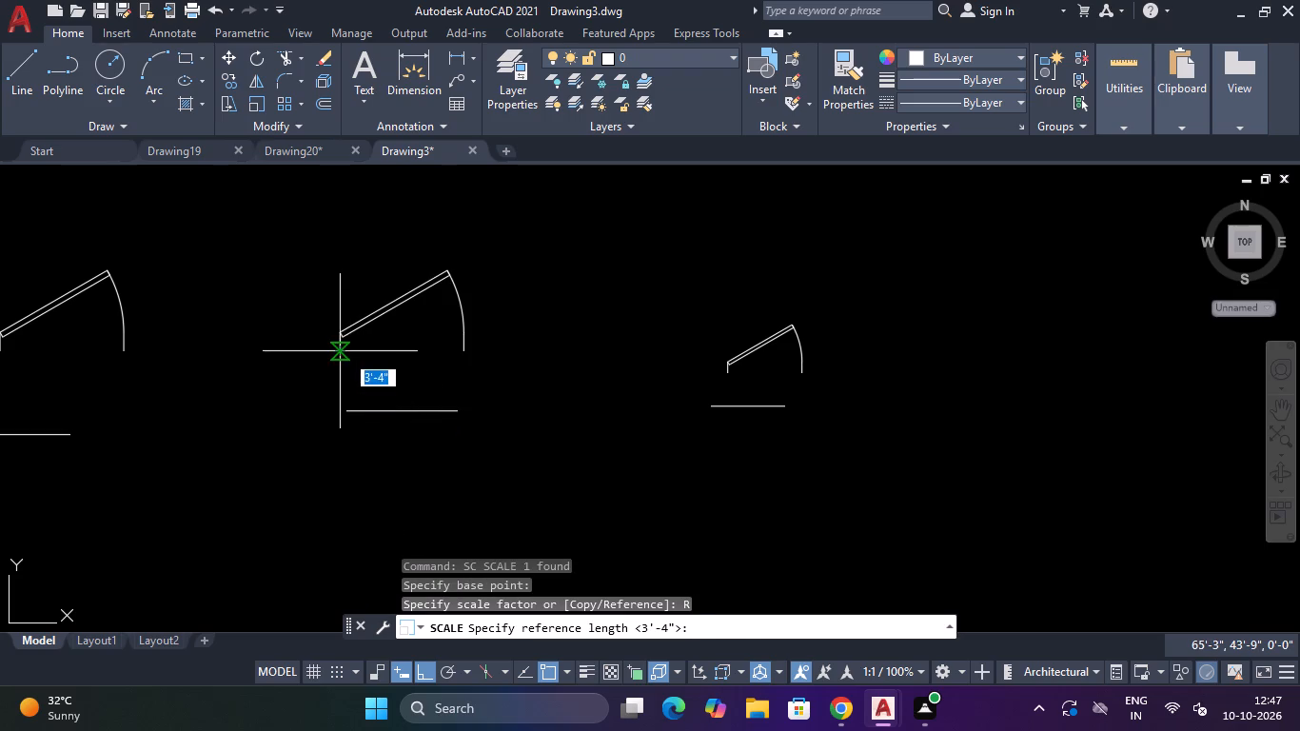
left_click(345, 353)
left_click(471, 352)
left_click(455, 410)
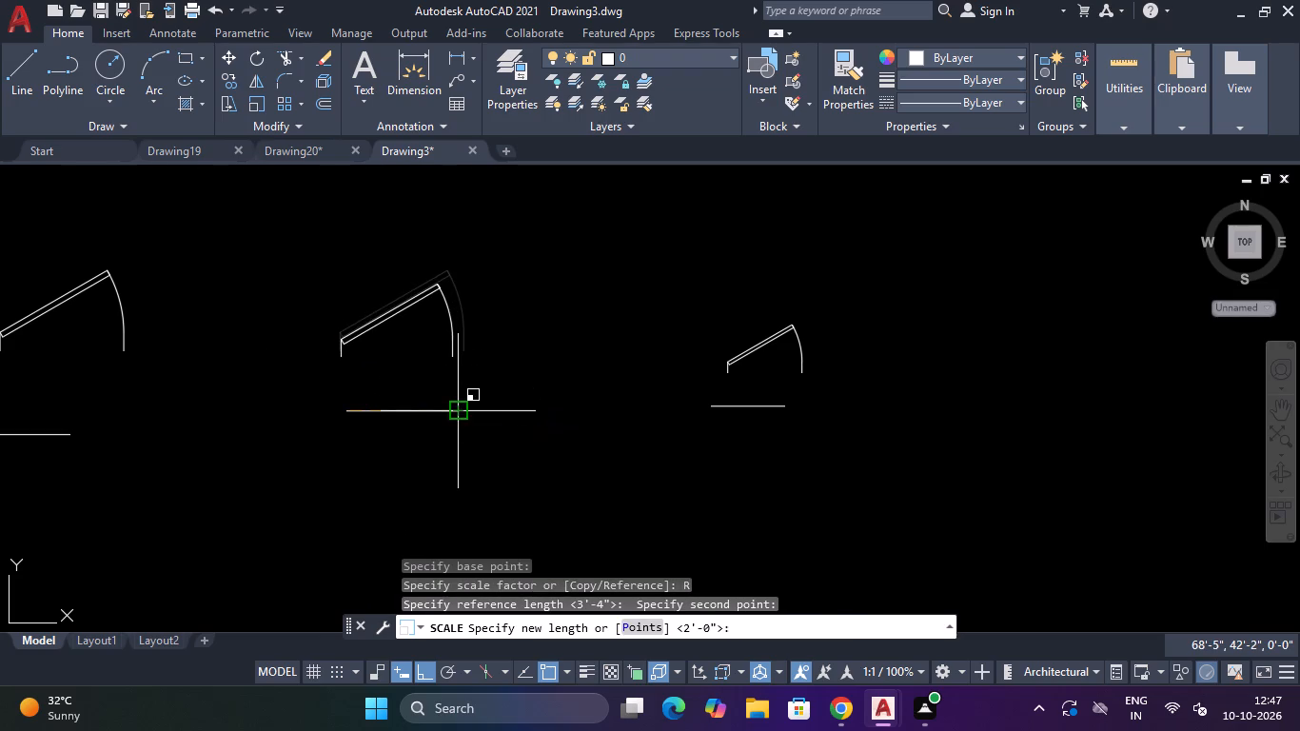
Scale the leftmost door block by reference, from its opening width to the length of the 2'6" line below it.
scroll(455, 411, "down", 2)
scroll(255, 398, "up", 3)
left_click(551, 280)
left_click(502, 303)
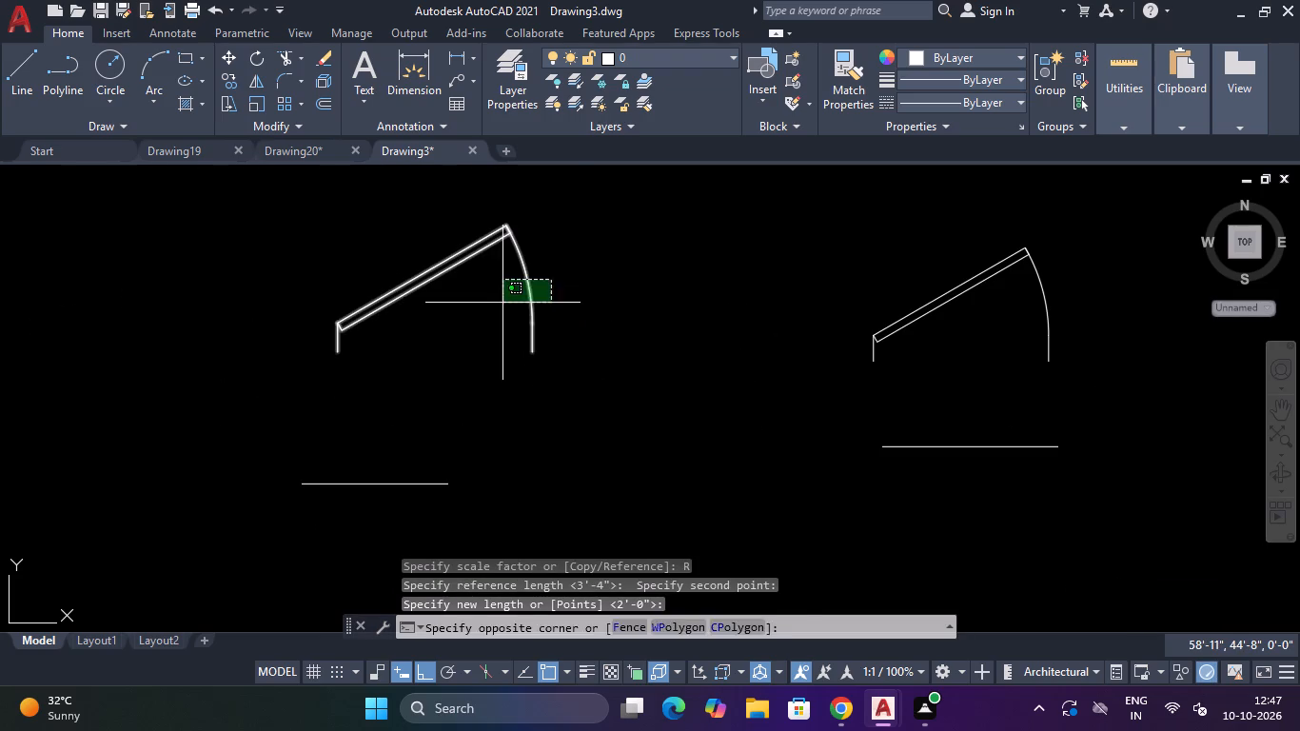
type("SC")
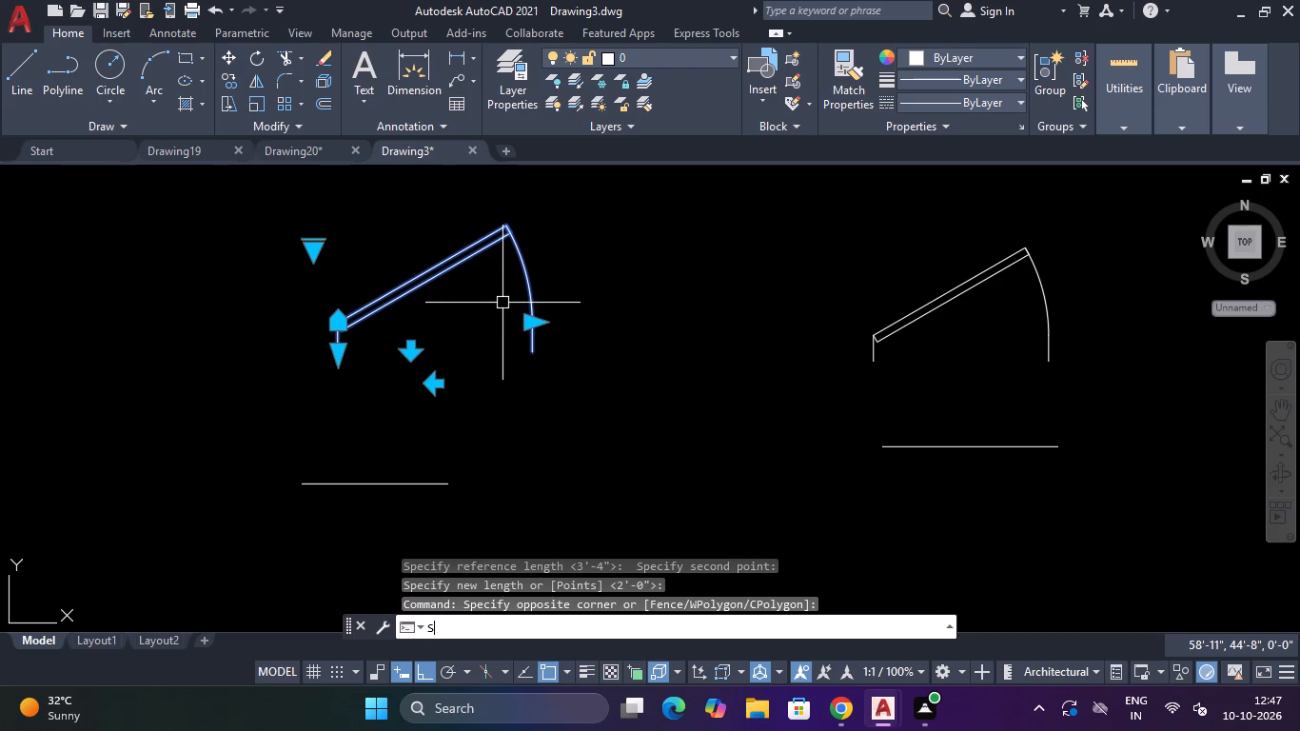
key("space")
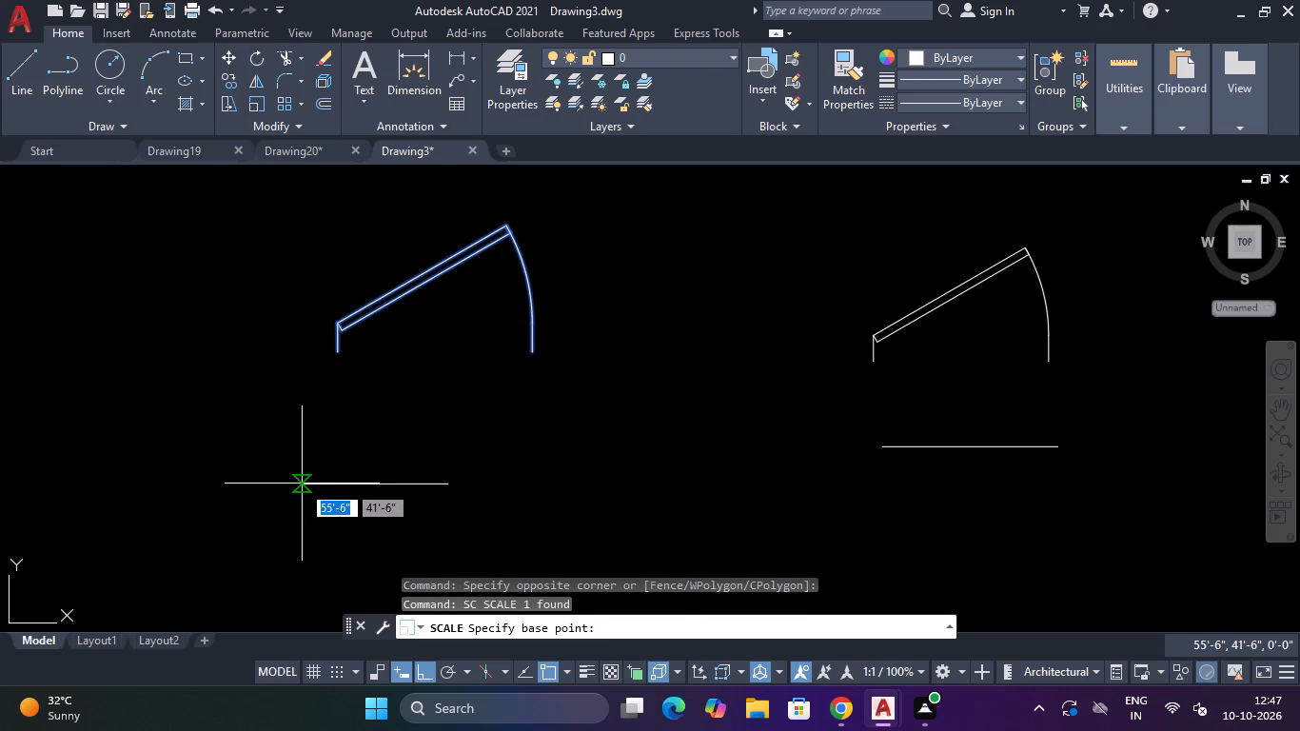
left_click(303, 484)
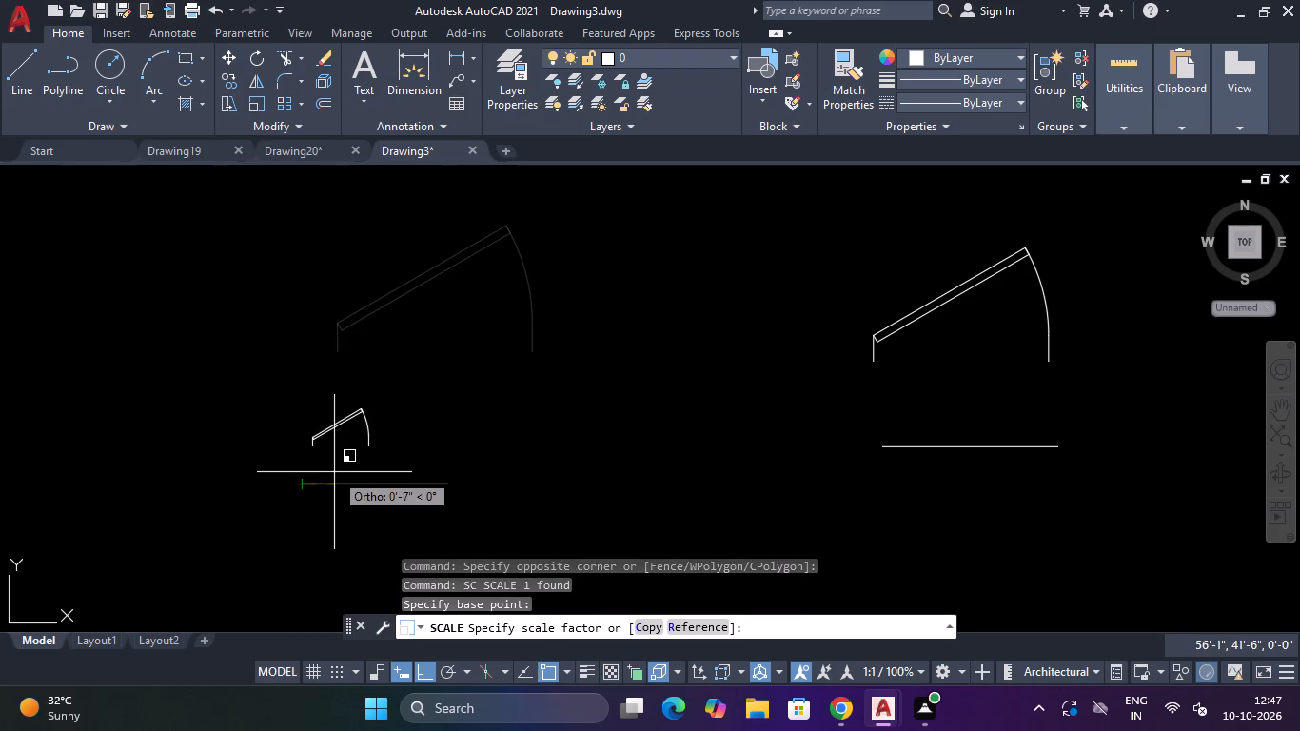
type("R")
key("space")
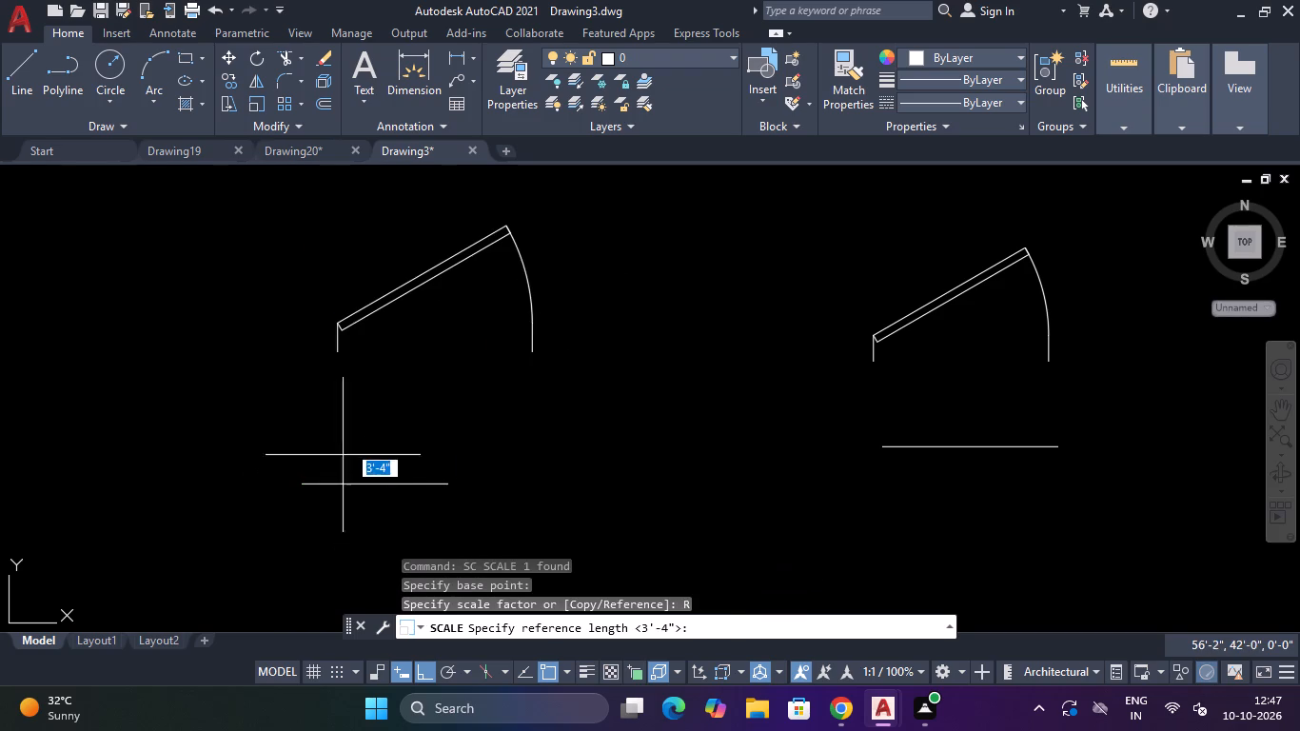
left_click_drag(341, 349, 355, 349)
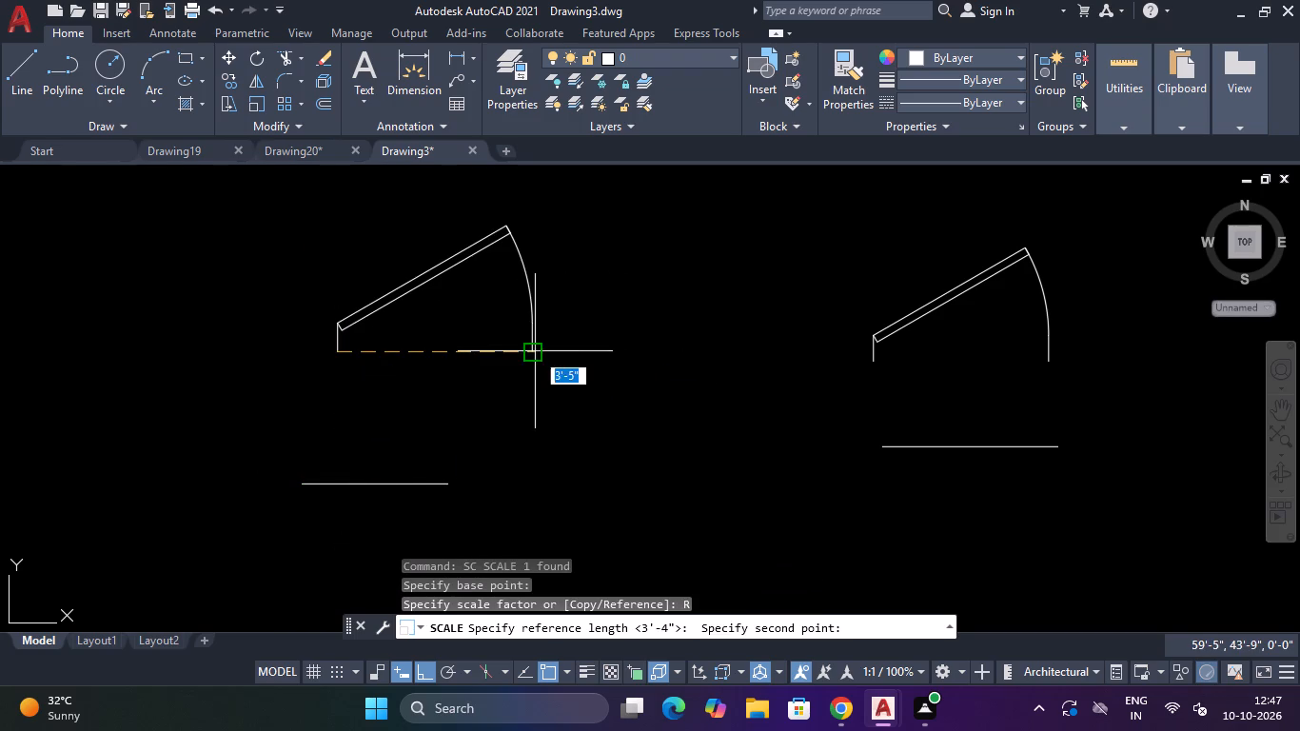
left_click(534, 351)
left_click(443, 484)
scroll(446, 482, "down", 4)
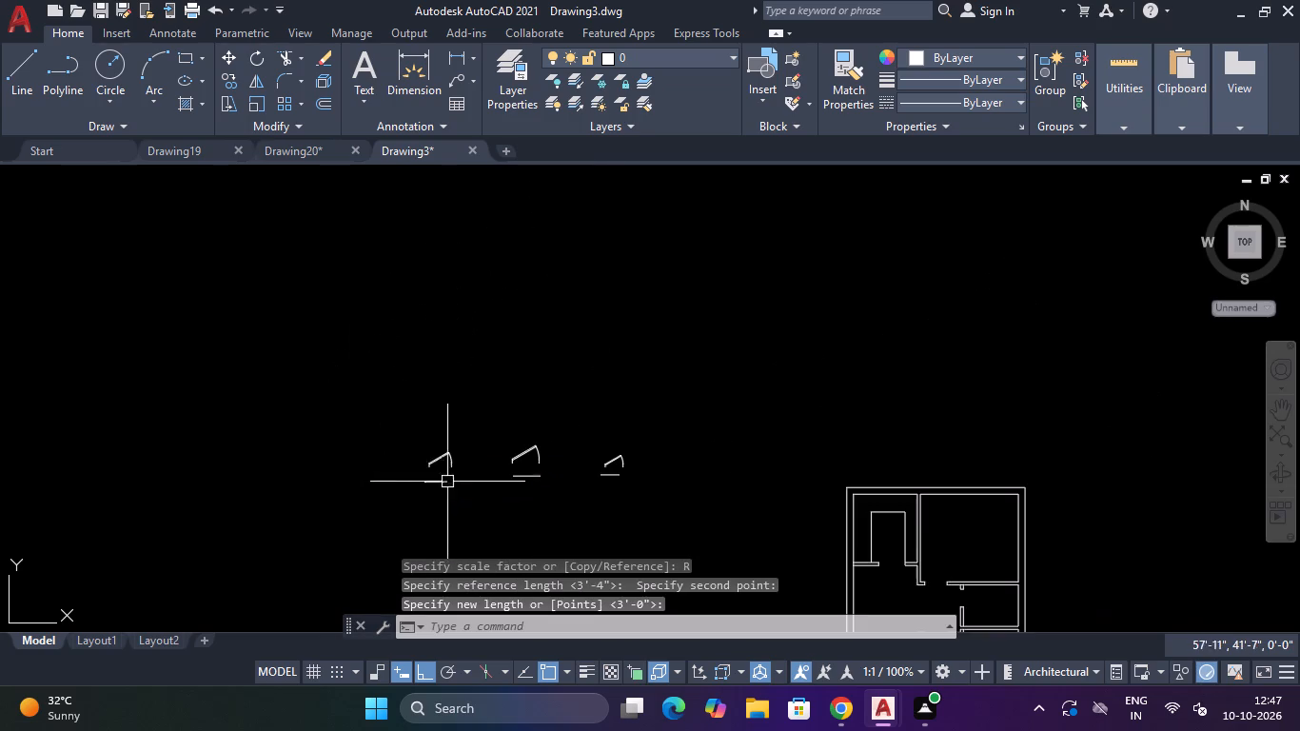
key("Escape")
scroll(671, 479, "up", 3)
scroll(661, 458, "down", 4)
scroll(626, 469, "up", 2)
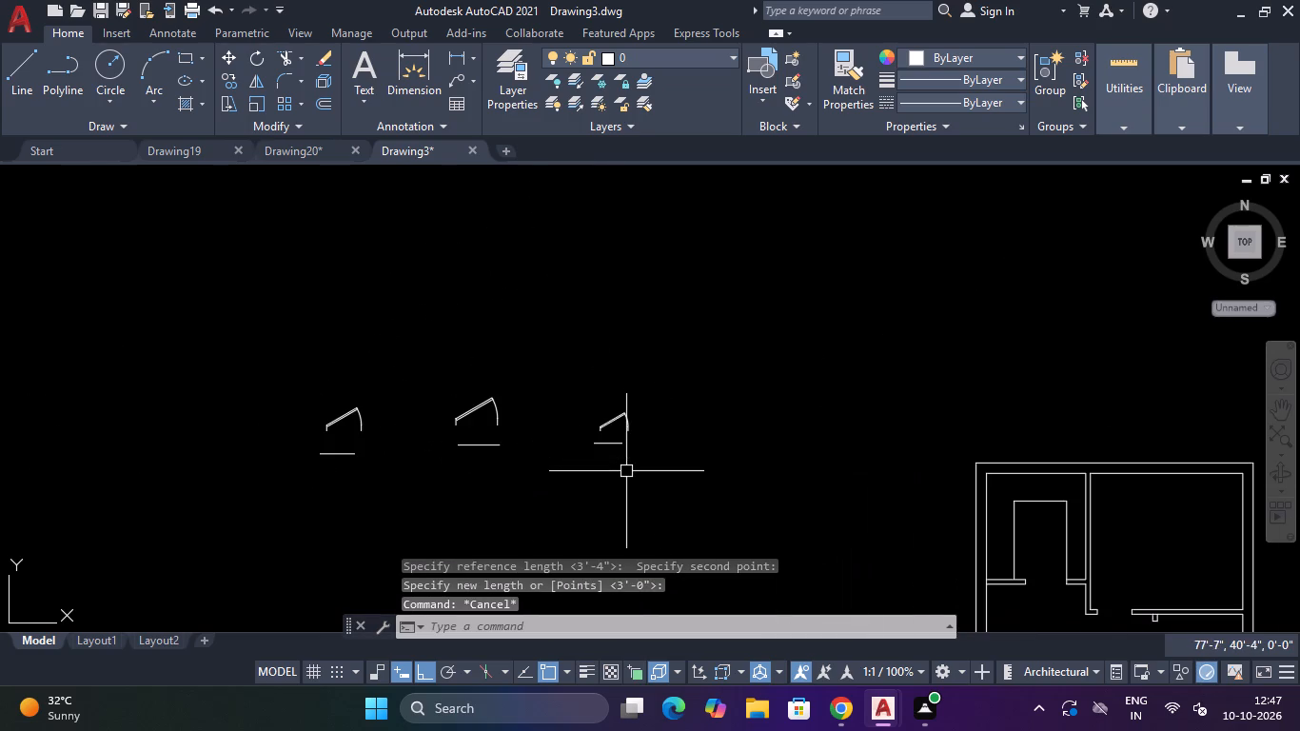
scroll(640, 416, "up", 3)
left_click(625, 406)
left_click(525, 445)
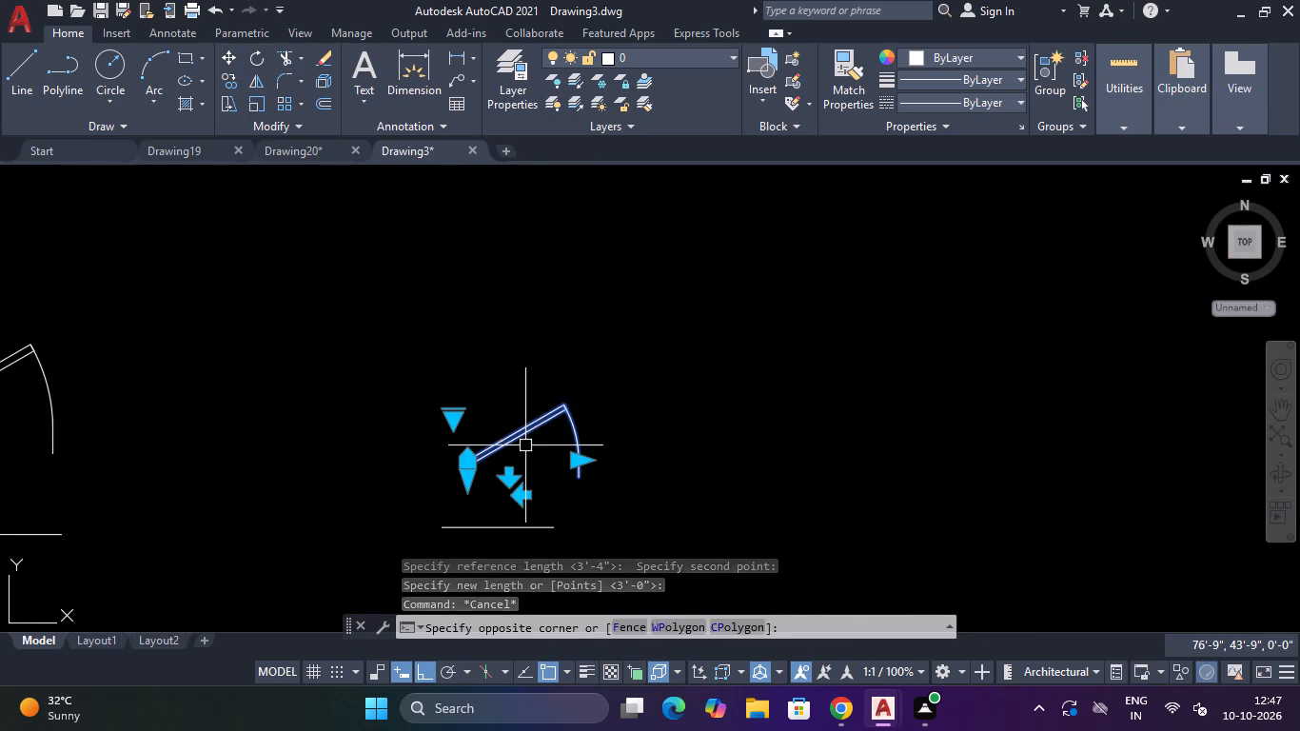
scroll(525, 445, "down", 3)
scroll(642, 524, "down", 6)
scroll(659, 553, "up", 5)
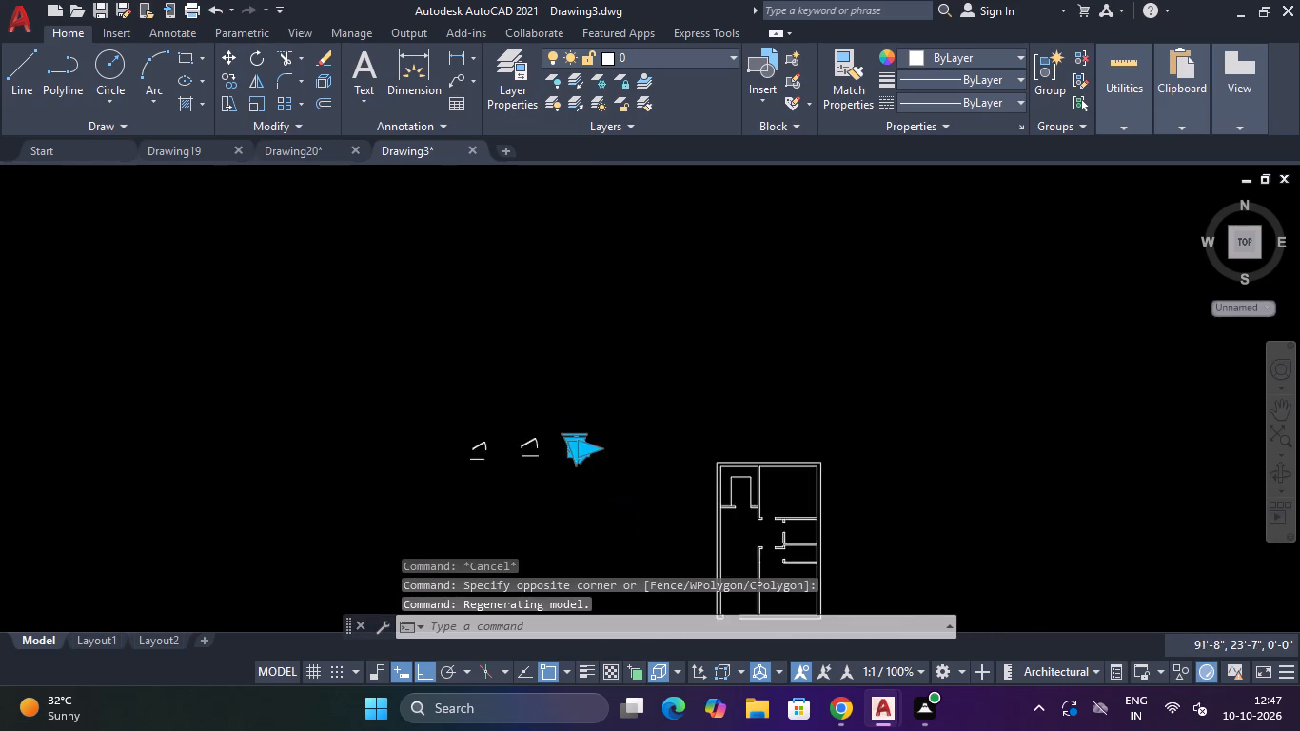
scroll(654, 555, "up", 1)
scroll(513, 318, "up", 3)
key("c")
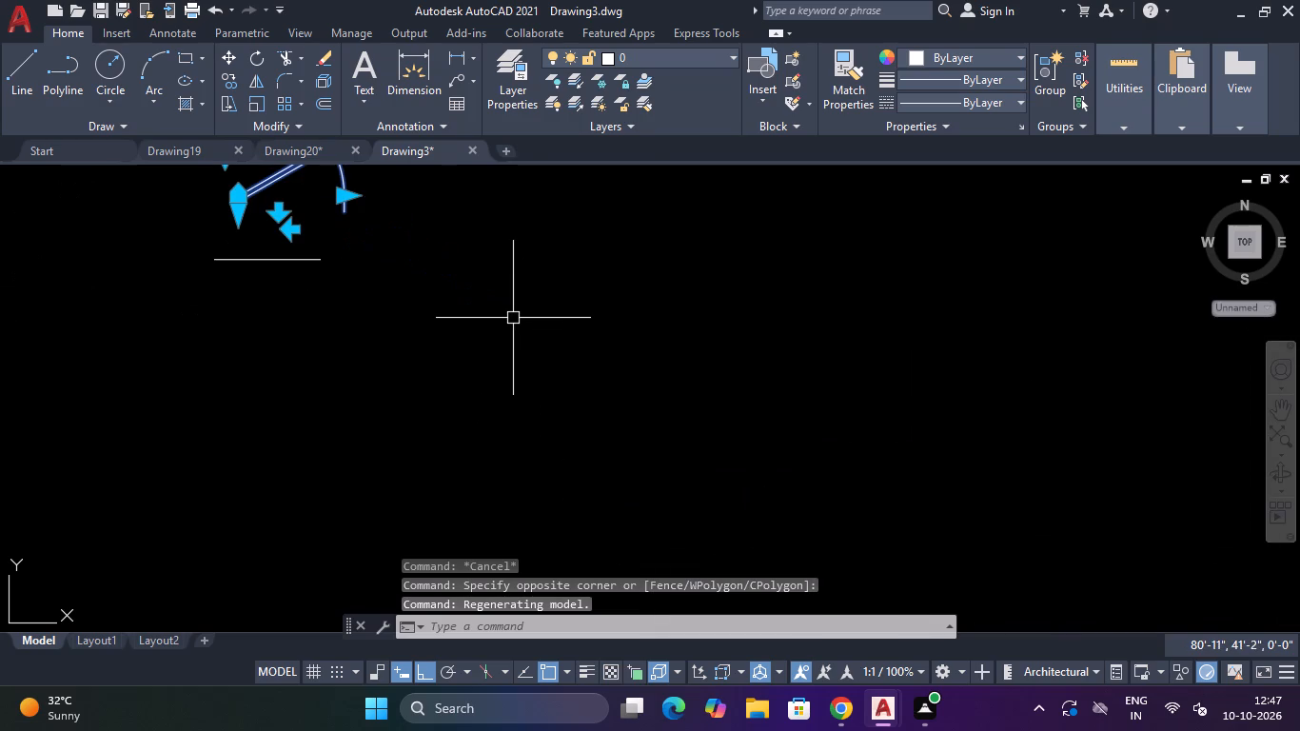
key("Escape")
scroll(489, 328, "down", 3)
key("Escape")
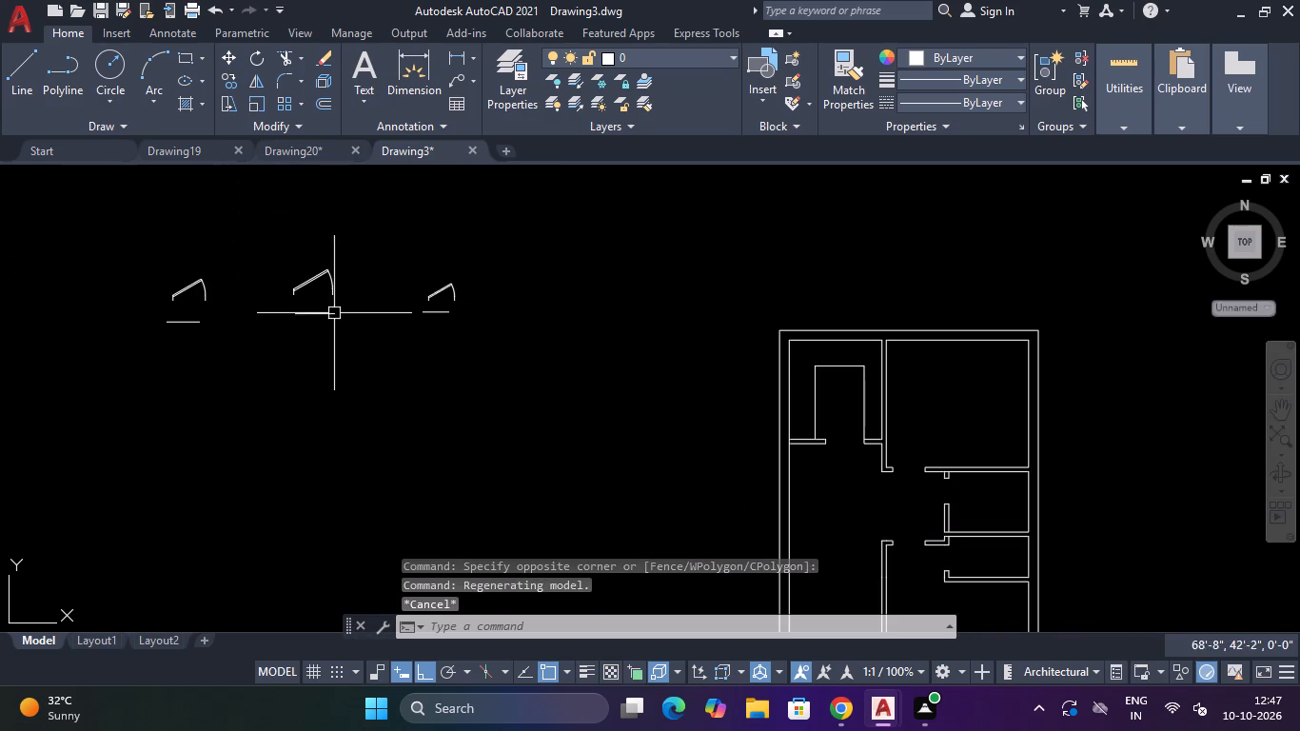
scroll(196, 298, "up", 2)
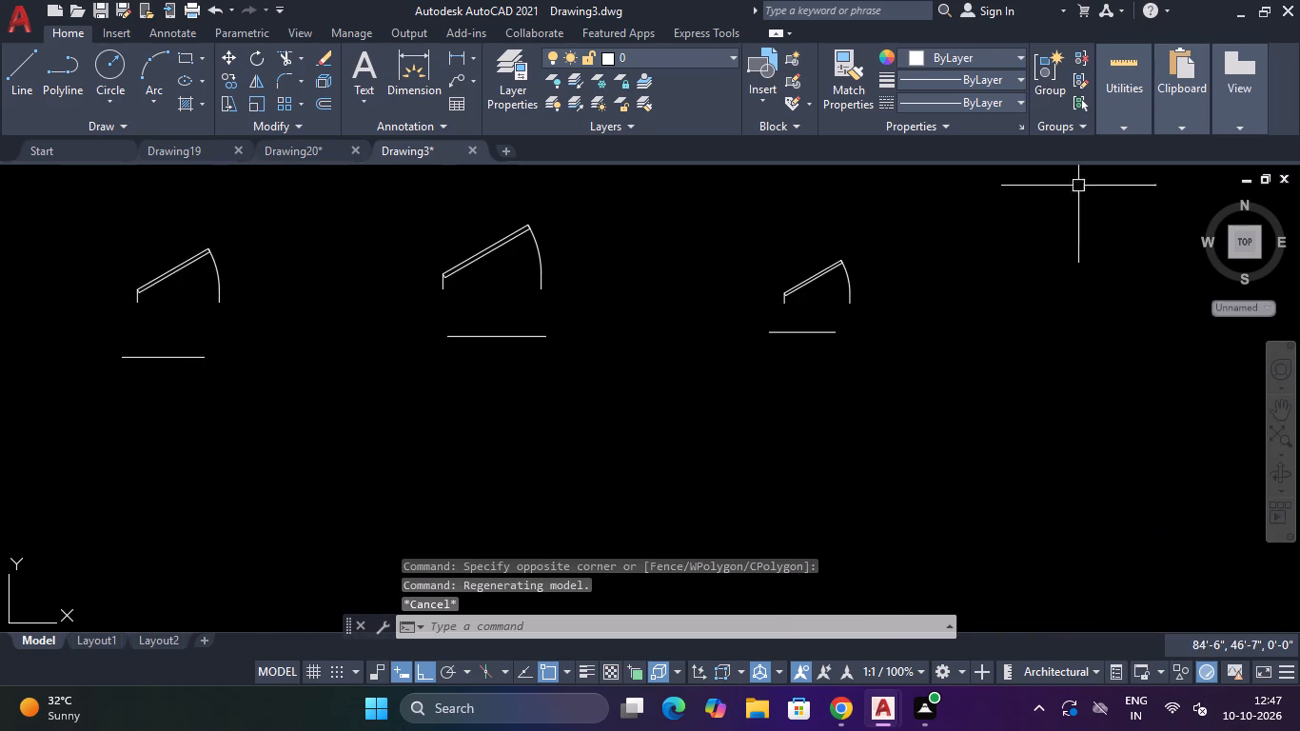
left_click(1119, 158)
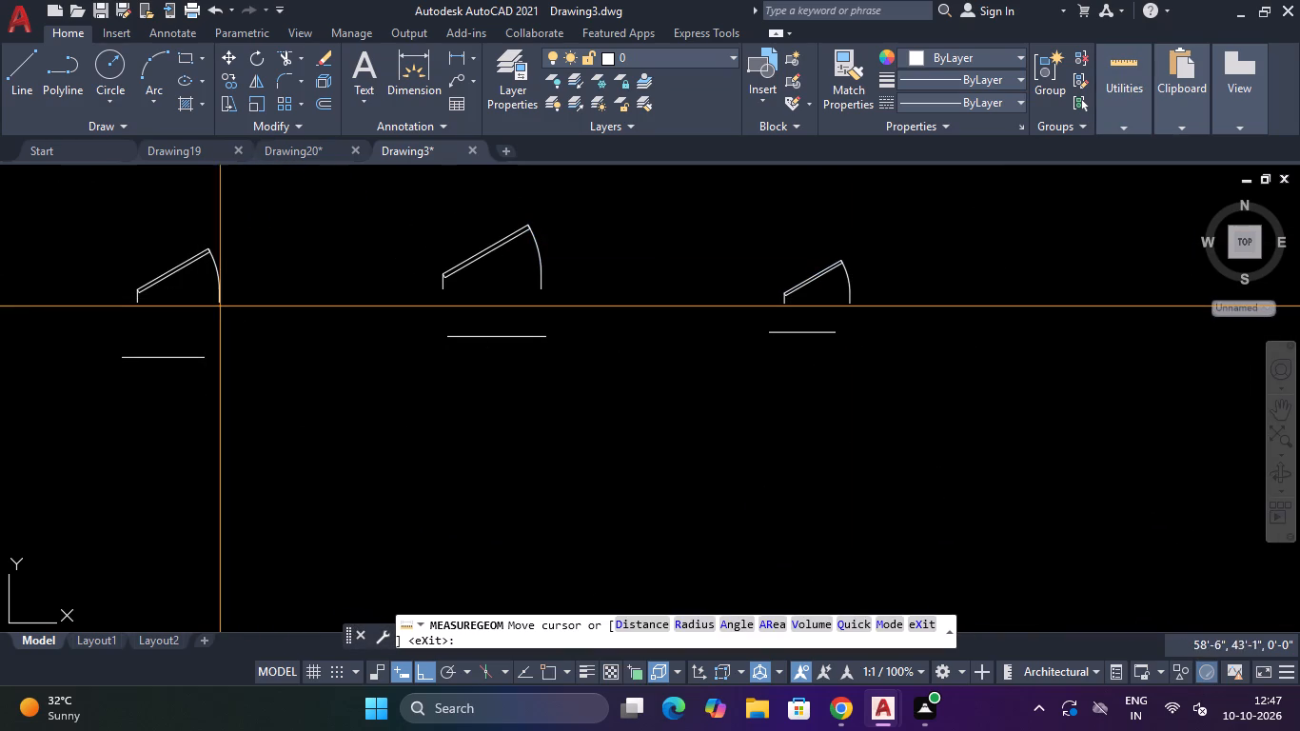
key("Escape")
Copy the 2'6" door block from its hinge-side base point into the opening in the upper-right room's bottom wall, with Ortho off.
left_click(239, 243)
left_click(171, 280)
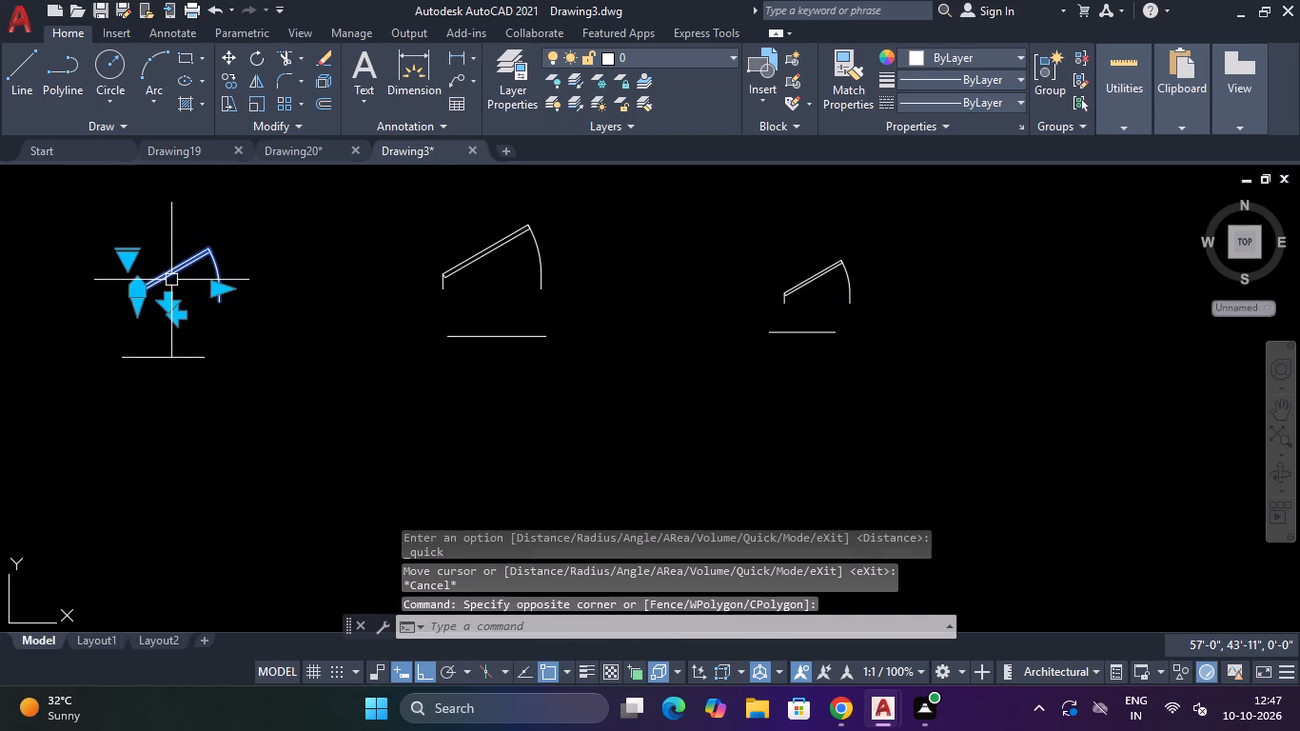
type("CO")
key("Return")
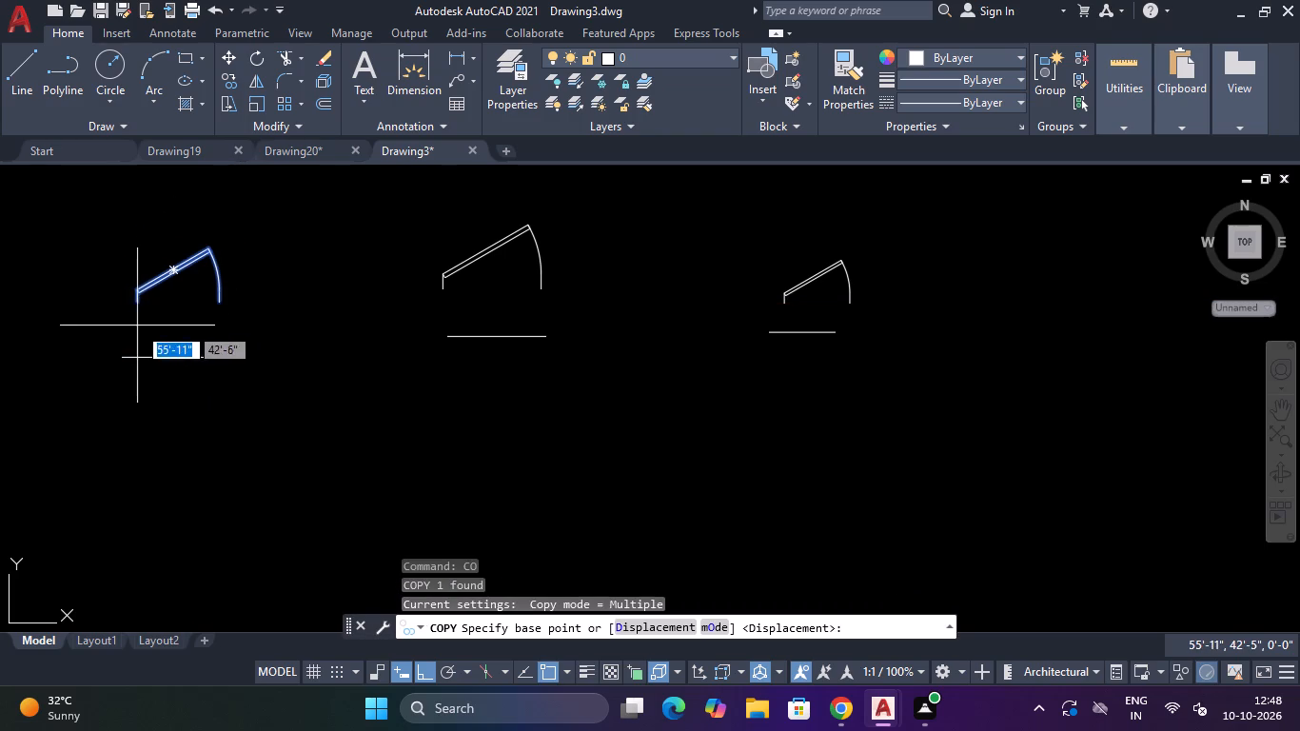
left_click(140, 300)
scroll(229, 341, "down", 7)
scroll(448, 459, "up", 4)
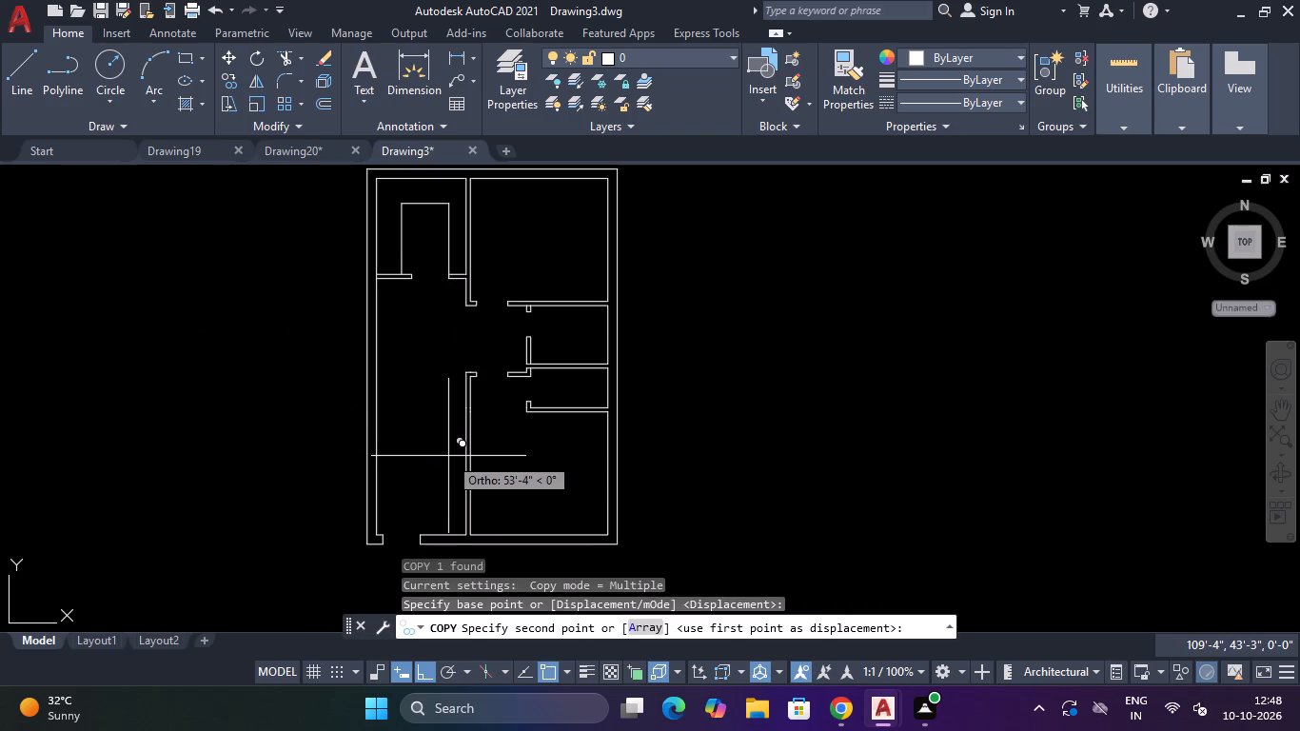
key("F8")
scroll(477, 303, "up", 3)
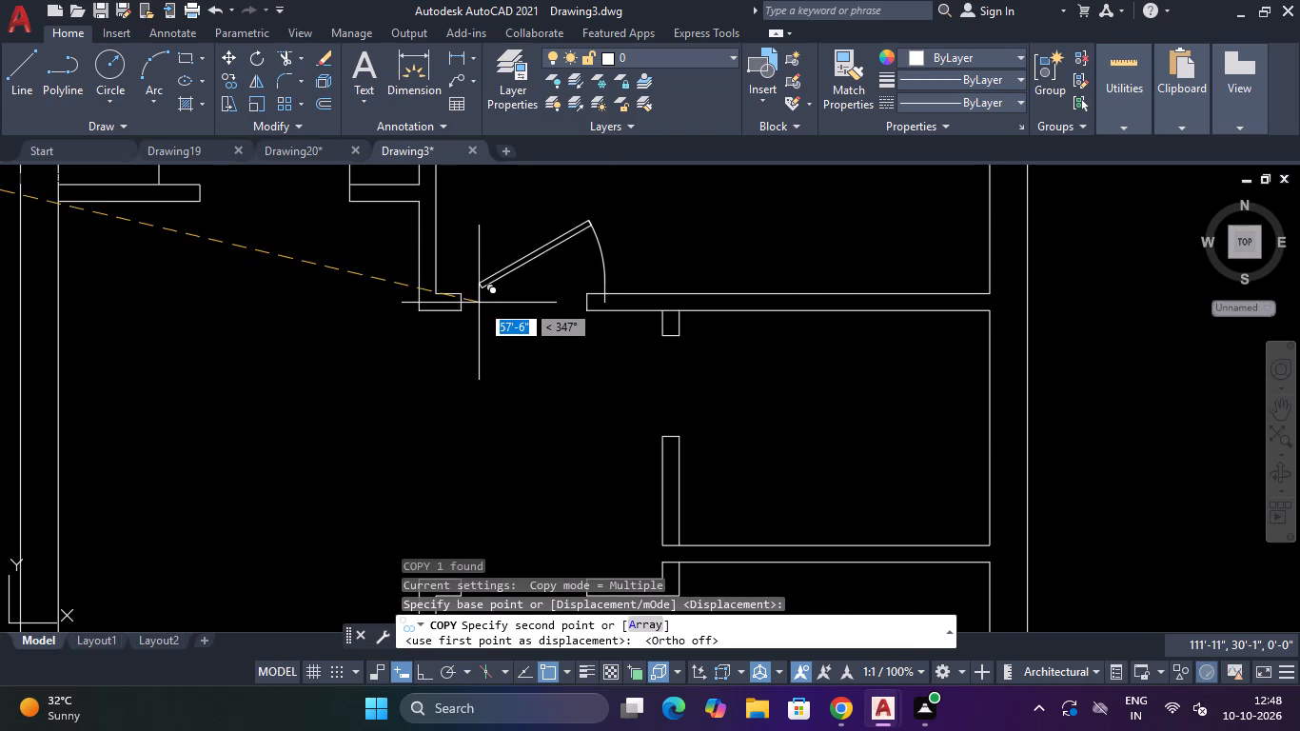
left_click(463, 309)
Place another copy of the 2'6" door block in the opening in the lower-right room's top wall and end the copying.
scroll(490, 361, "down", 3)
scroll(486, 426, "up", 5)
left_click(454, 405)
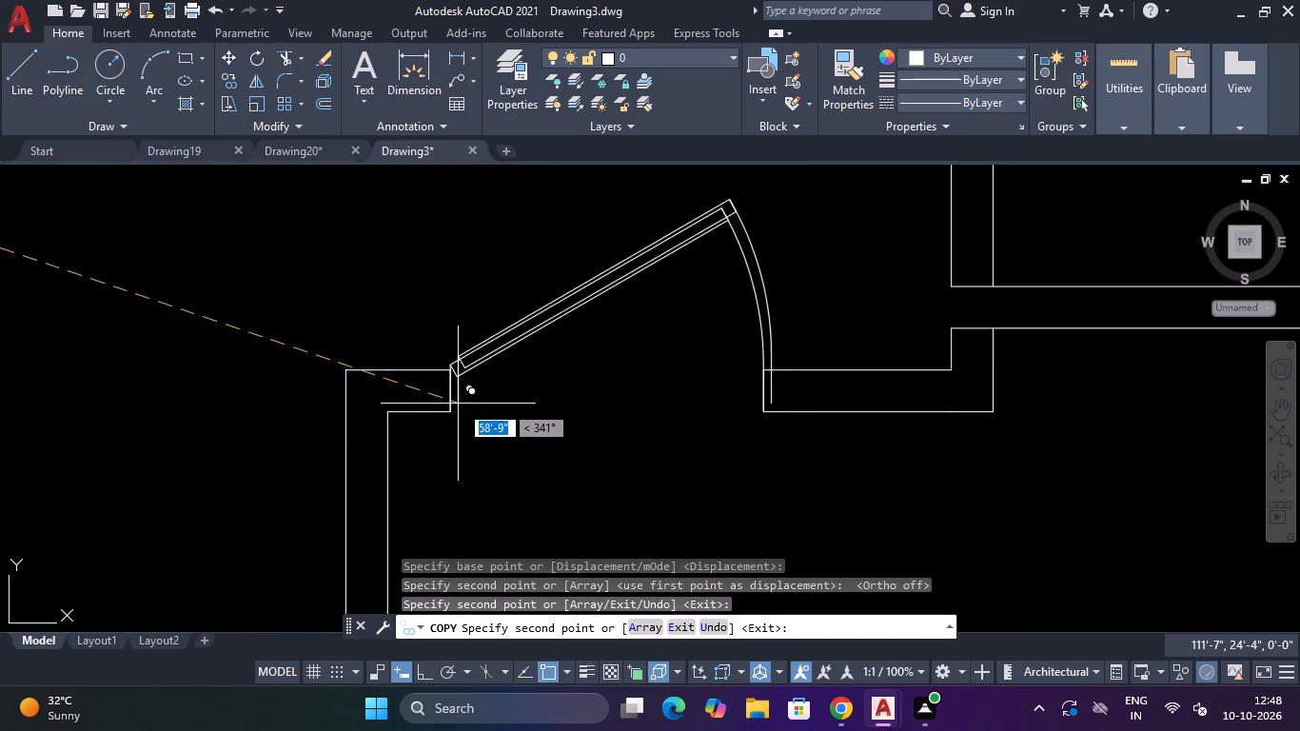
scroll(459, 404, "down", 7)
scroll(405, 373, "up", 5)
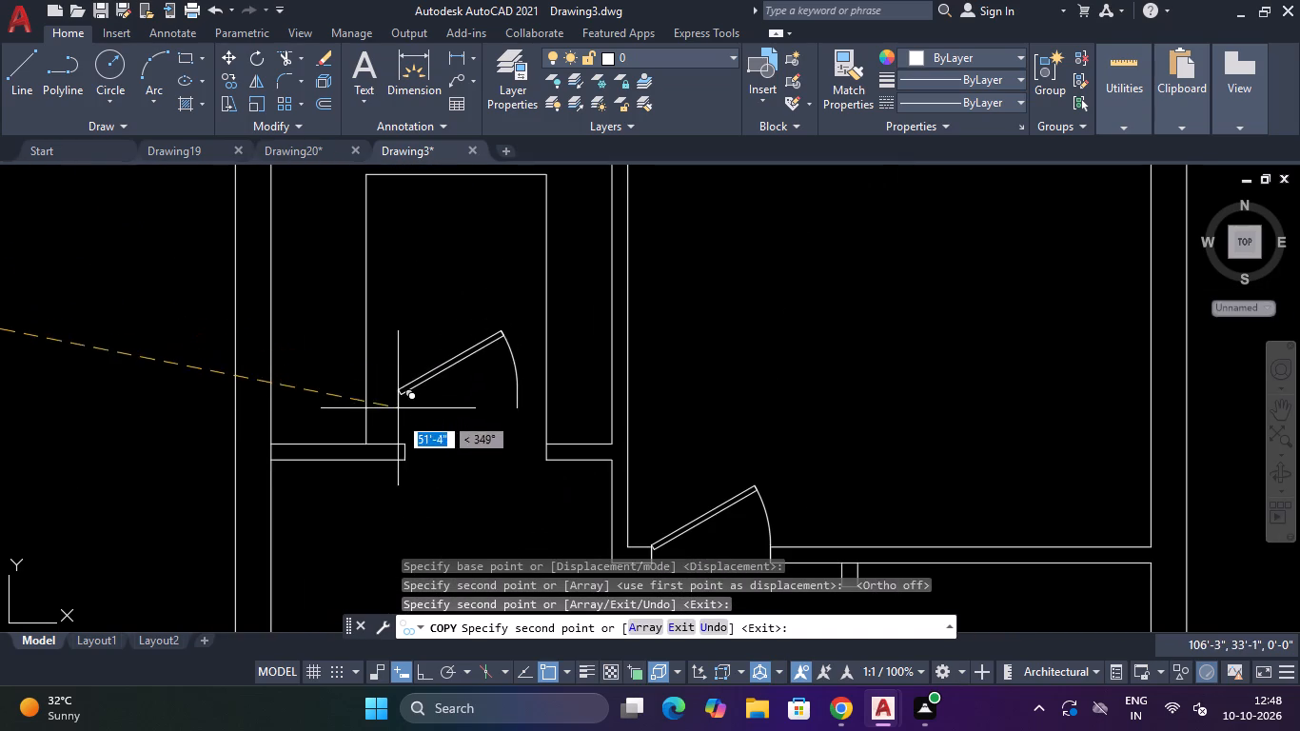
scroll(423, 443, "down", 6)
scroll(420, 515, "up", 5)
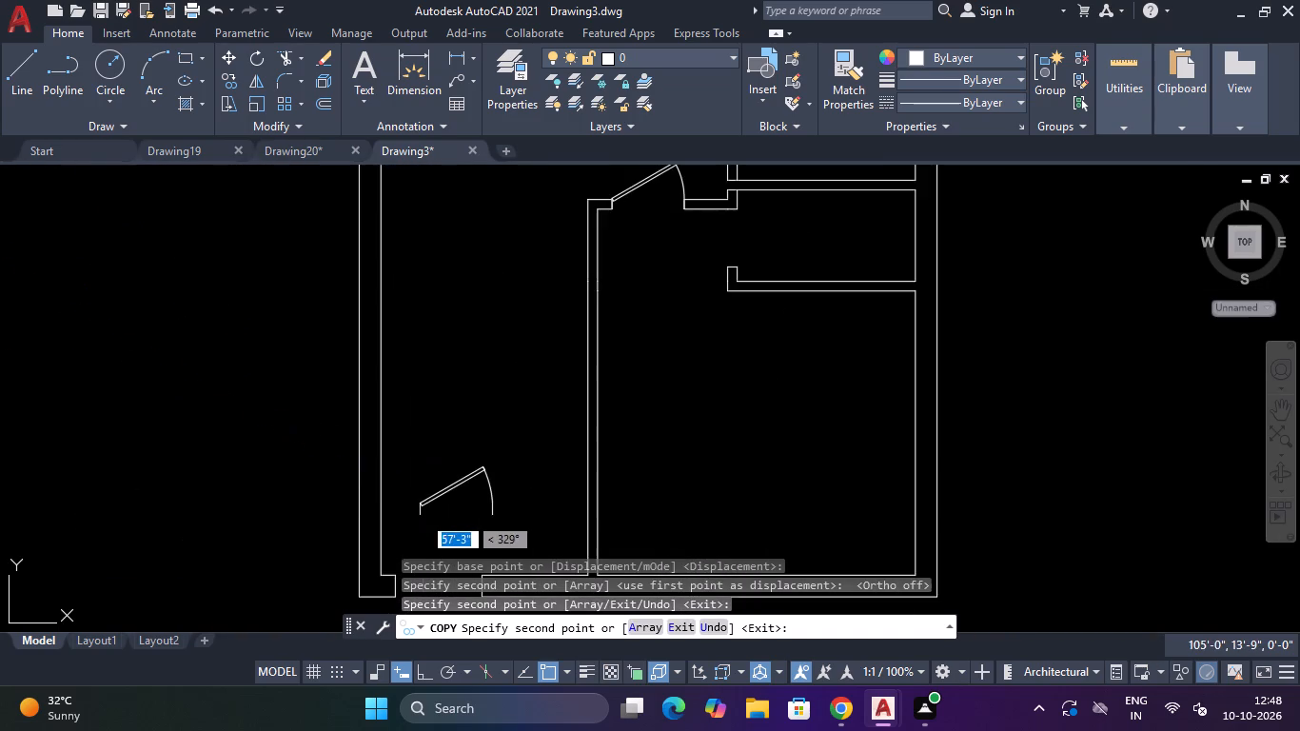
scroll(427, 522, "down", 5)
scroll(442, 507, "up", 4)
scroll(478, 398, "down", 3)
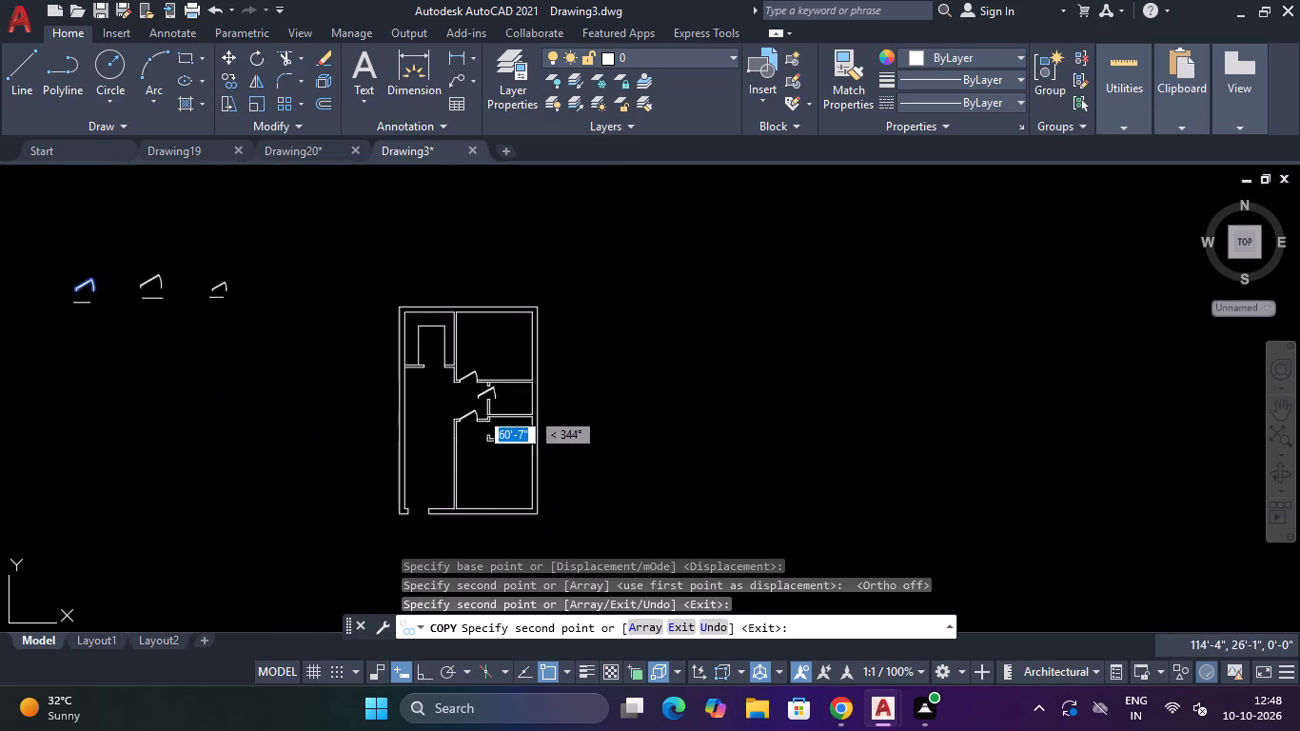
scroll(461, 491, "down", 3)
scroll(443, 498, "up", 5)
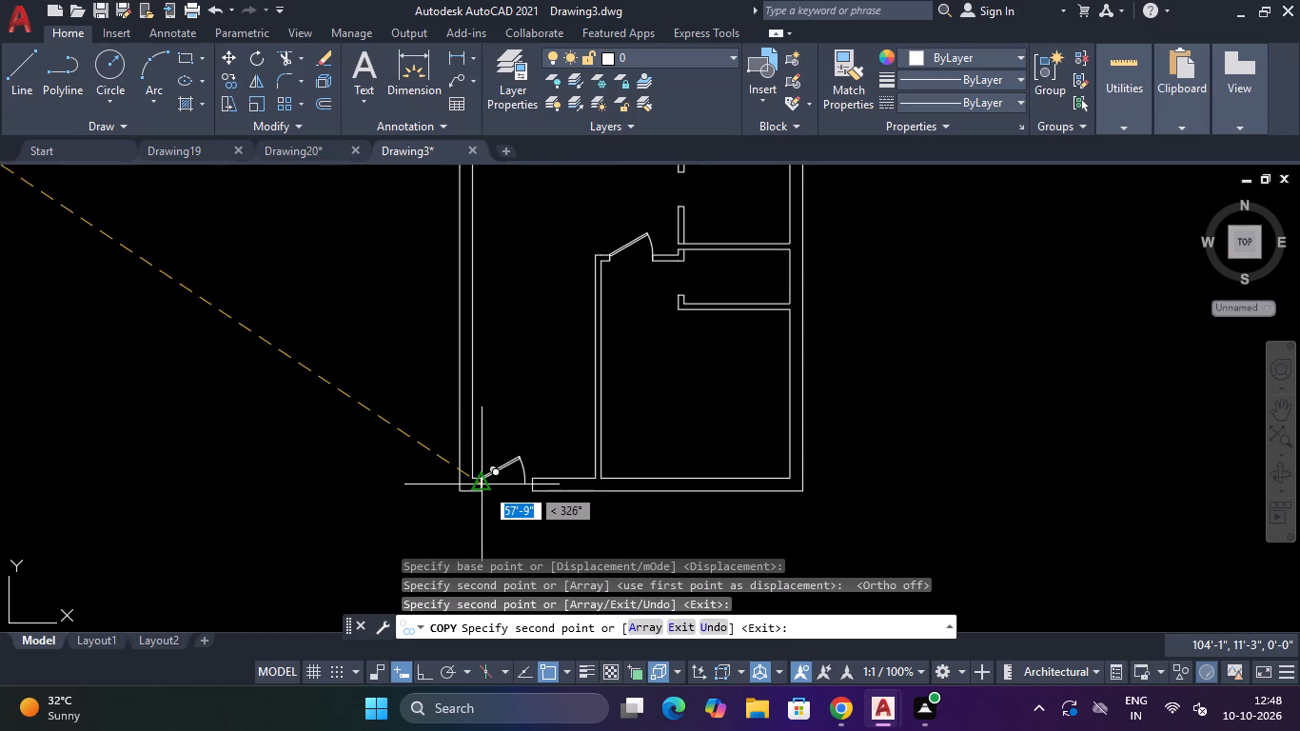
scroll(481, 487, "down", 4)
key("Escape")
Move the 3' door block from its hinge-side base point to the outer corner of the opening in the bottom outer wall.
scroll(434, 395, "up", 3)
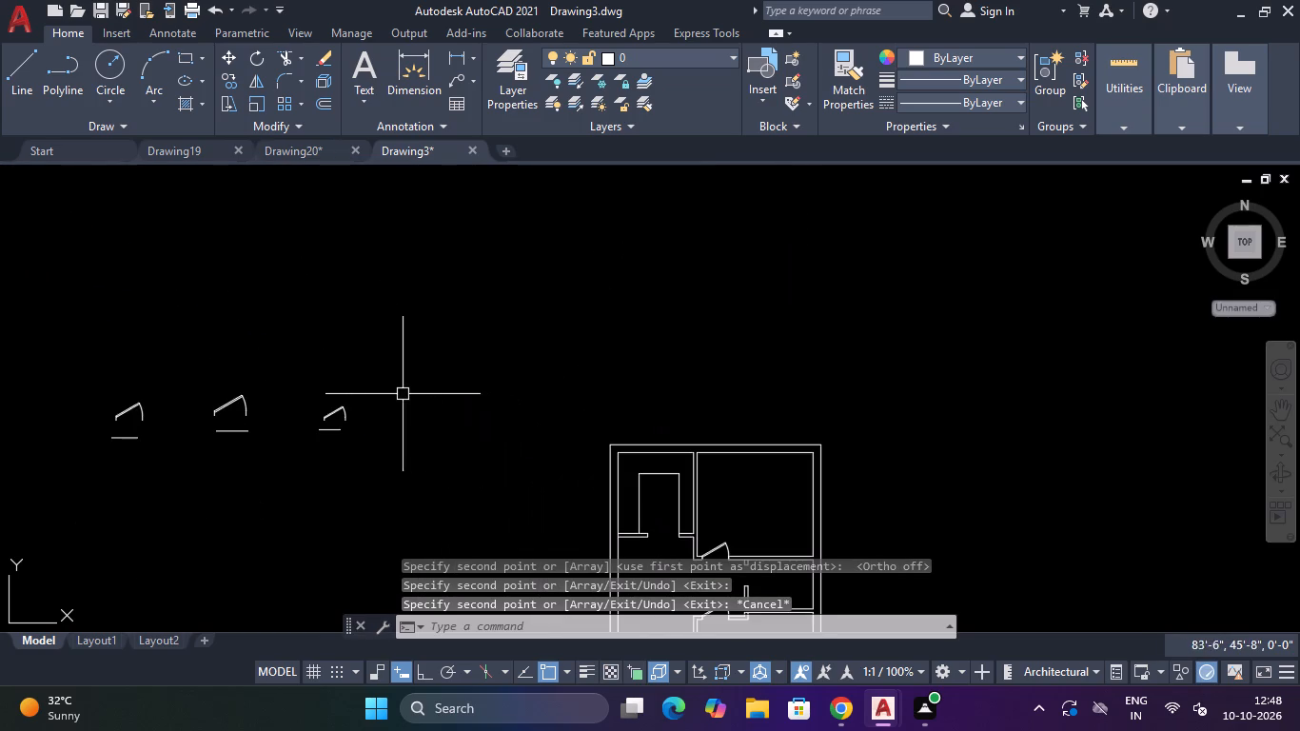
scroll(229, 402, "up", 3)
left_click(283, 369)
left_click(252, 401)
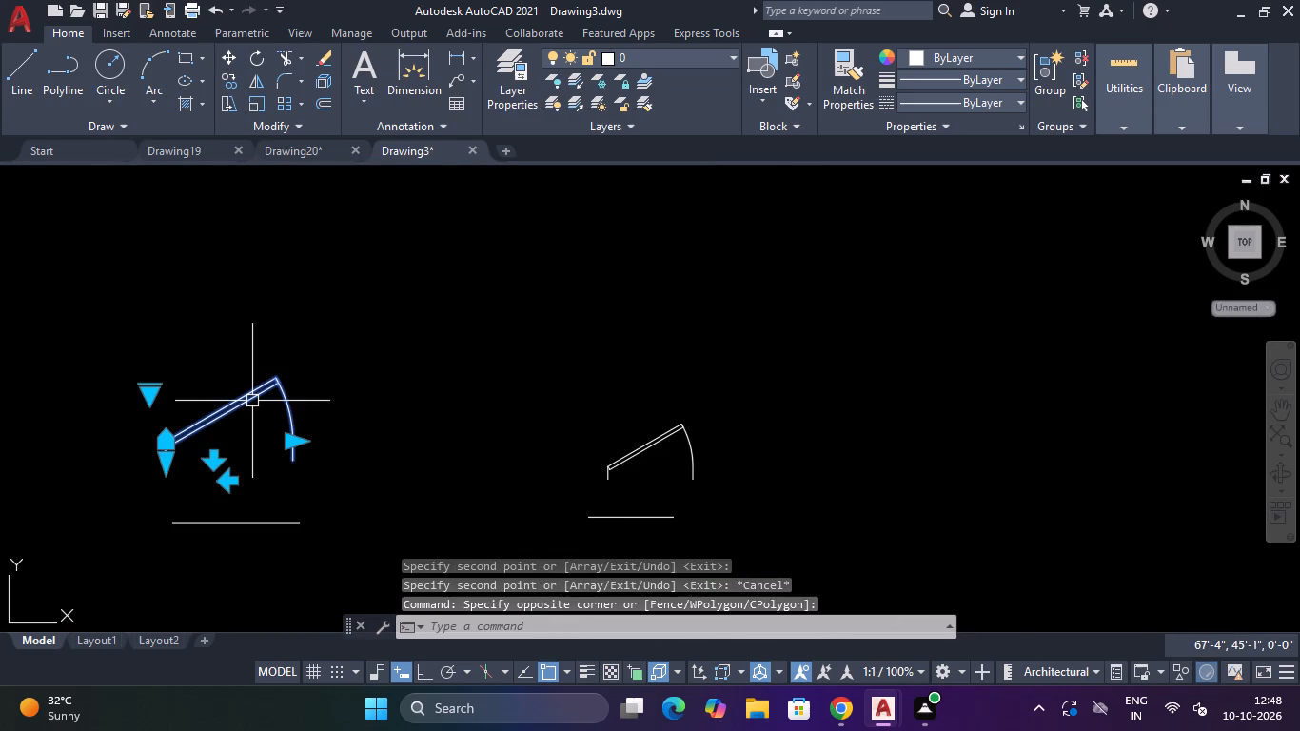
key("m")
key("space")
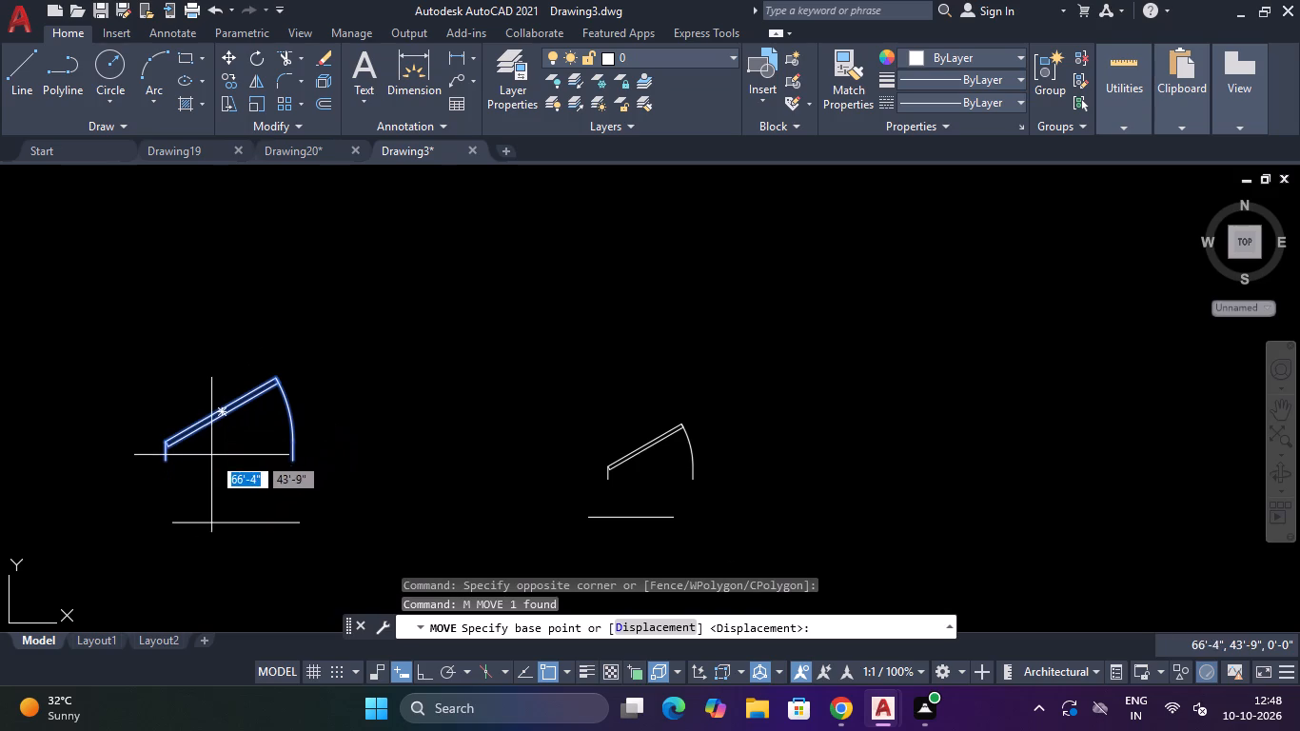
left_click(165, 466)
scroll(174, 462, "down", 9)
scroll(246, 537, "up", 3)
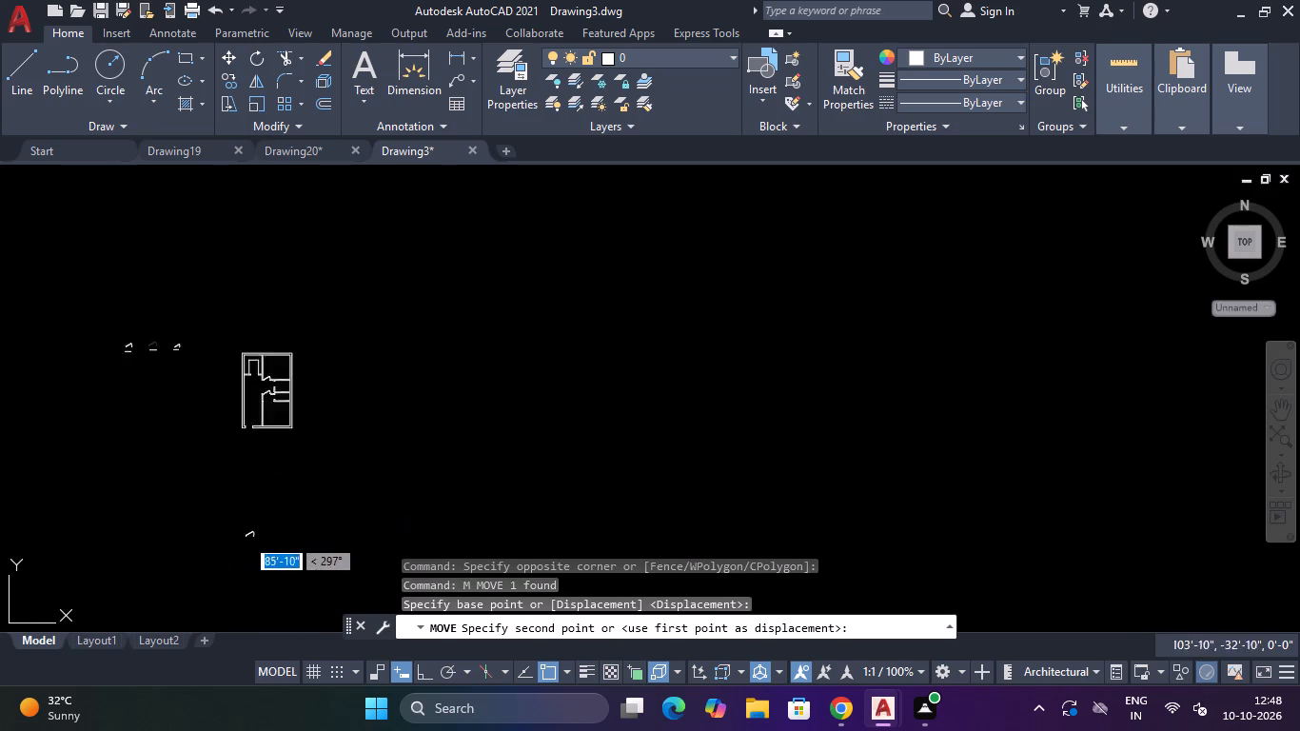
scroll(245, 537, "up", 2)
scroll(237, 272, "up", 4)
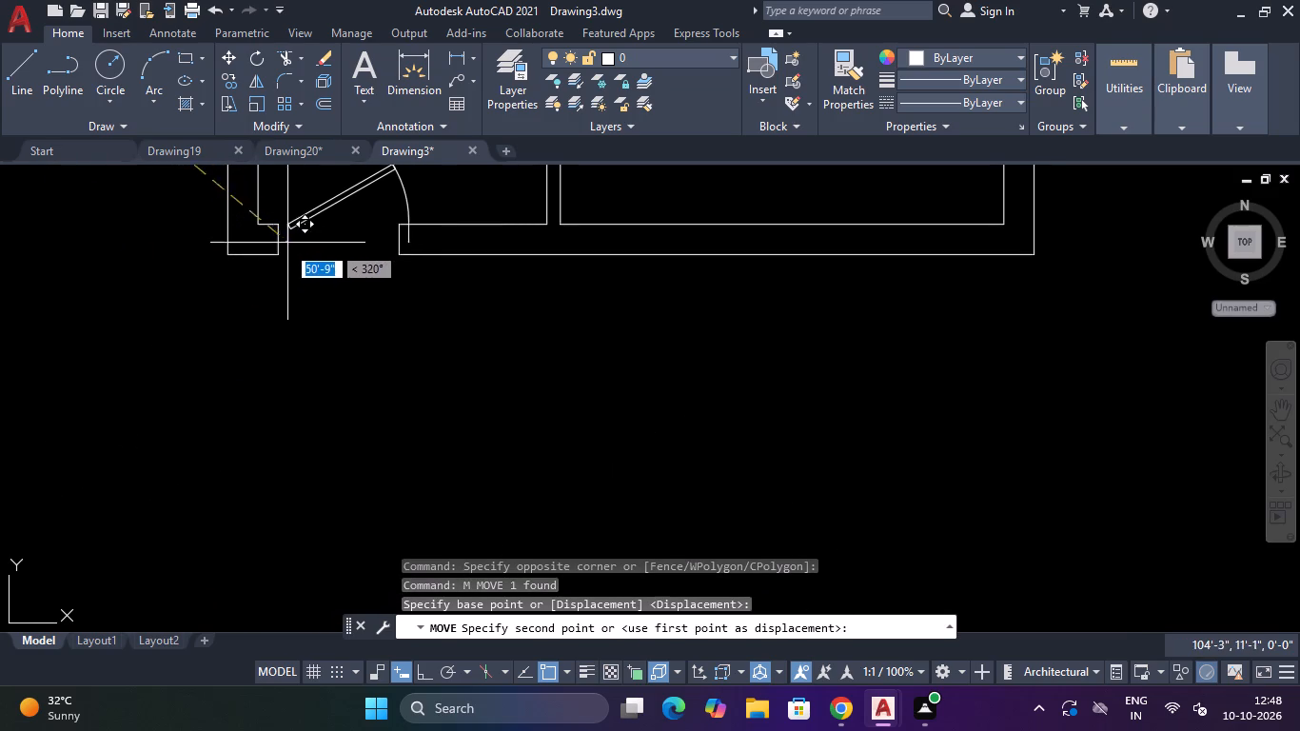
left_click(281, 253)
Rotate the 2' door block by 270° about the top of its swing, with Ortho on.
scroll(281, 254, "down", 9)
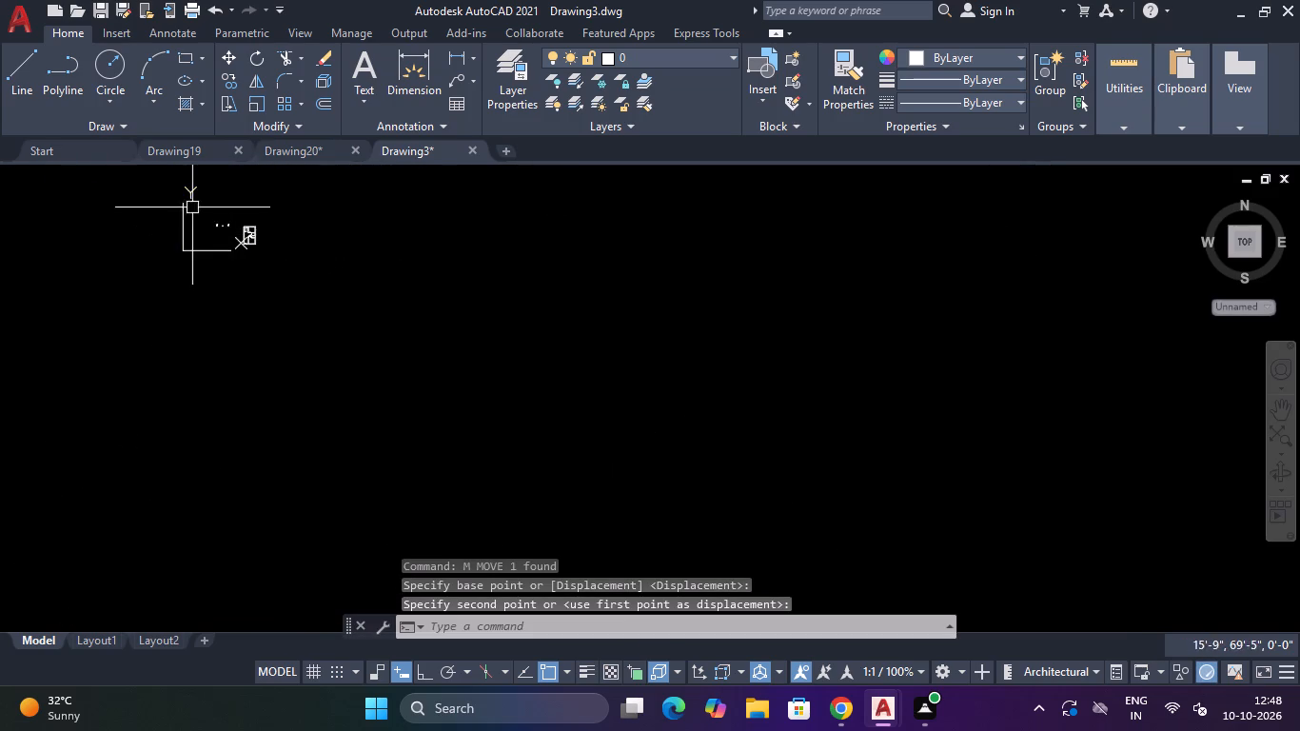
scroll(215, 199, "up", 4)
scroll(285, 328, "up", 2)
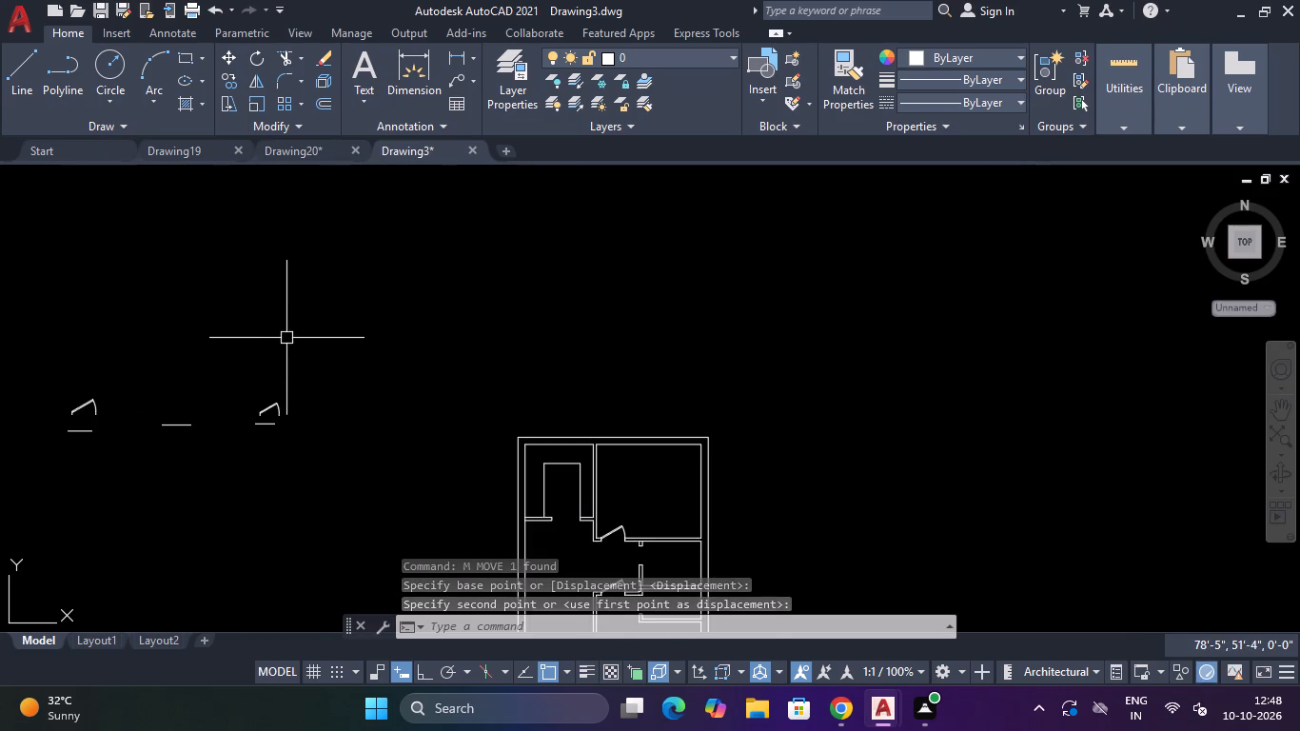
left_click(289, 340)
left_click(265, 410)
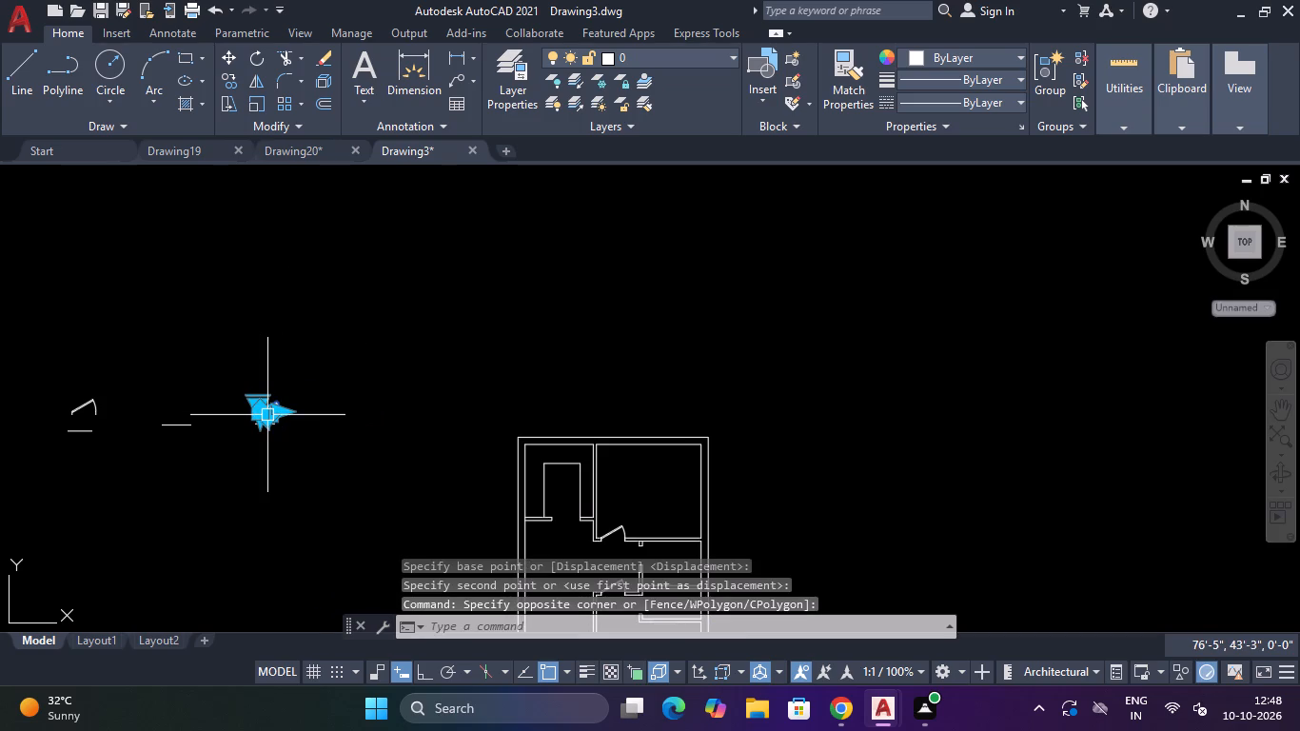
type("RO")
key("Return")
left_click(278, 400)
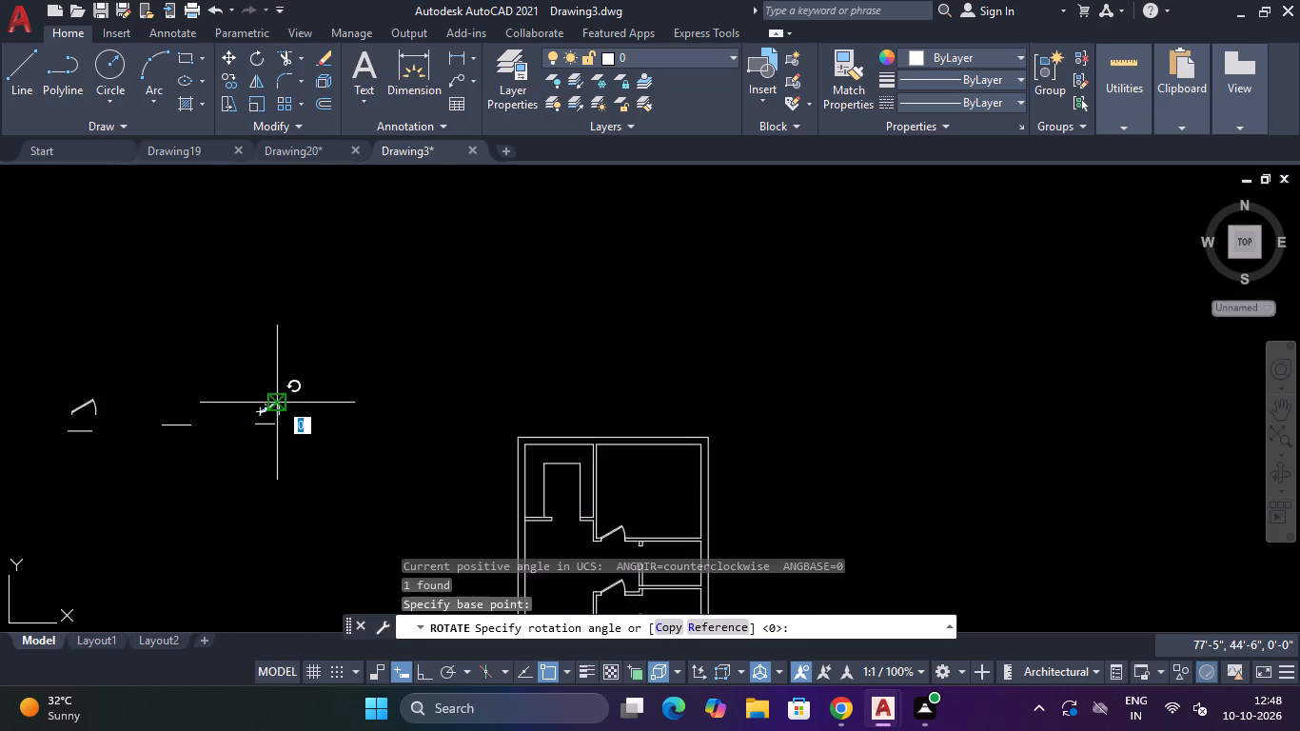
key("F8")
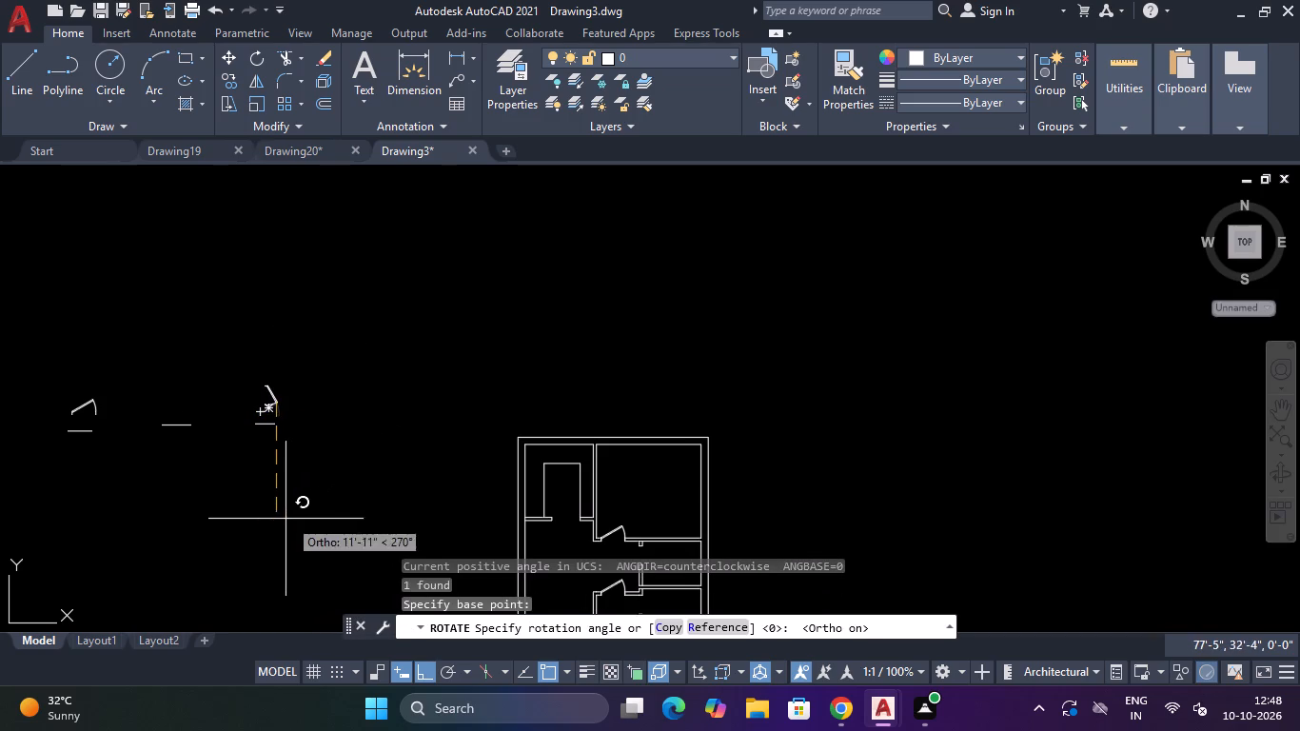
left_click(280, 522)
key("Escape")
Copy the rotated 2' door block from its hinge-side base point into the upper small room's left wall opening, with Ortho off.
left_click_drag(289, 369, 278, 378)
left_click(262, 389)
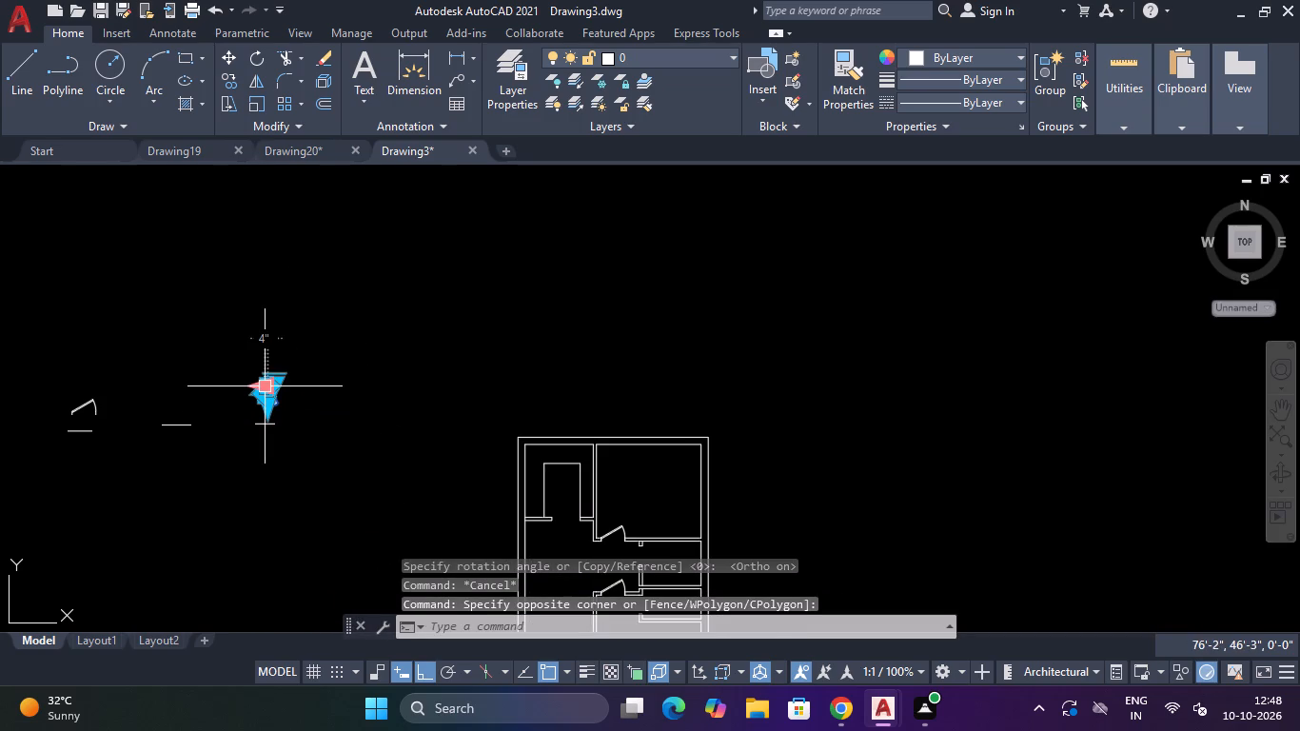
key("c")
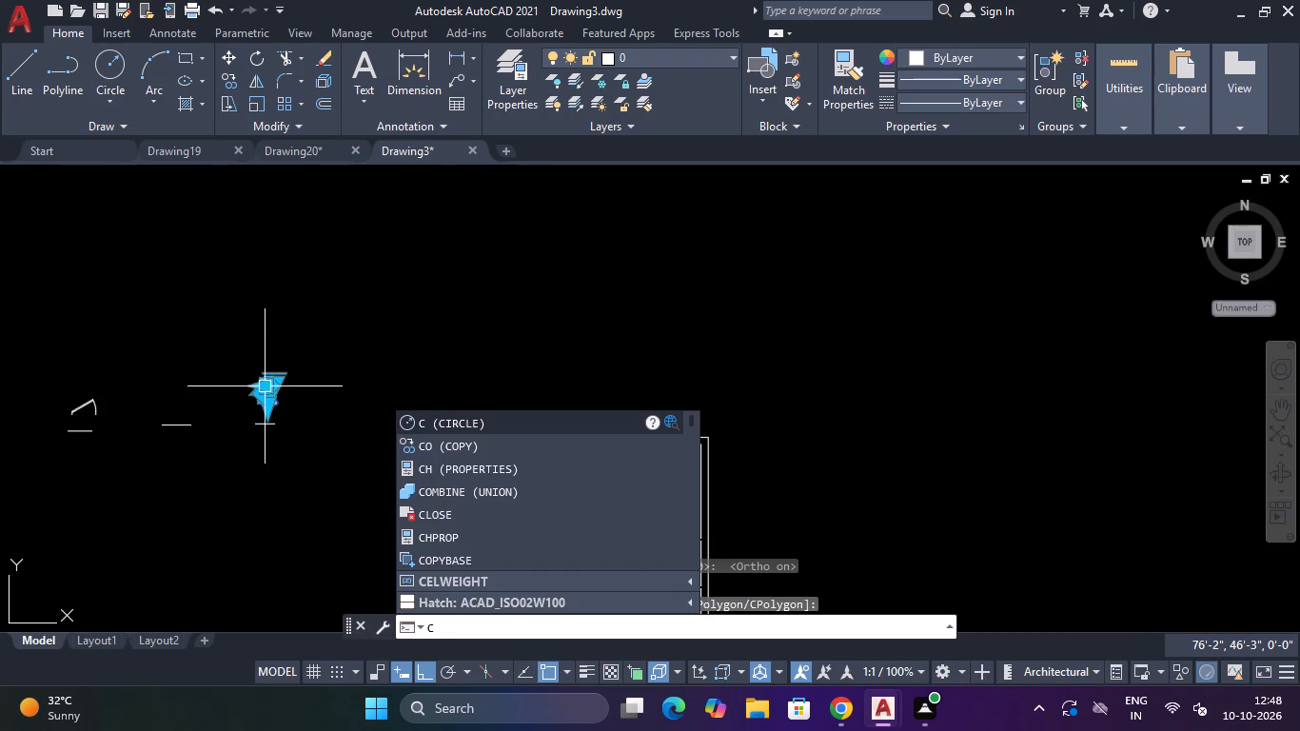
key("o")
key("Return")
scroll(238, 406, "up", 4)
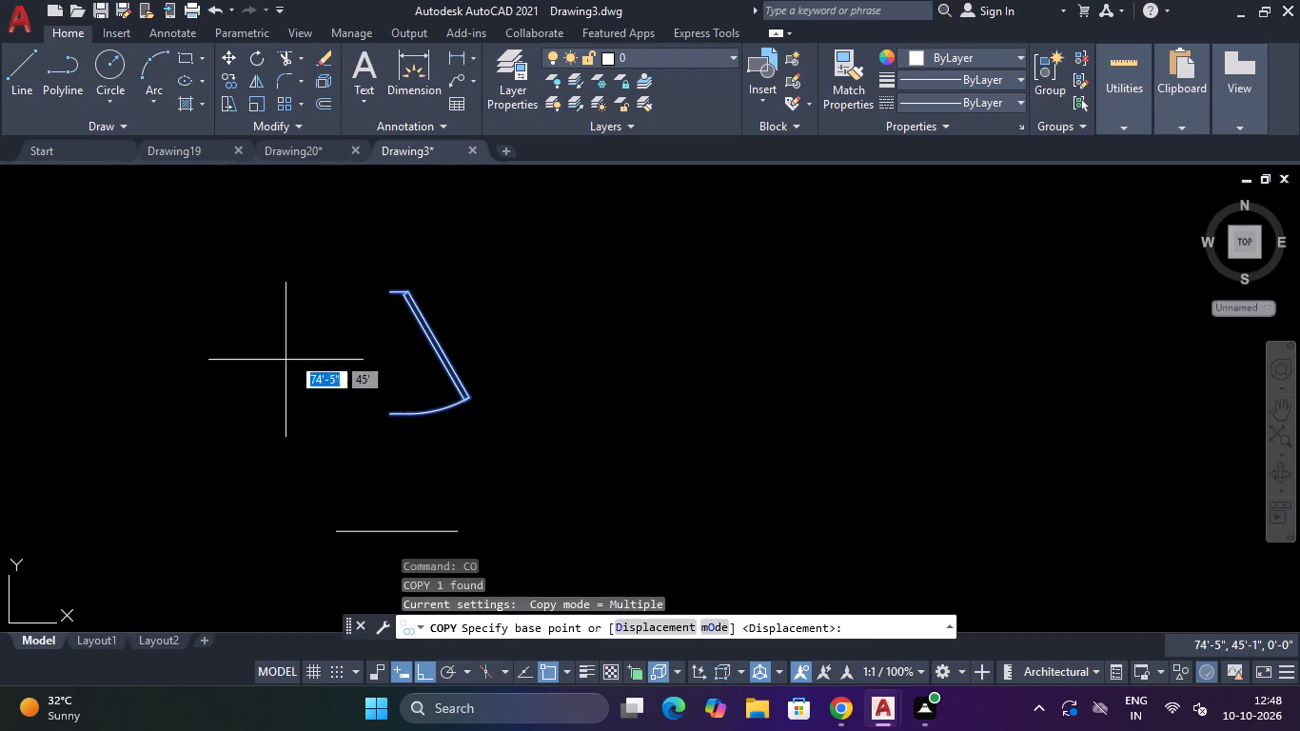
left_click(387, 291)
scroll(476, 331, "down", 6)
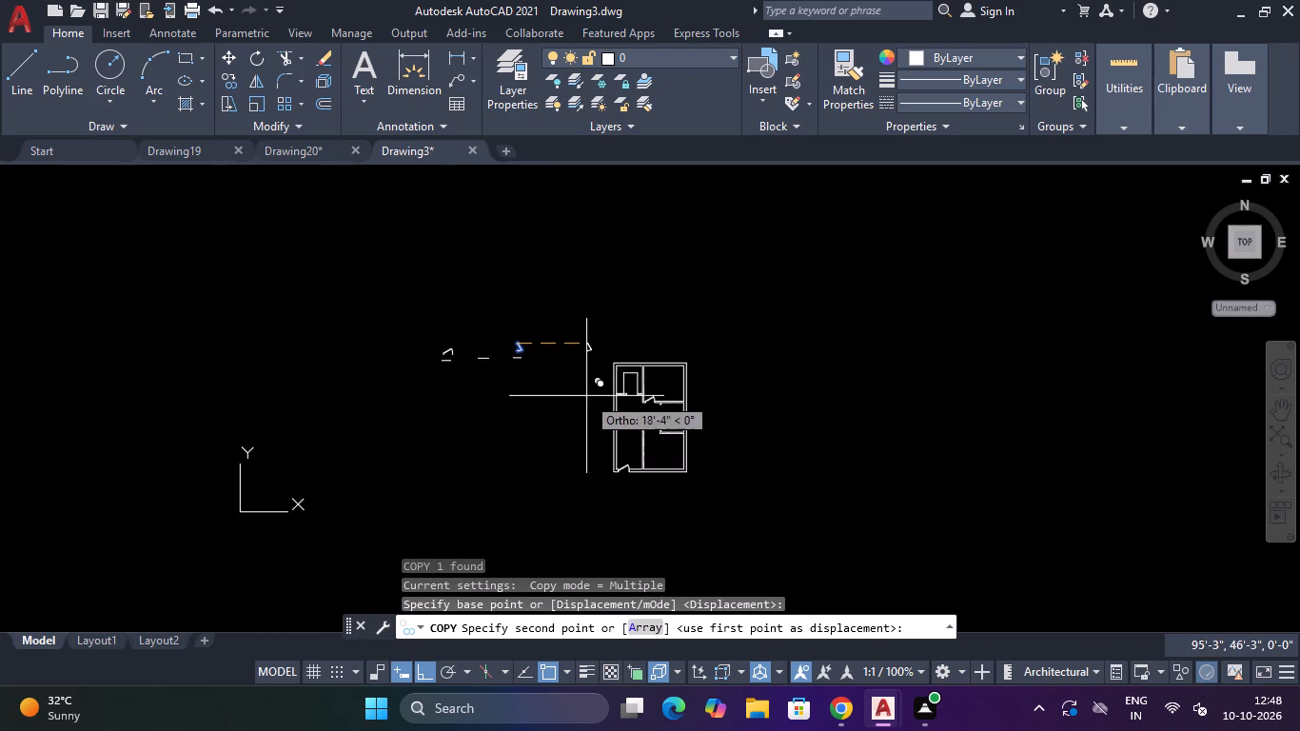
scroll(614, 401, "up", 4)
key("F8")
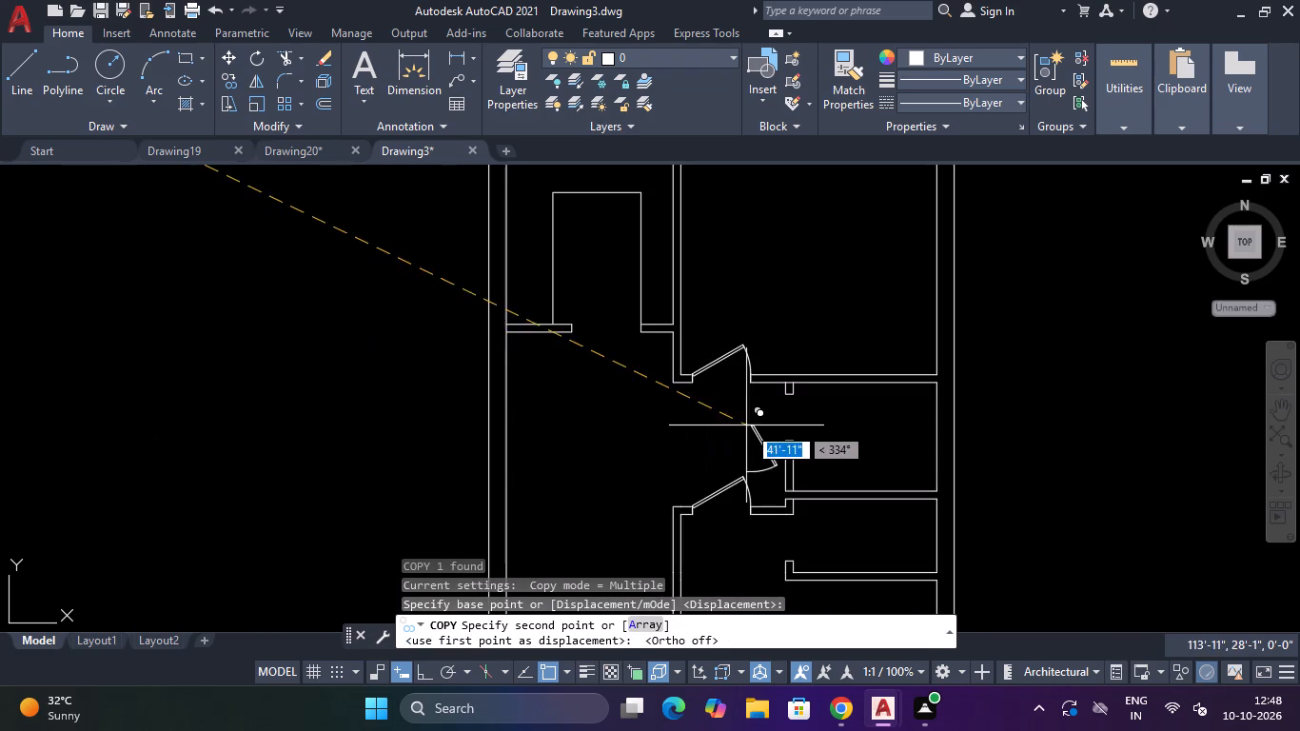
scroll(781, 407, "up", 3)
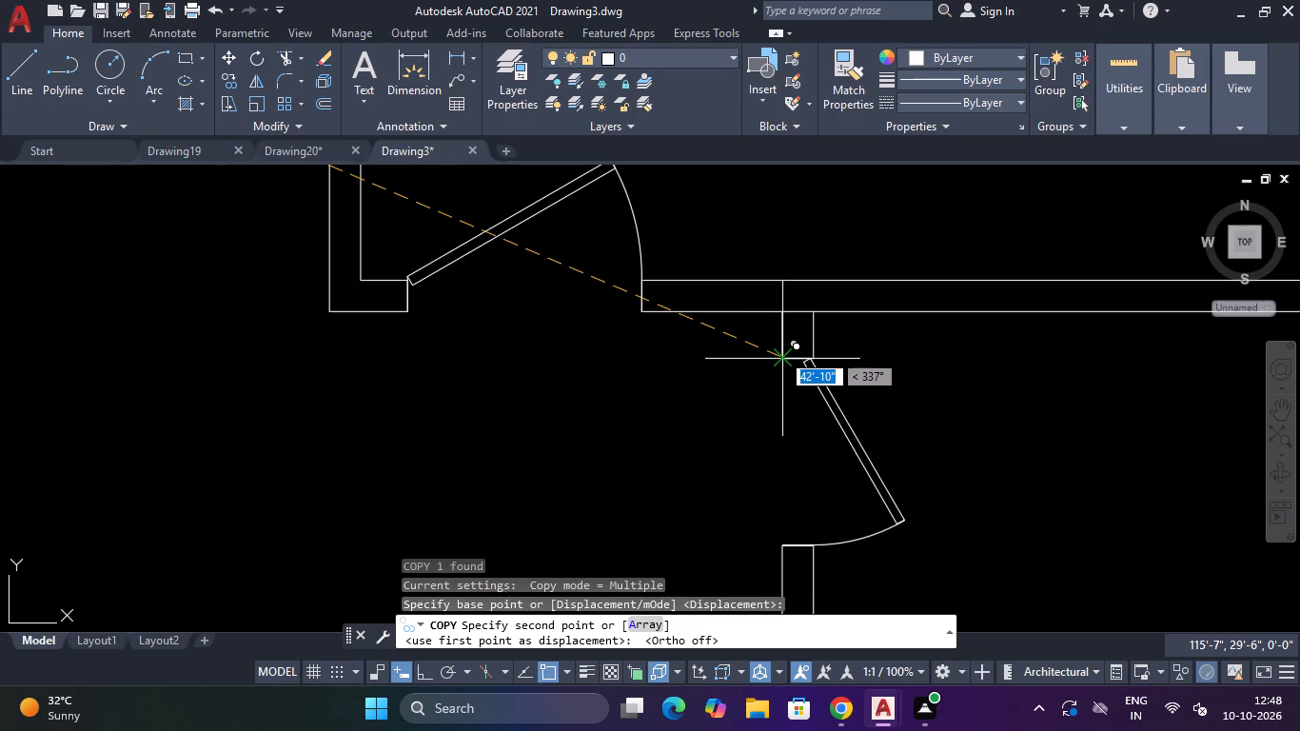
left_click(780, 352)
Place another copy of the rotated 2' door block at the top of the lower small room's left wall opening.
scroll(779, 357, "down", 3)
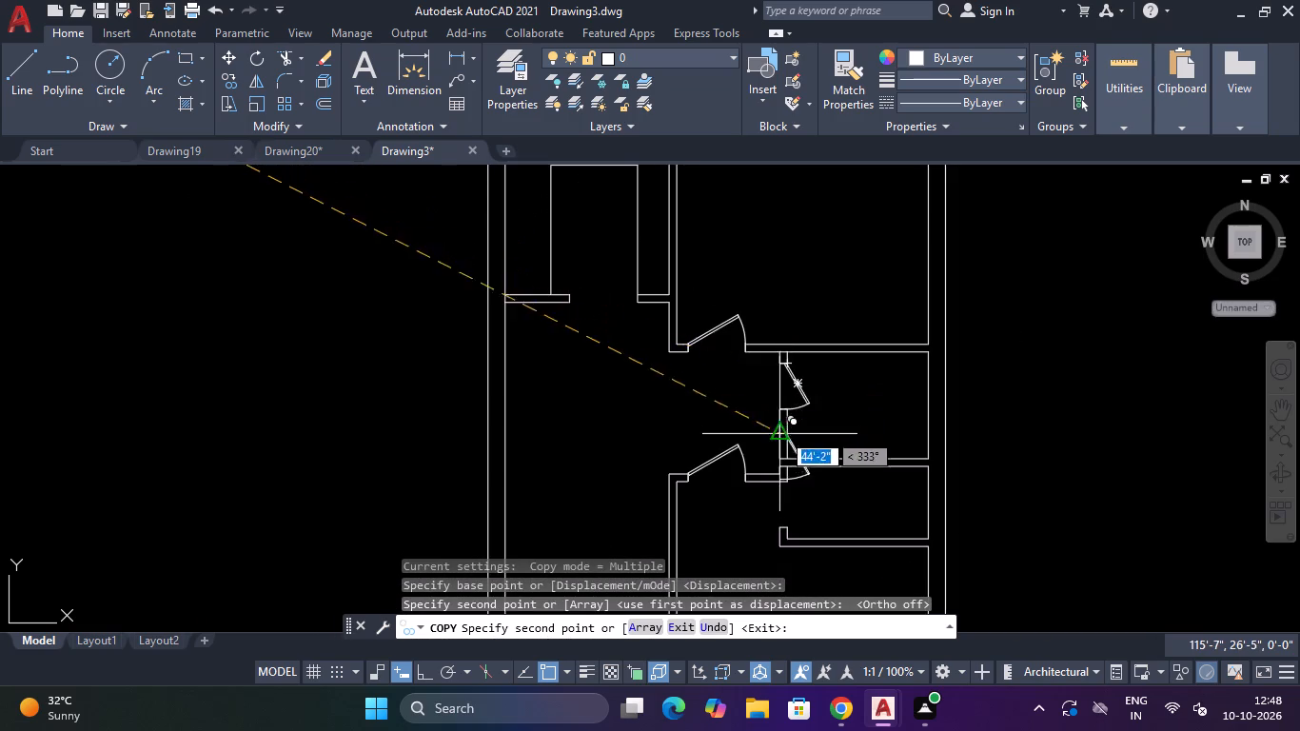
scroll(782, 444, "down", 1)
scroll(784, 466, "up", 4)
scroll(780, 471, "down", 4)
scroll(774, 484, "up", 5)
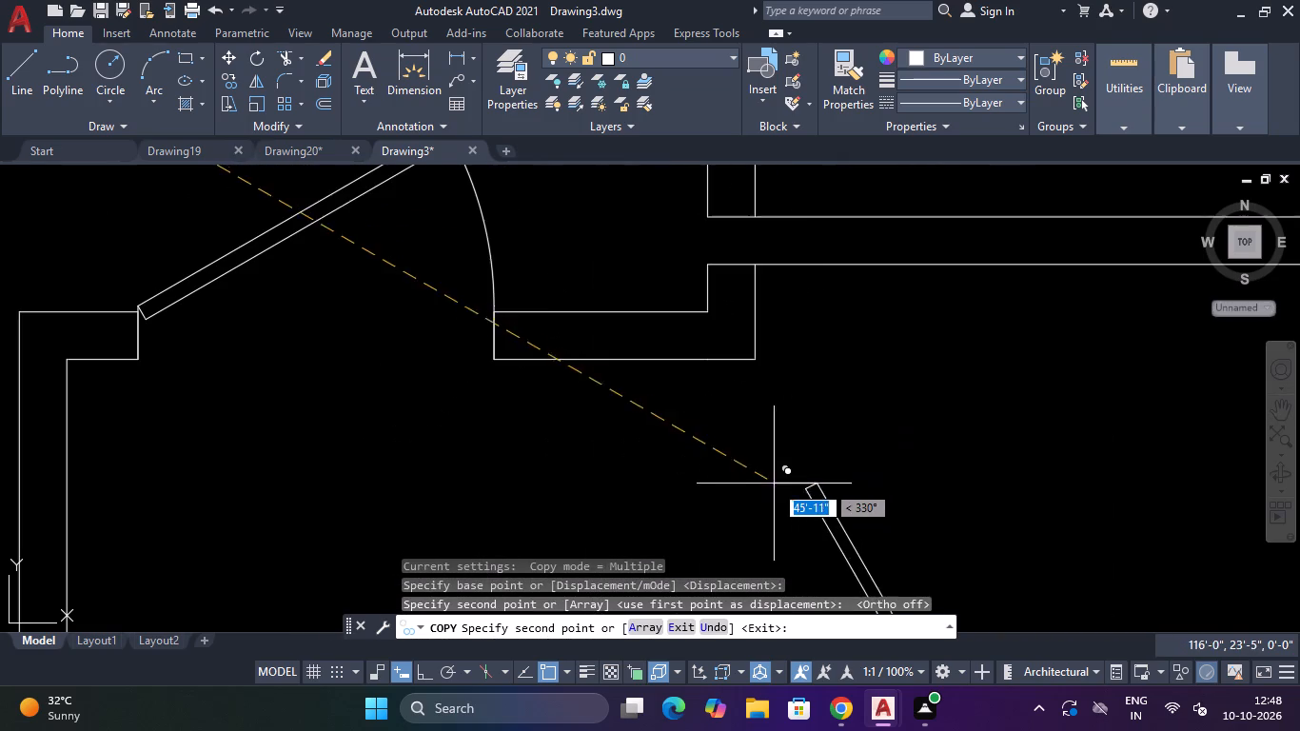
left_click(705, 361)
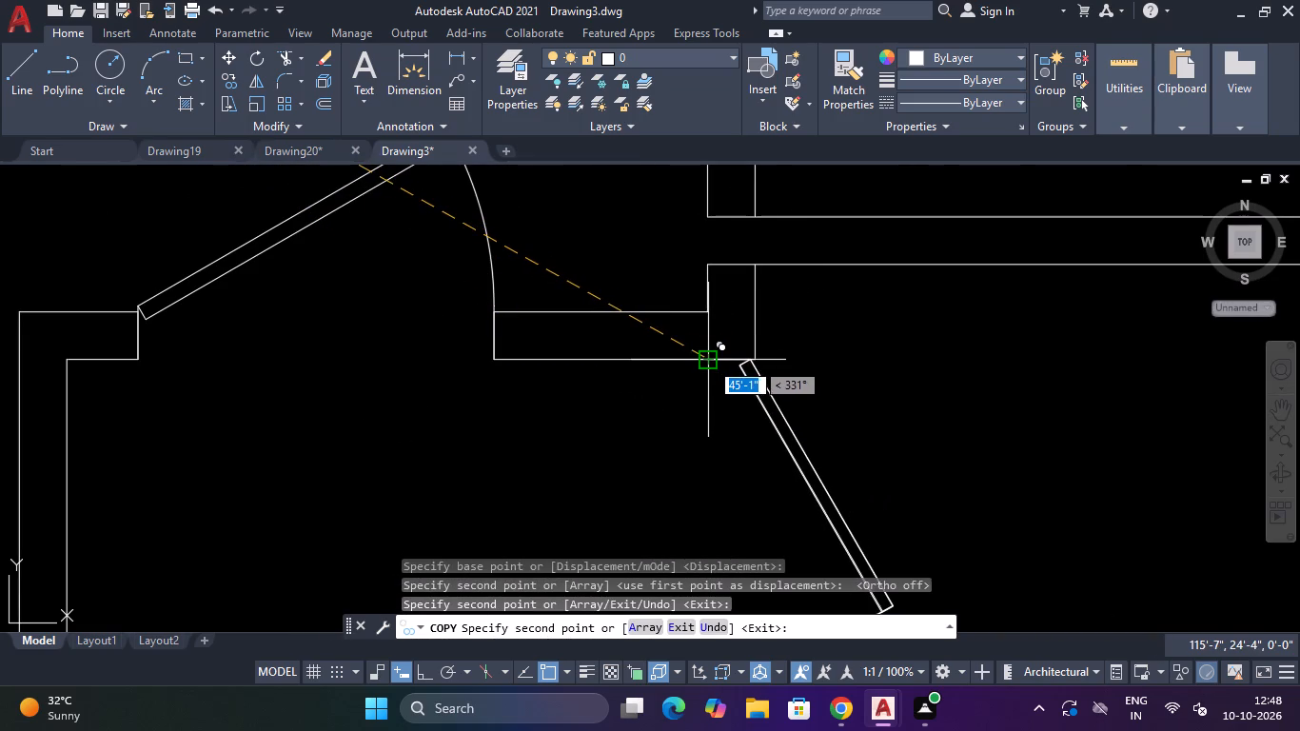
Set the door in the upper right room's bottom wall opening to Open 90º.
scroll(713, 361, "down", 6)
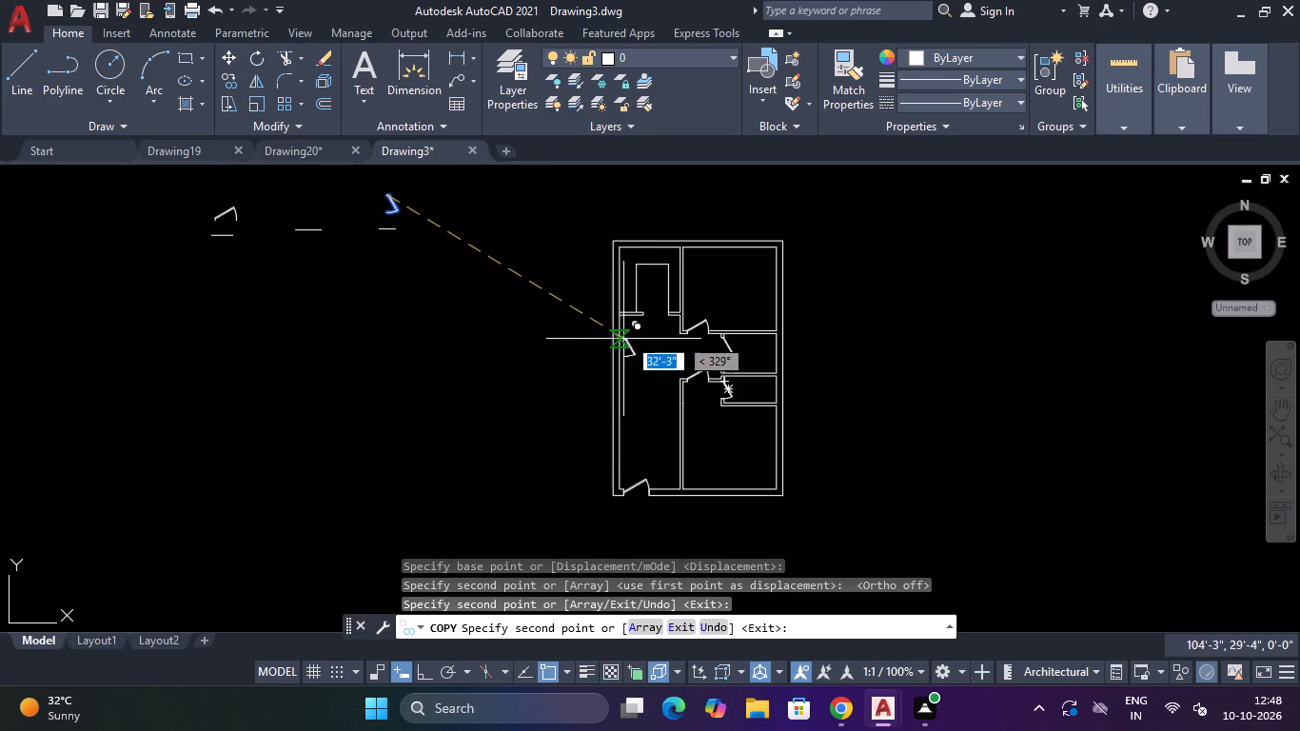
key("Escape")
scroll(684, 320, "up", 3)
left_click(722, 345)
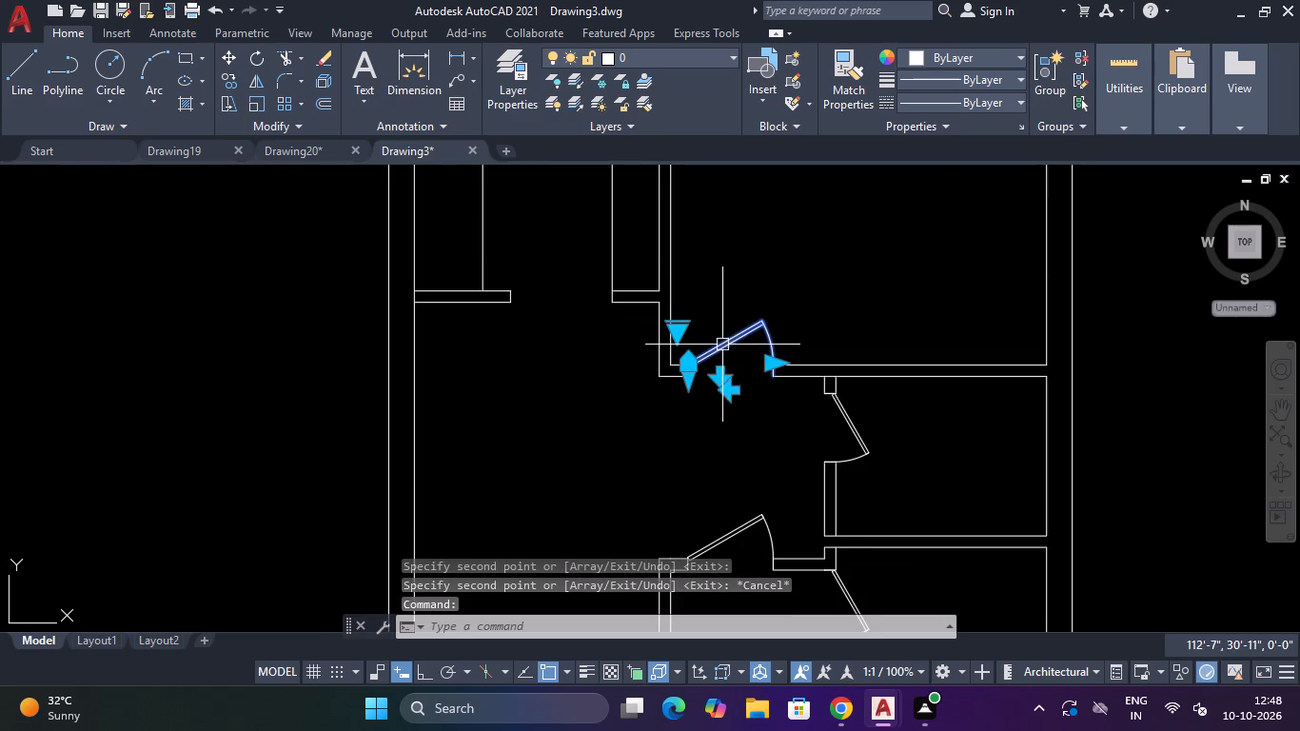
left_click(680, 334)
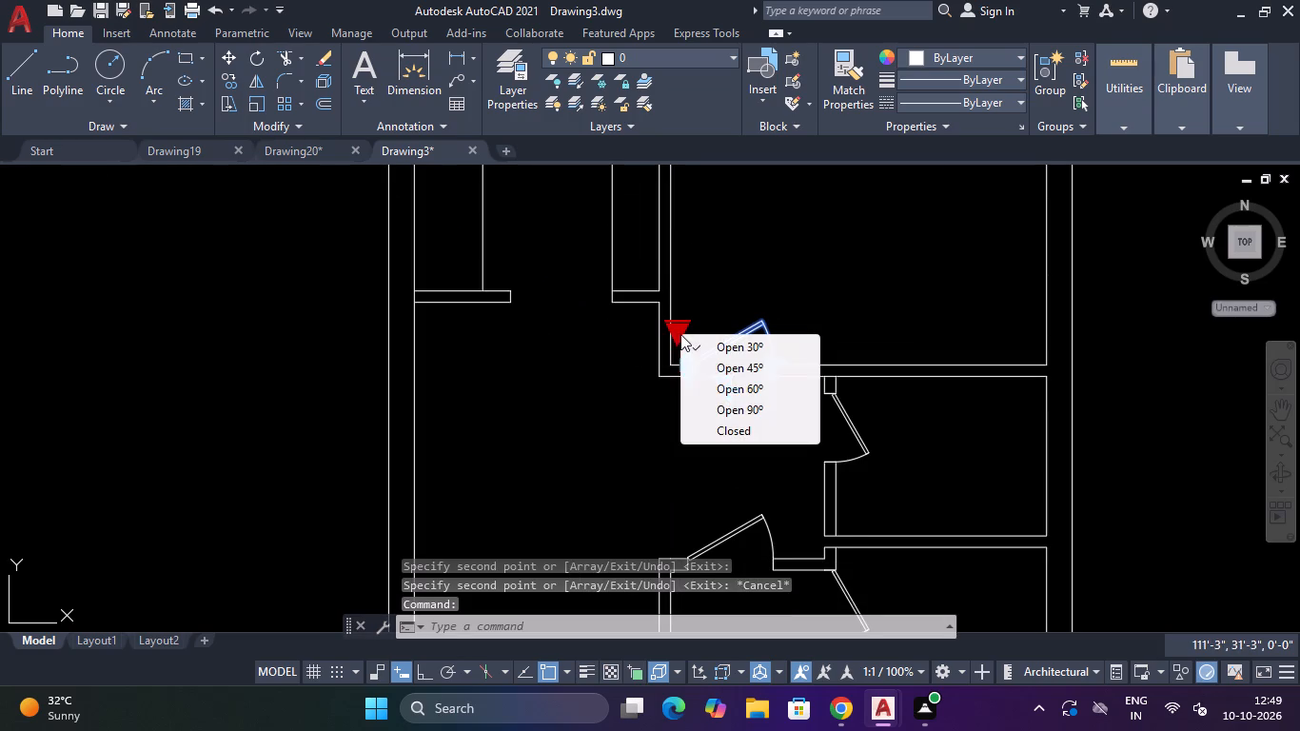
left_click(740, 402)
key("Escape")
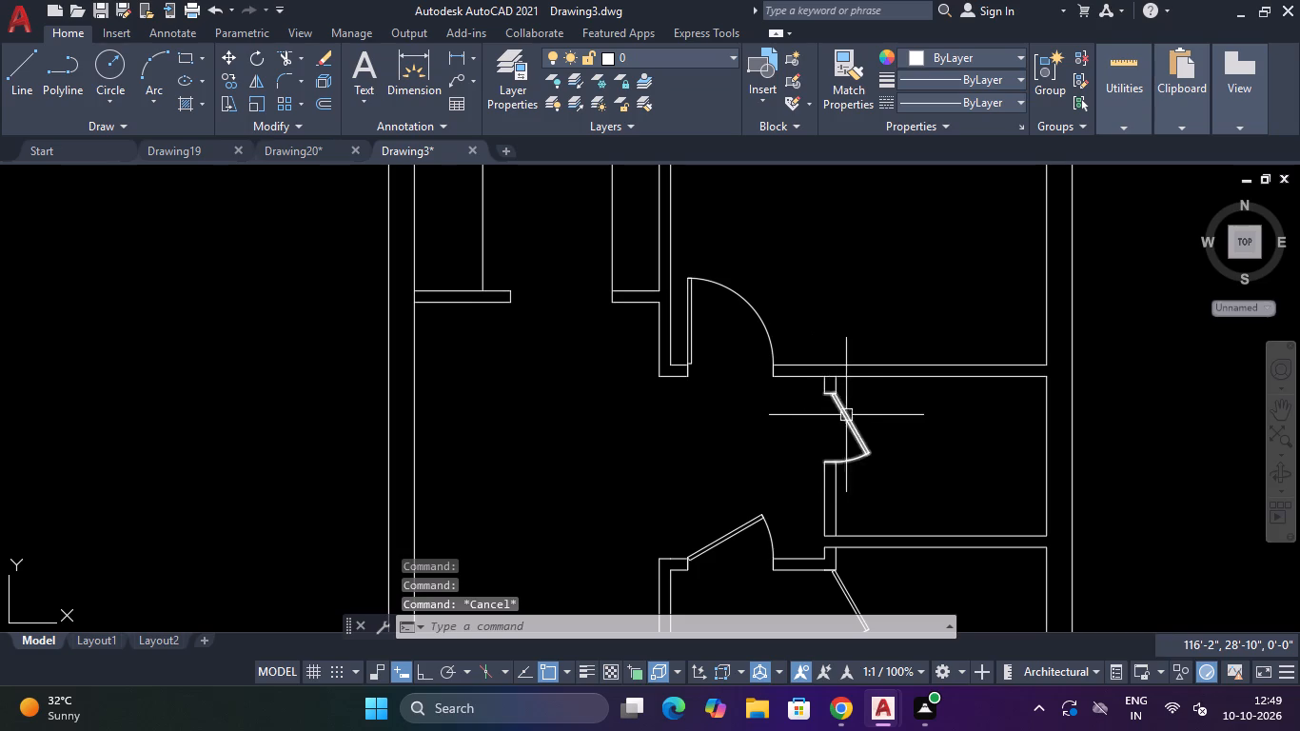
Set the 2' door in the upper small room's left wall to Open 90º.
left_click(848, 414)
left_click(865, 381)
left_click(906, 451)
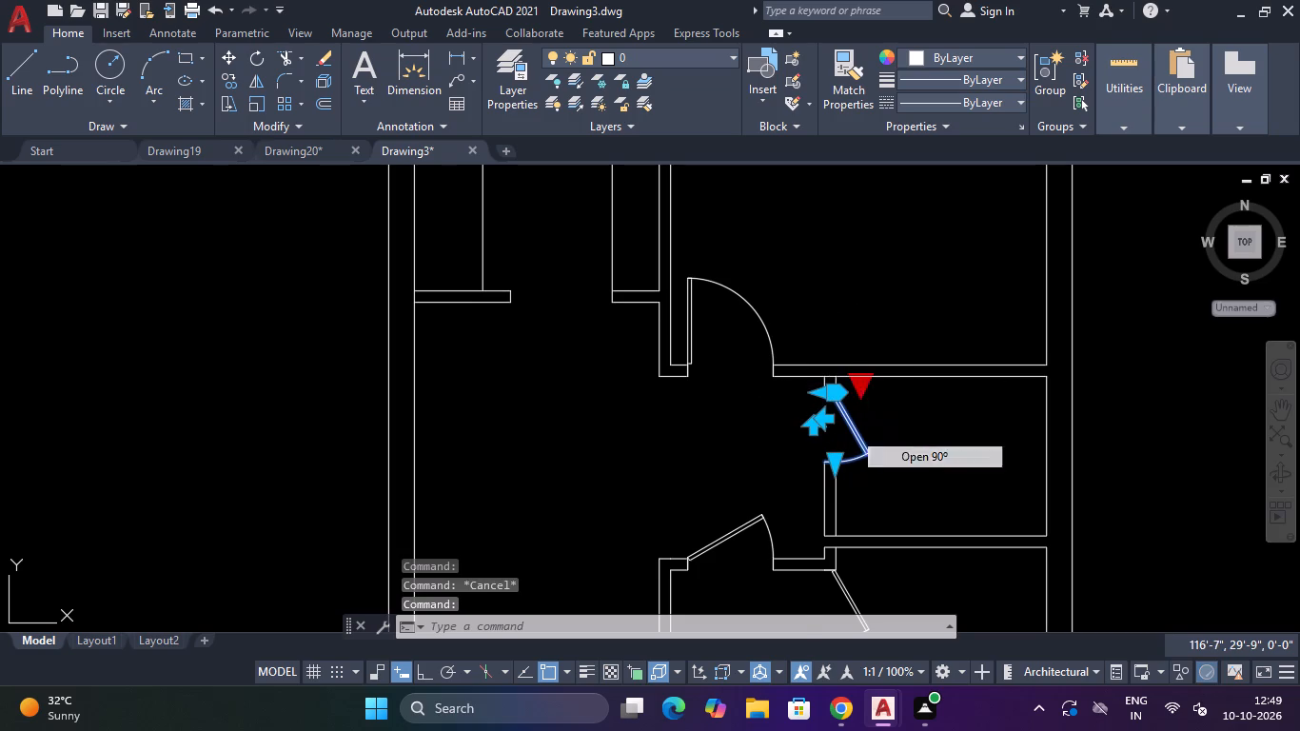
scroll(896, 476, "down", 2)
scroll(876, 526, "up", 2)
key("Escape")
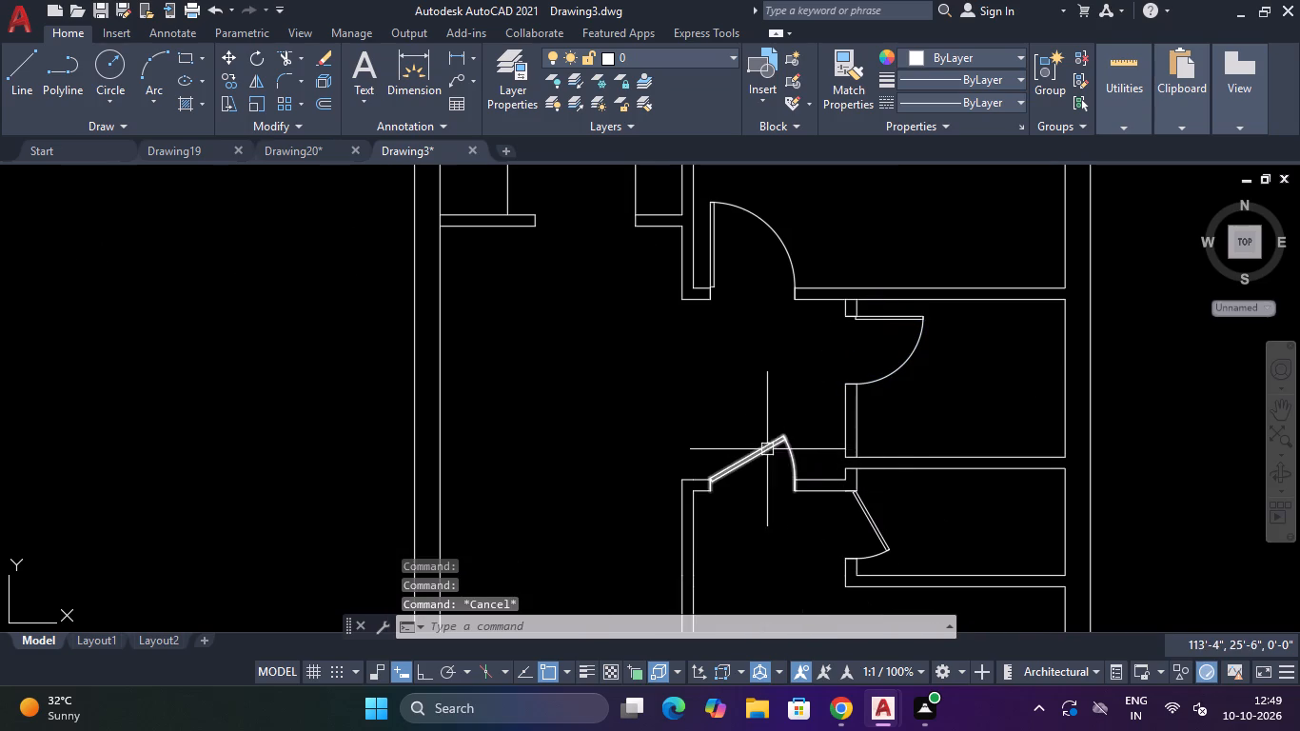
Set the door in the lower right room's top wall opening to Open 90º.
left_click(761, 448)
left_click(699, 445)
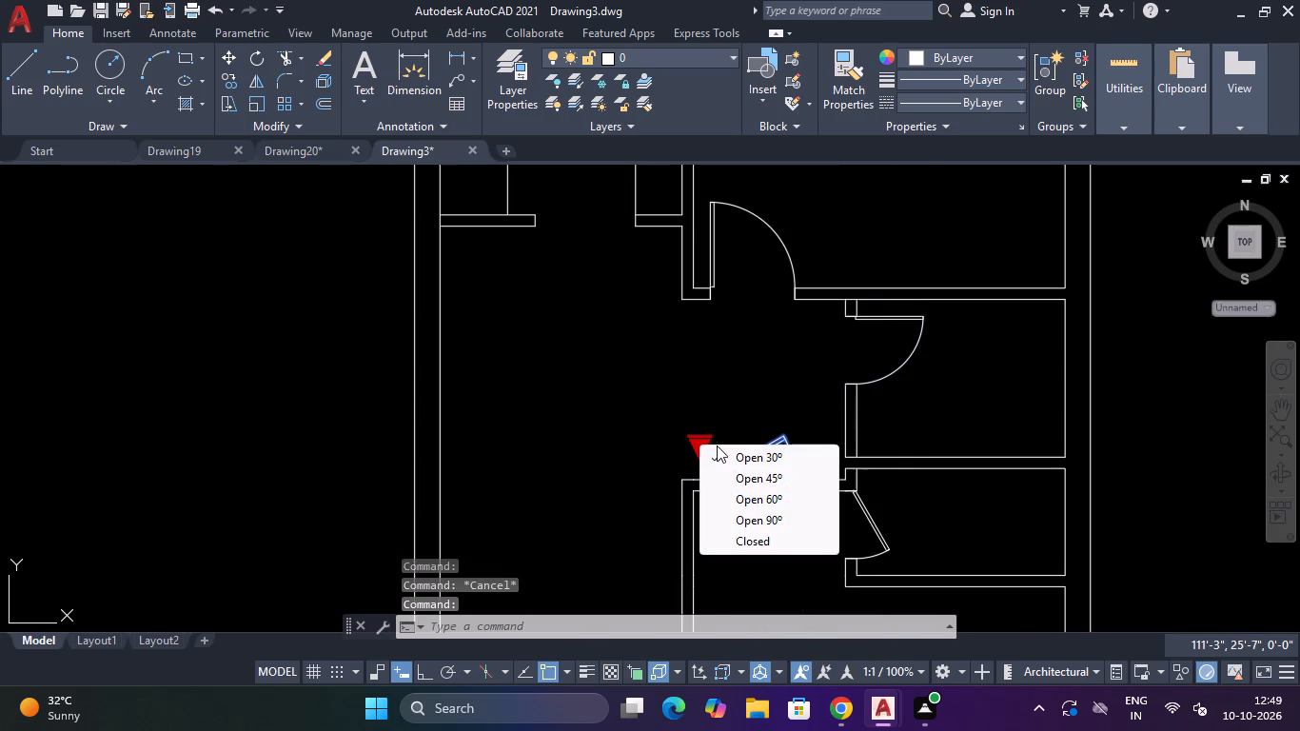
left_click(778, 517)
key("Escape")
Set the 2' door in the lower small room's left wall to Open 90º.
left_click(868, 513)
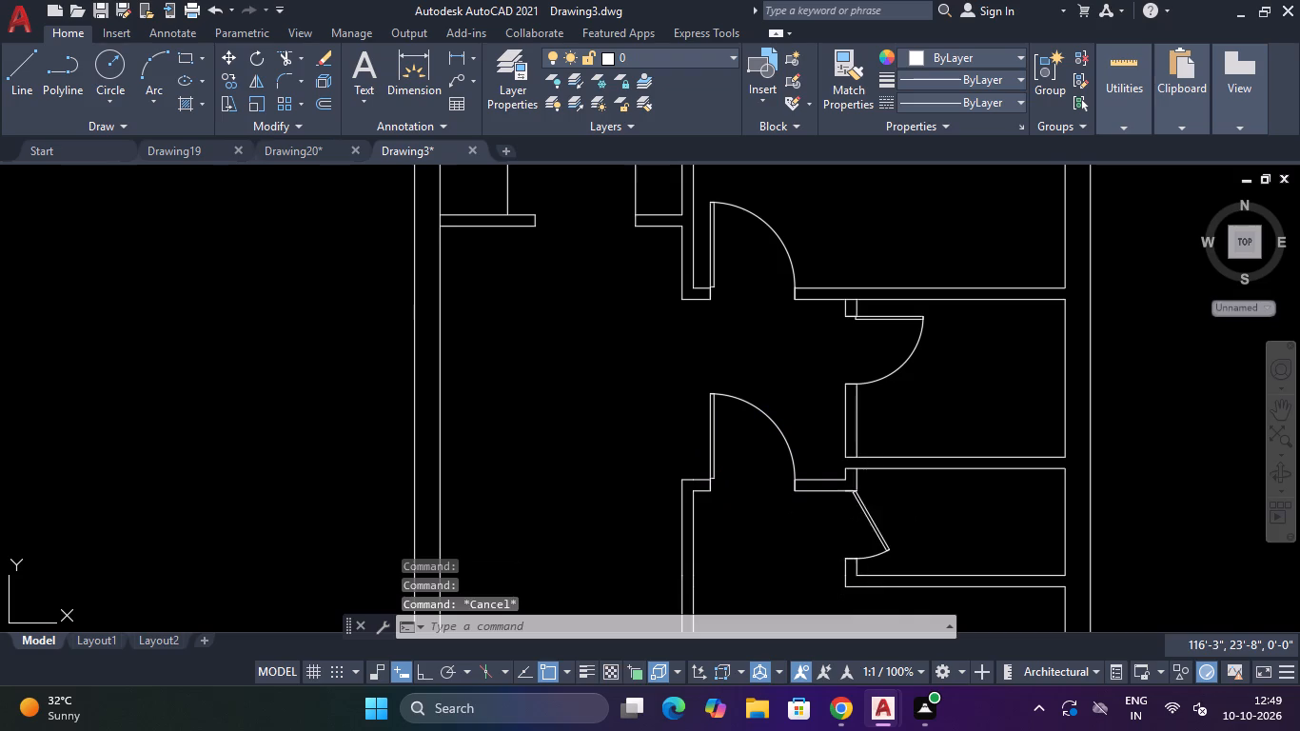
scroll(868, 488, "up", 3)
left_click(898, 463)
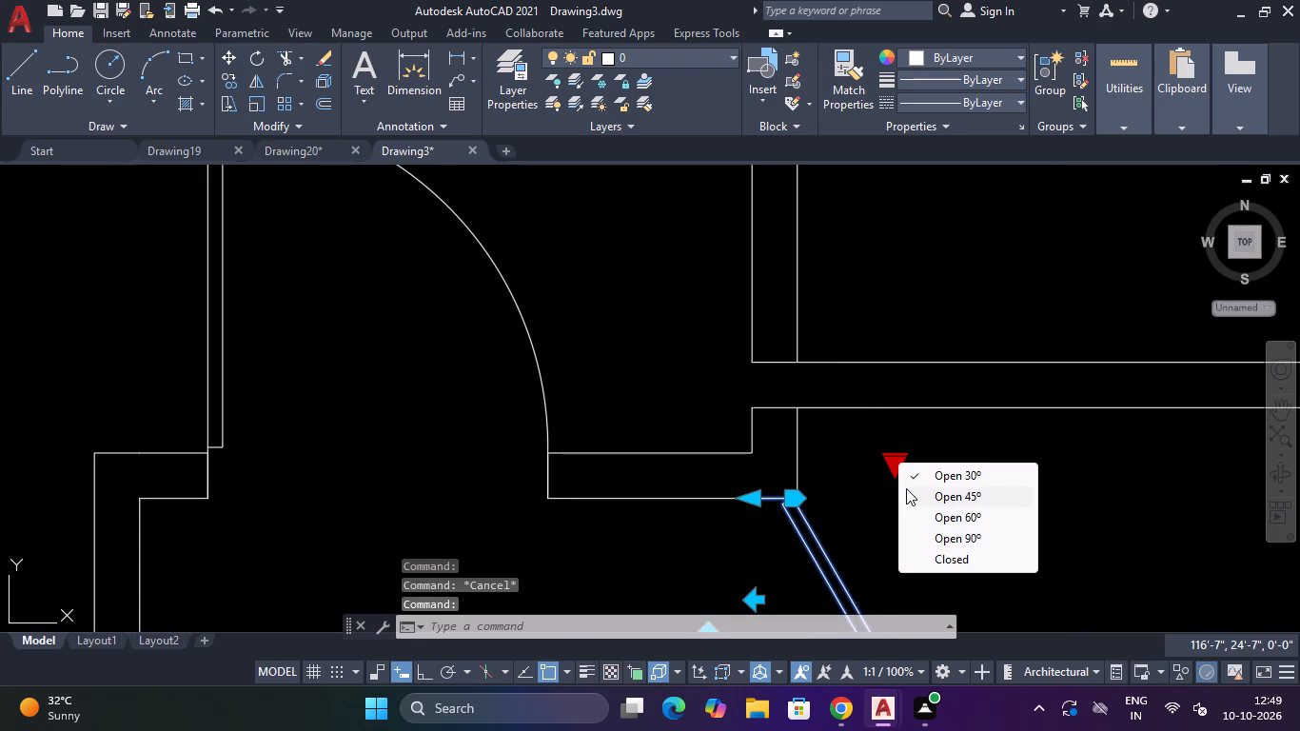
left_click(932, 533)
scroll(932, 519, "down", 5)
key("Escape")
Set the 3' entrance door in the bottom outer wall to Open 90º.
scroll(887, 516, "down", 3)
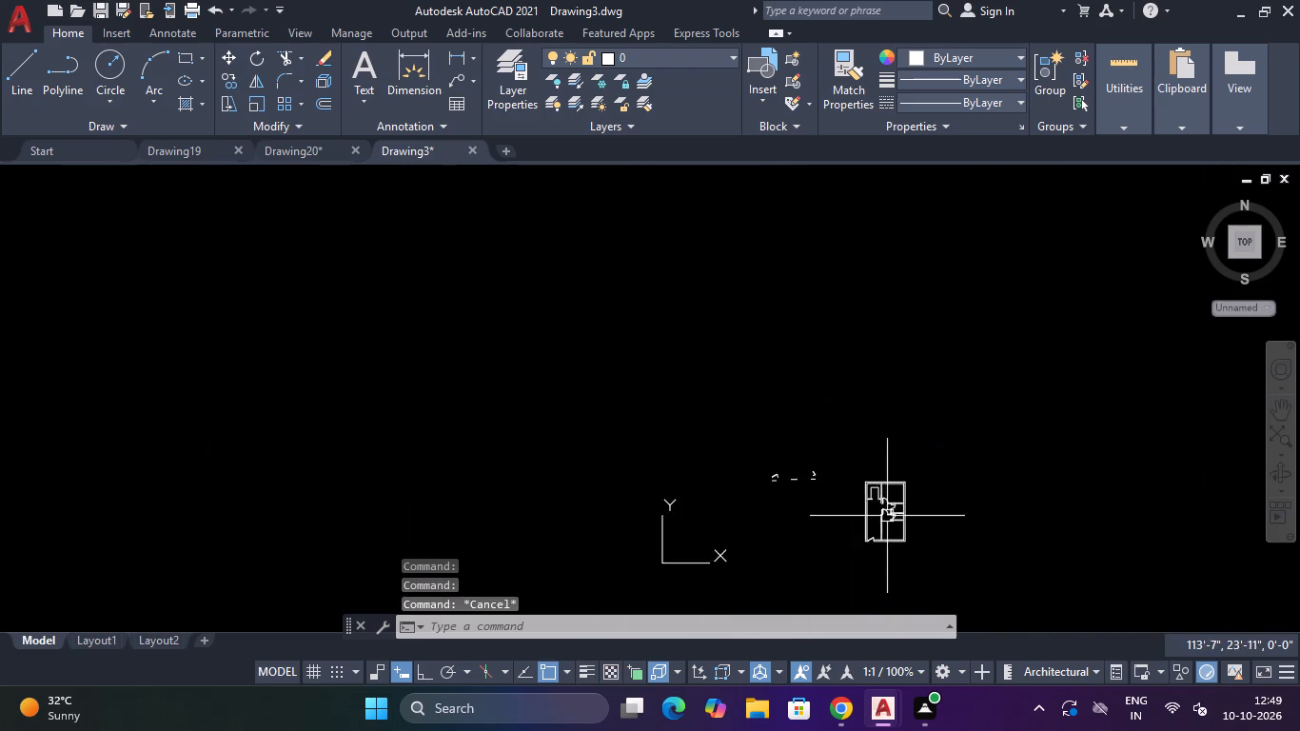
scroll(886, 516, "down", 2)
scroll(879, 542, "up", 5)
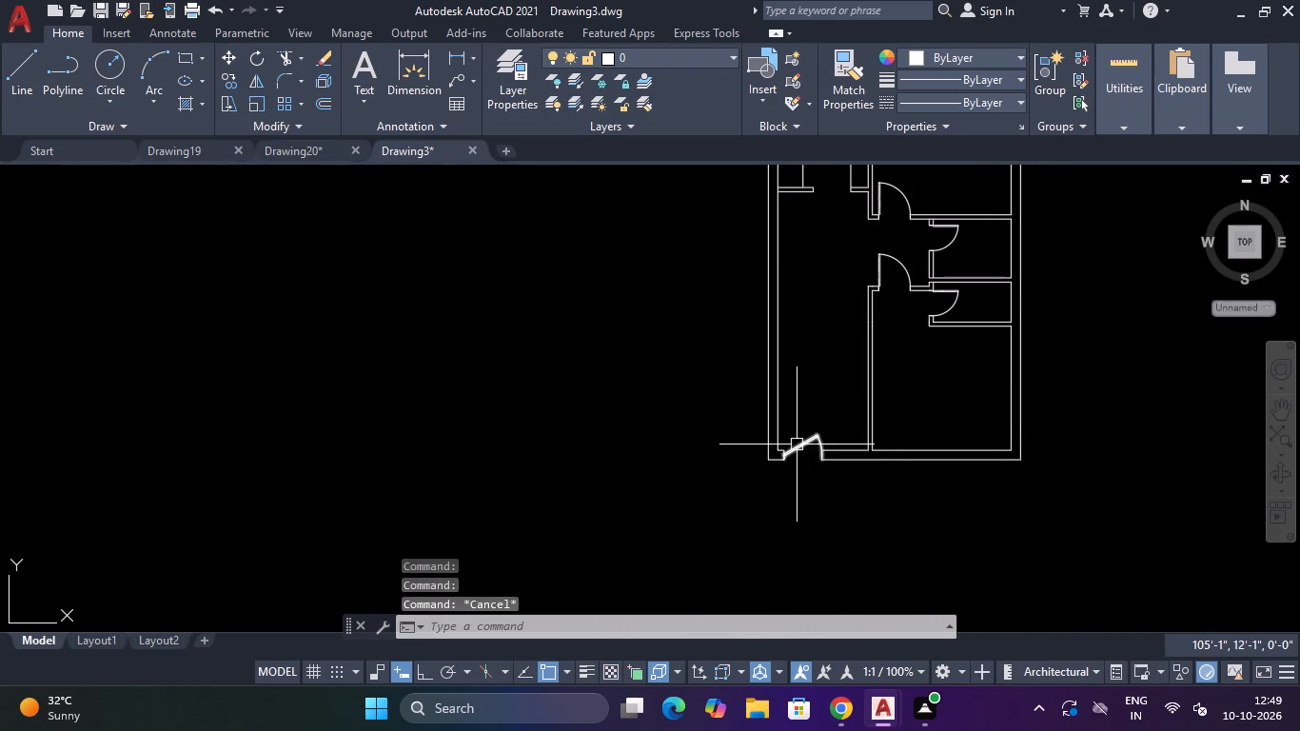
left_click(797, 445)
scroll(806, 453, "up", 3)
left_click(693, 401)
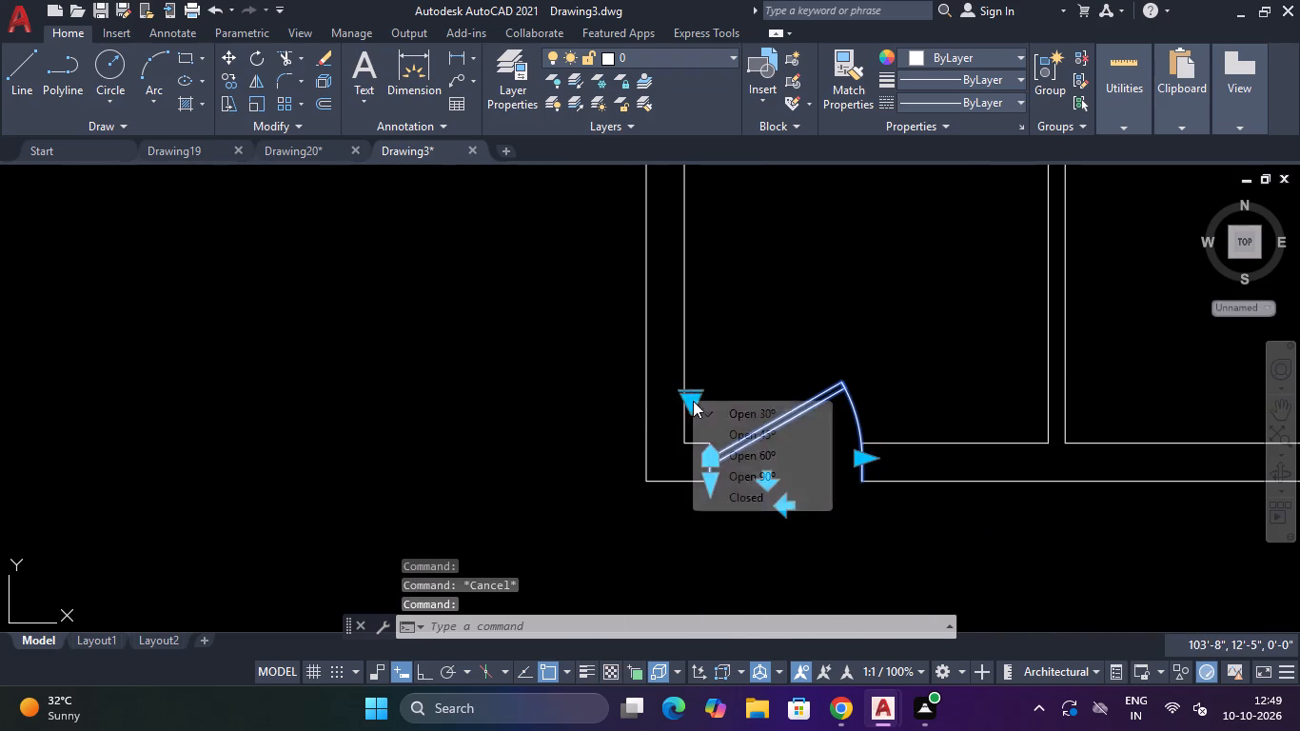
left_click(747, 472)
scroll(763, 405, "down", 4)
key("Escape")
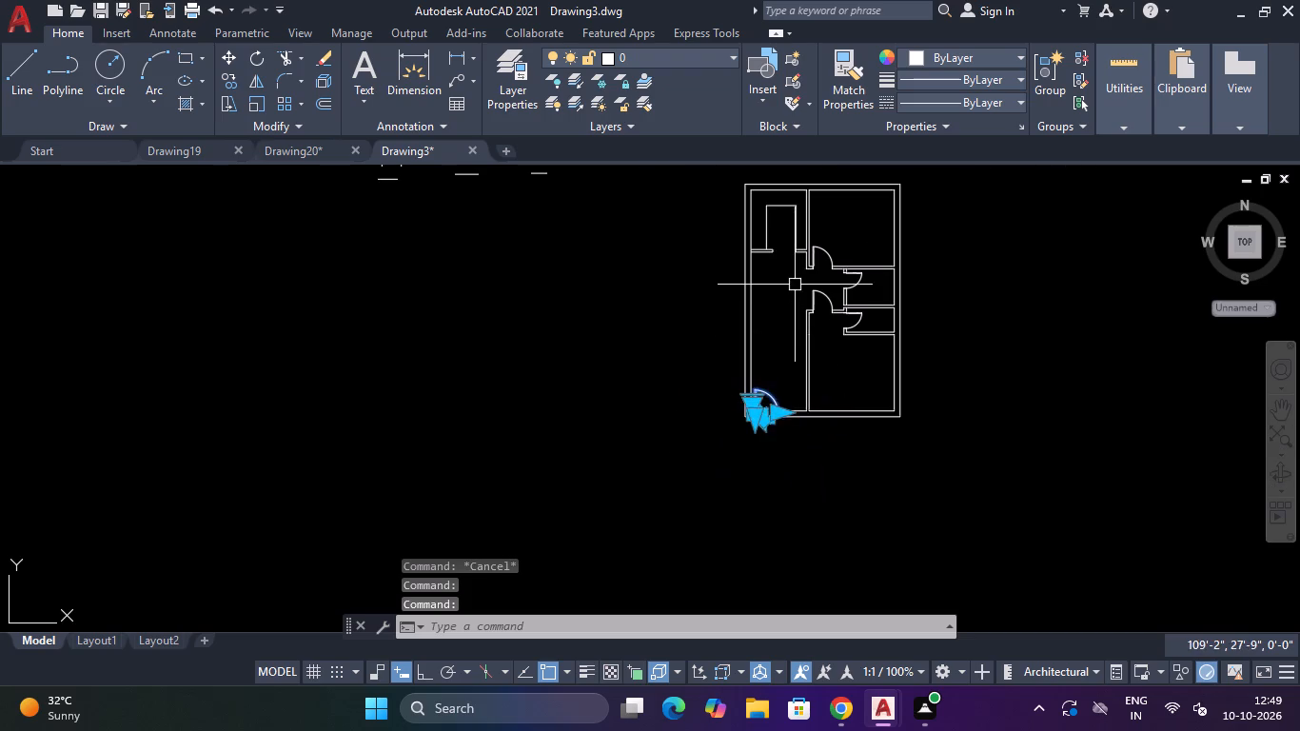
Erase the leftover source door blocks and the lines beneath them, outside the plan.
scroll(800, 194, "down", 2)
scroll(800, 198, "up", 2)
scroll(734, 217, "down", 3)
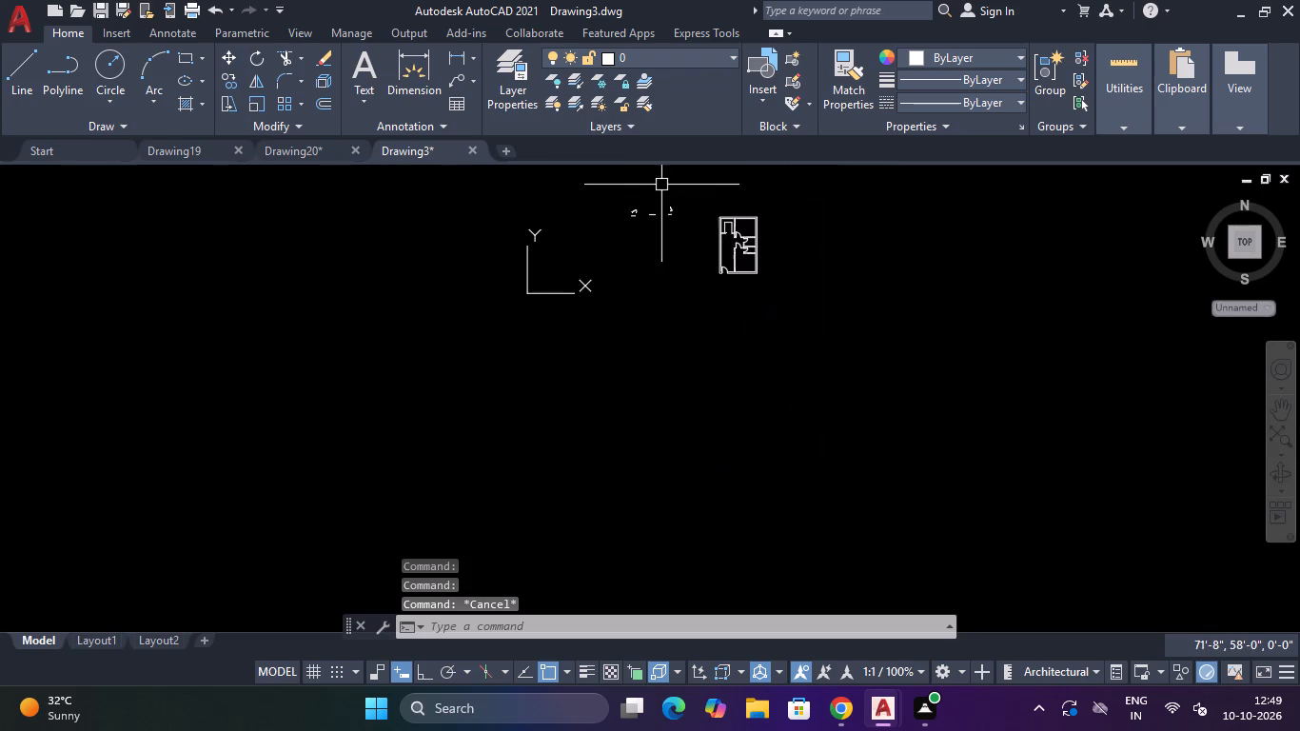
scroll(697, 187, "up", 2)
left_click(695, 189)
left_click(478, 304)
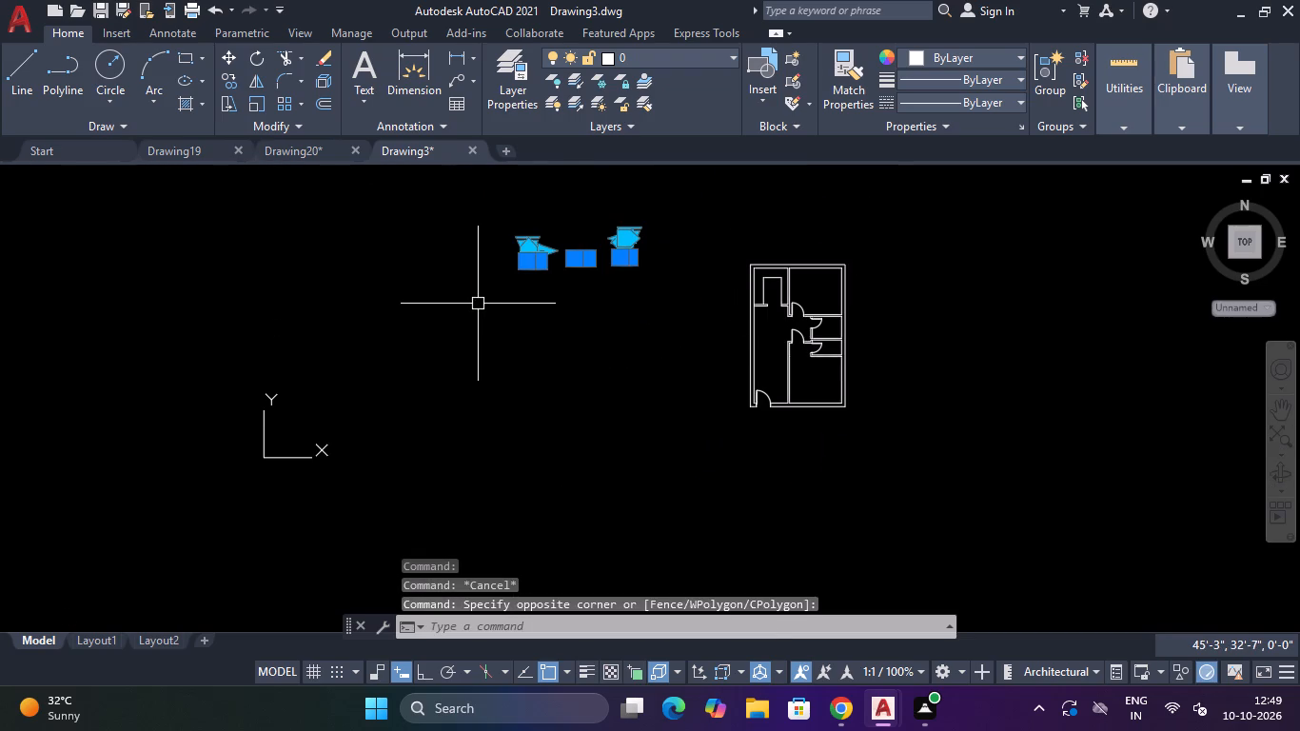
key("Delete")
key("Delete")
scroll(817, 314, "down", 2)
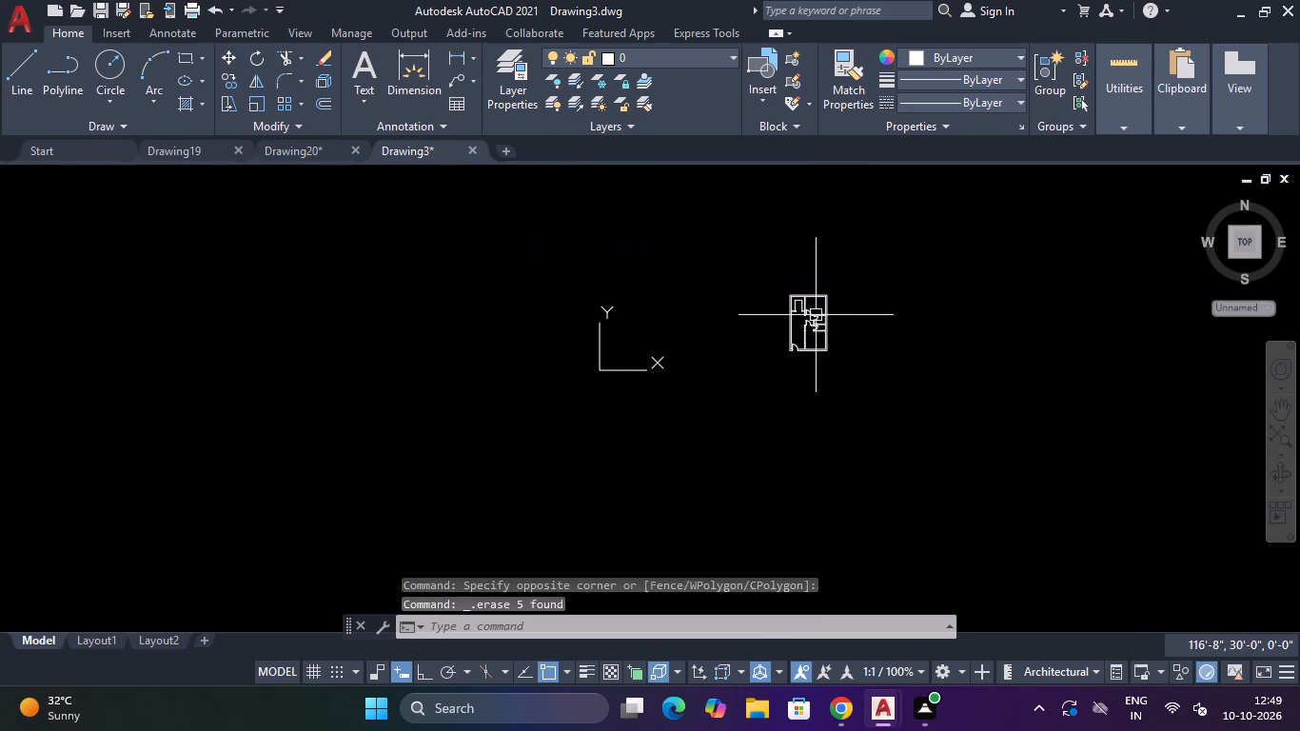
Draw a line closing the gap in the small rooms' left wall face where the partition between them meets it.
scroll(812, 329, "up", 6)
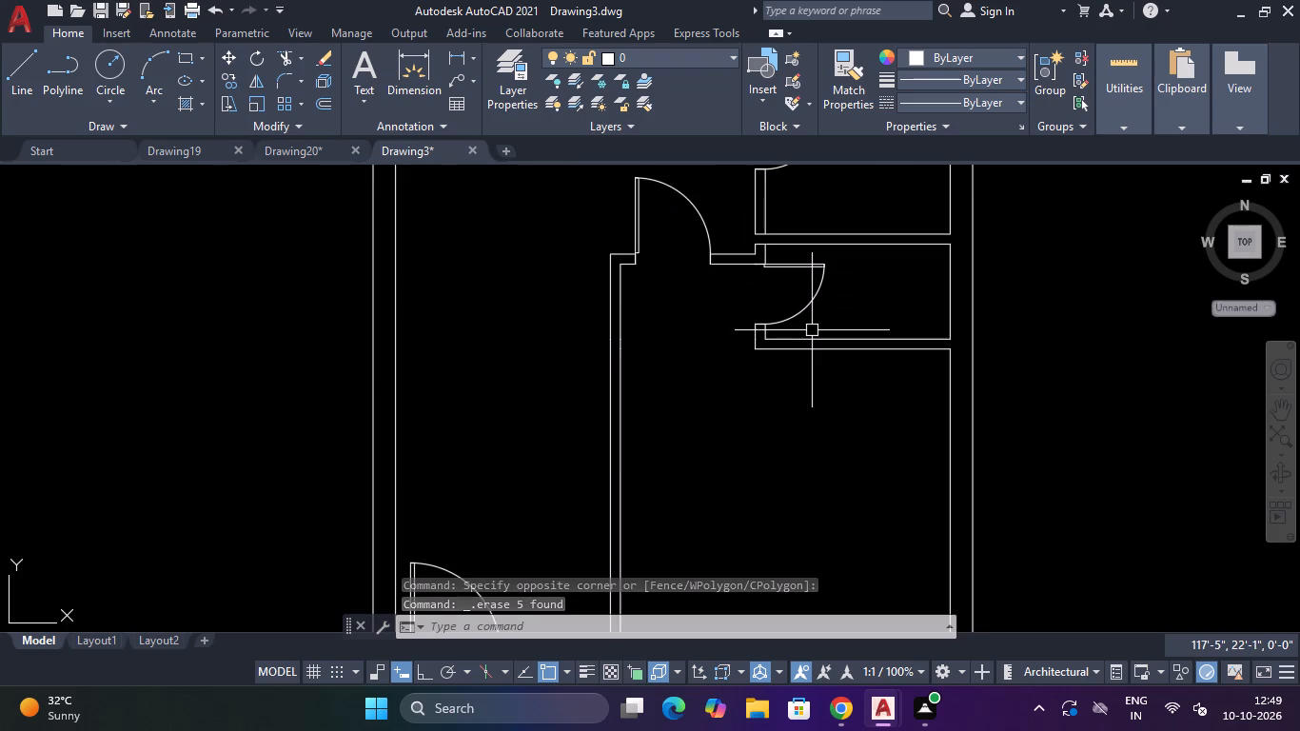
scroll(753, 227, "up", 3)
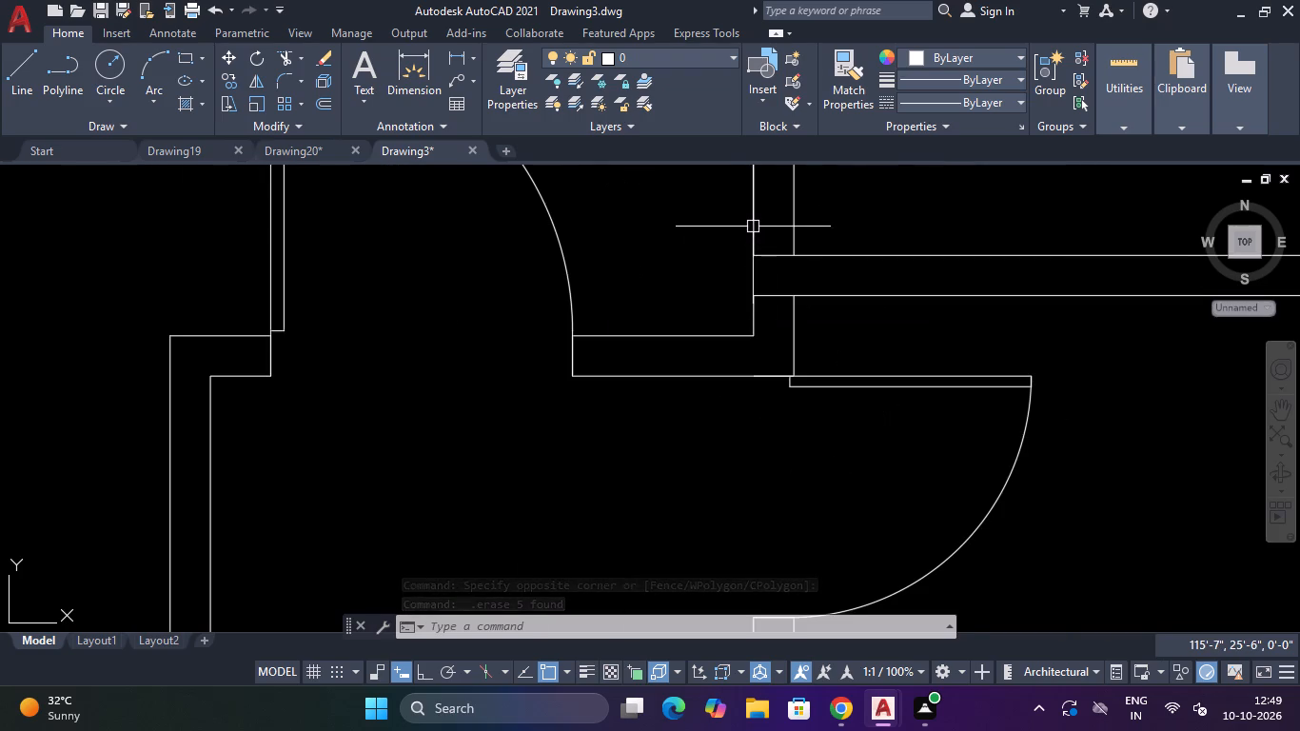
type("L")
key("space")
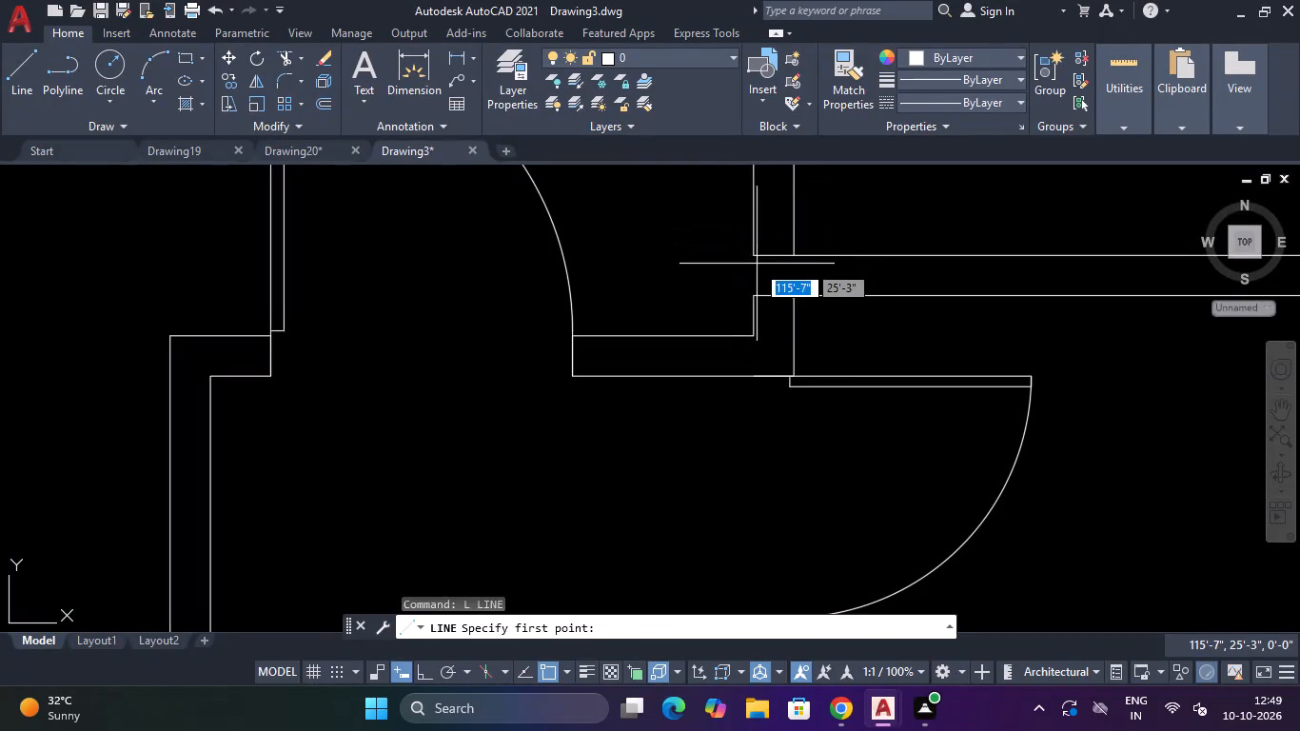
left_click(754, 252)
left_click(752, 292)
key("Escape")
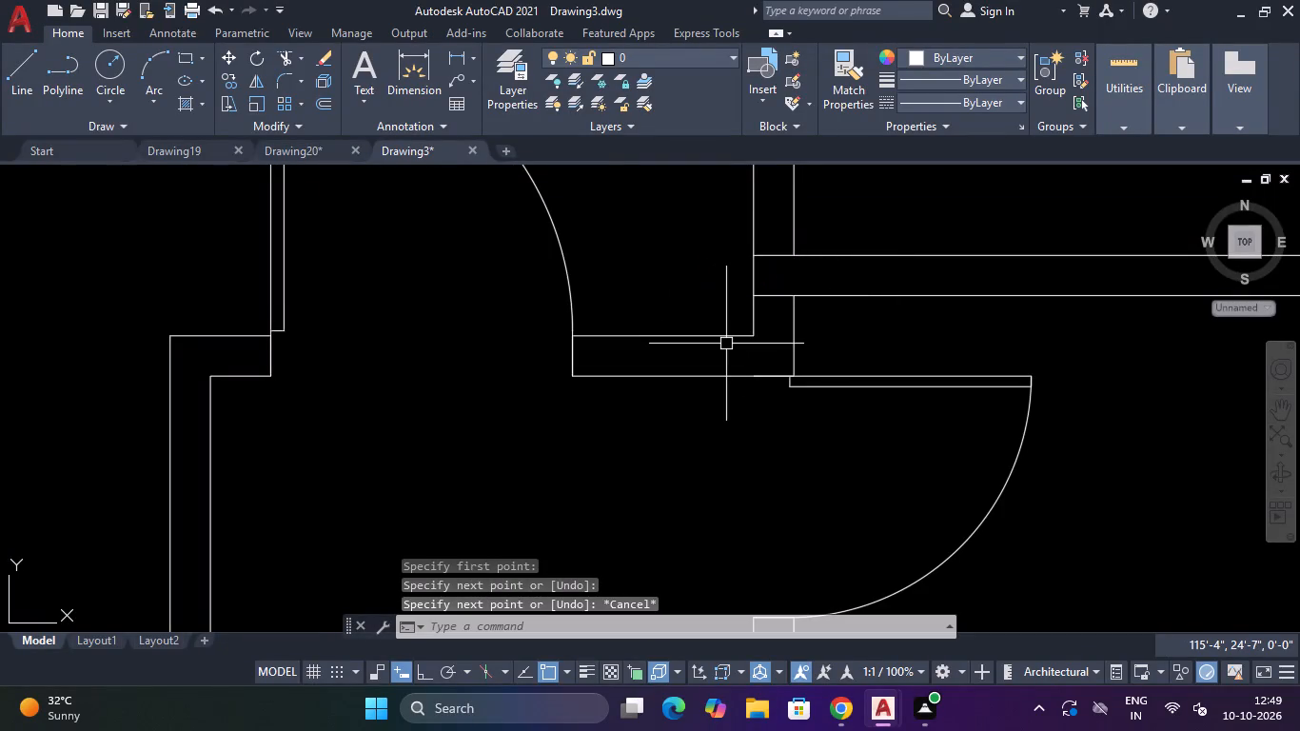
Trim the horizontal wall lines crossing the small rooms' left wall at the partition between them and at the wall above.
type("TR")
key("space")
left_click(769, 243)
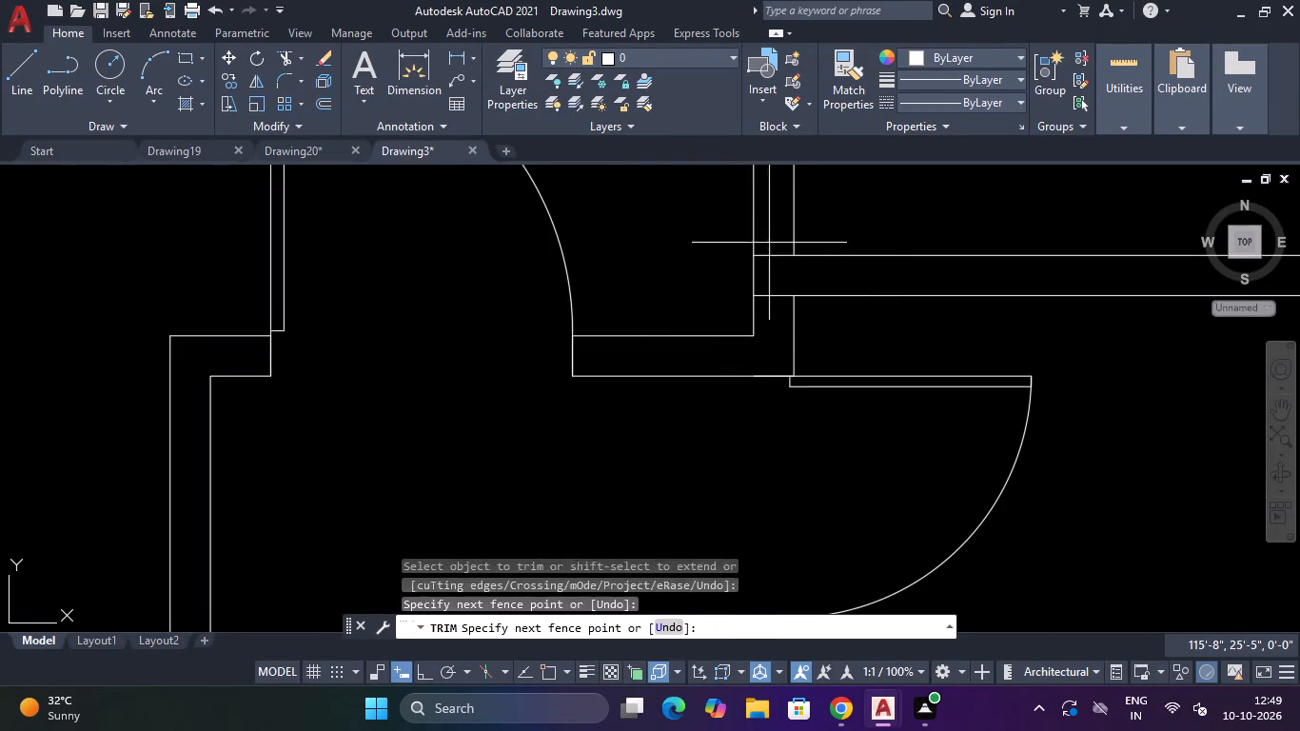
left_click(766, 312)
scroll(771, 309, "down", 4)
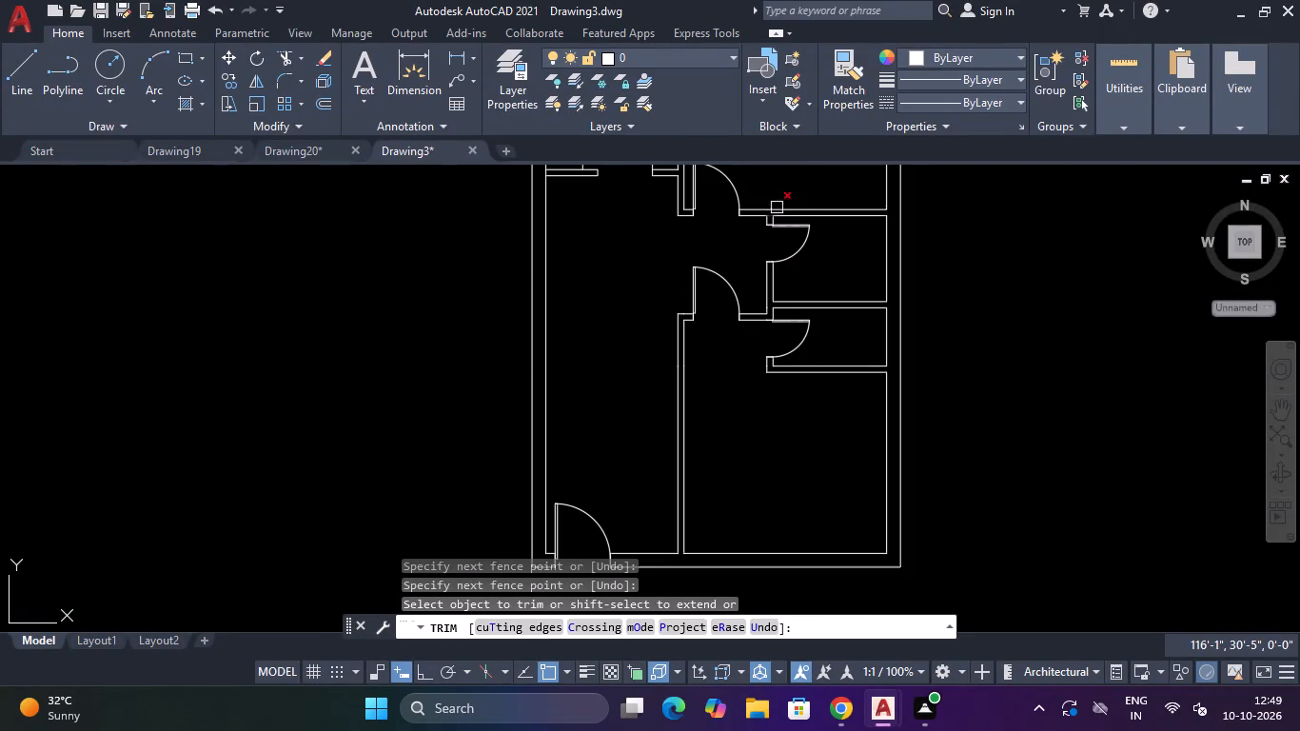
scroll(774, 207, "up", 4)
left_click(735, 251)
left_click(732, 279)
scroll(739, 275, "down", 4)
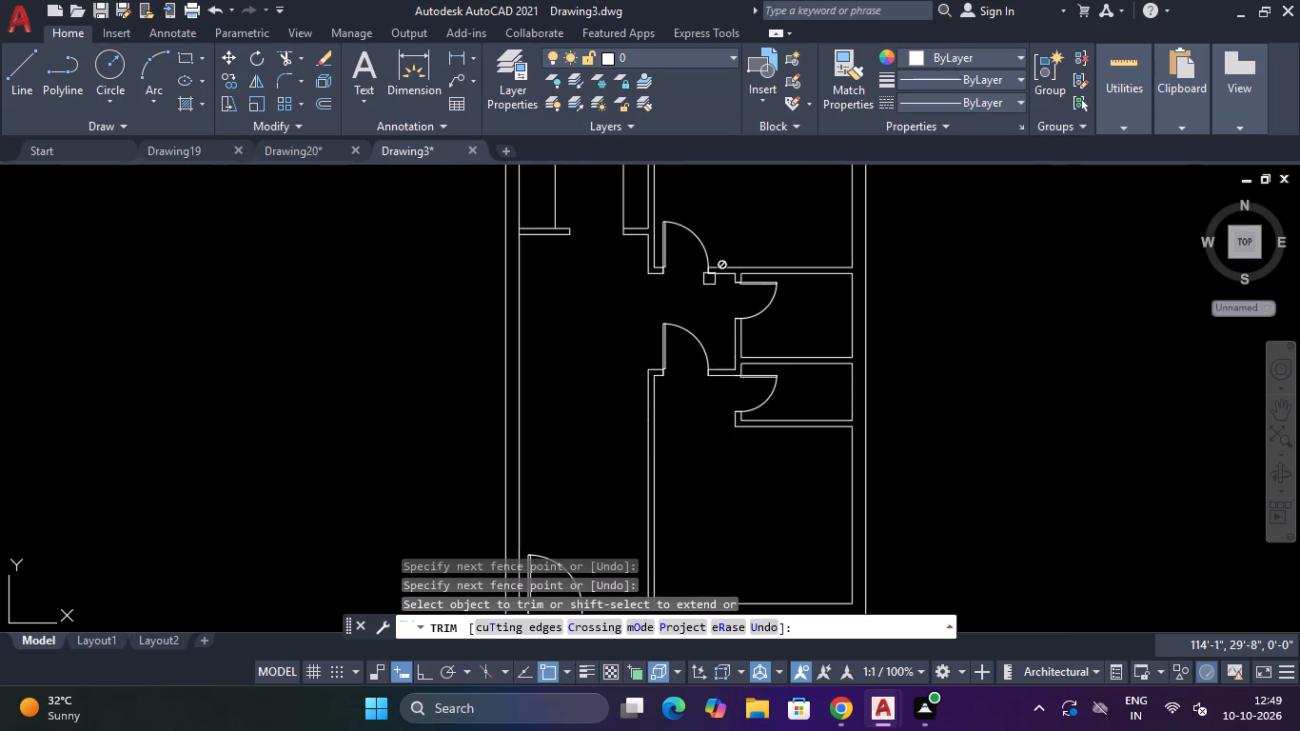
Trim the left outer wall's inner line between the two faces of the short partition below the upper left room.
scroll(709, 279, "down", 3)
scroll(673, 223, "up", 3)
scroll(859, 346, "down", 2)
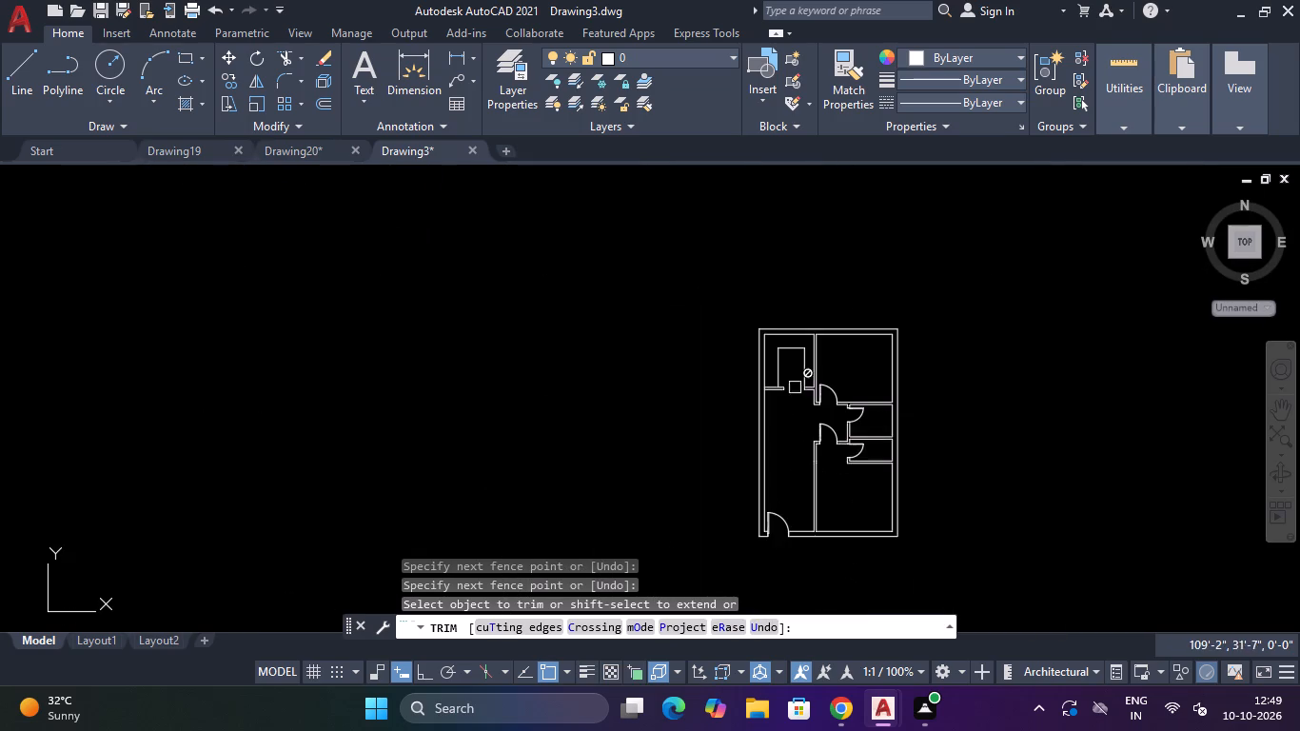
scroll(762, 351, "up", 4)
scroll(754, 570, "up", 4)
left_click(811, 550)
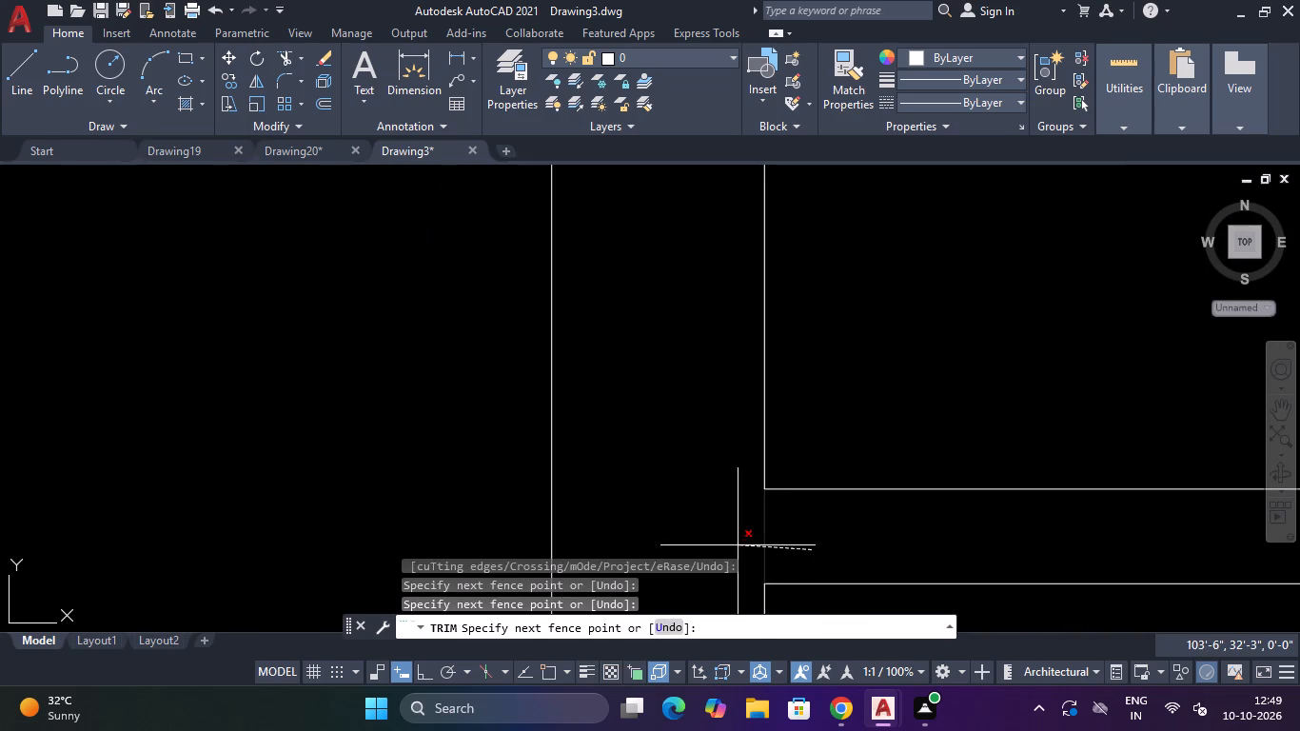
left_click(731, 546)
scroll(840, 479, "down", 9)
scroll(869, 568, "up", 4)
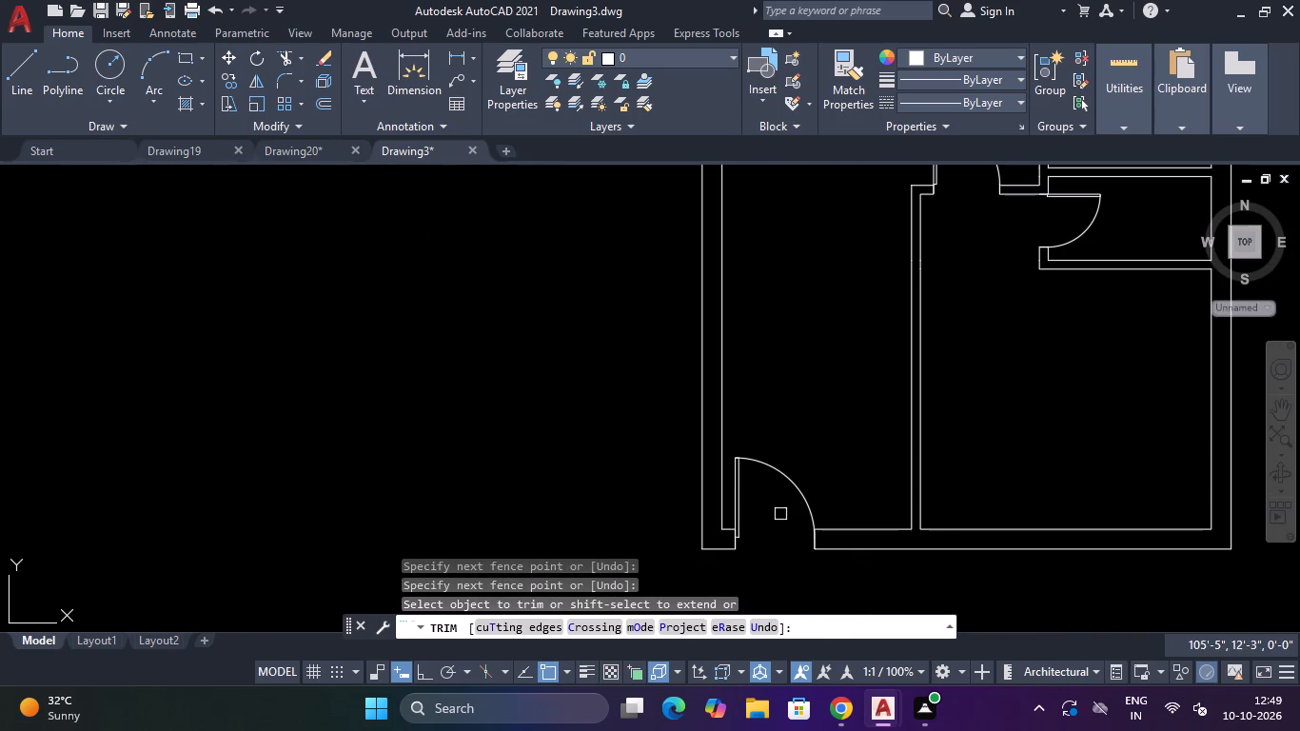
scroll(1159, 273, "down", 3)
scroll(1152, 248, "up", 3)
scroll(1140, 243, "down", 1)
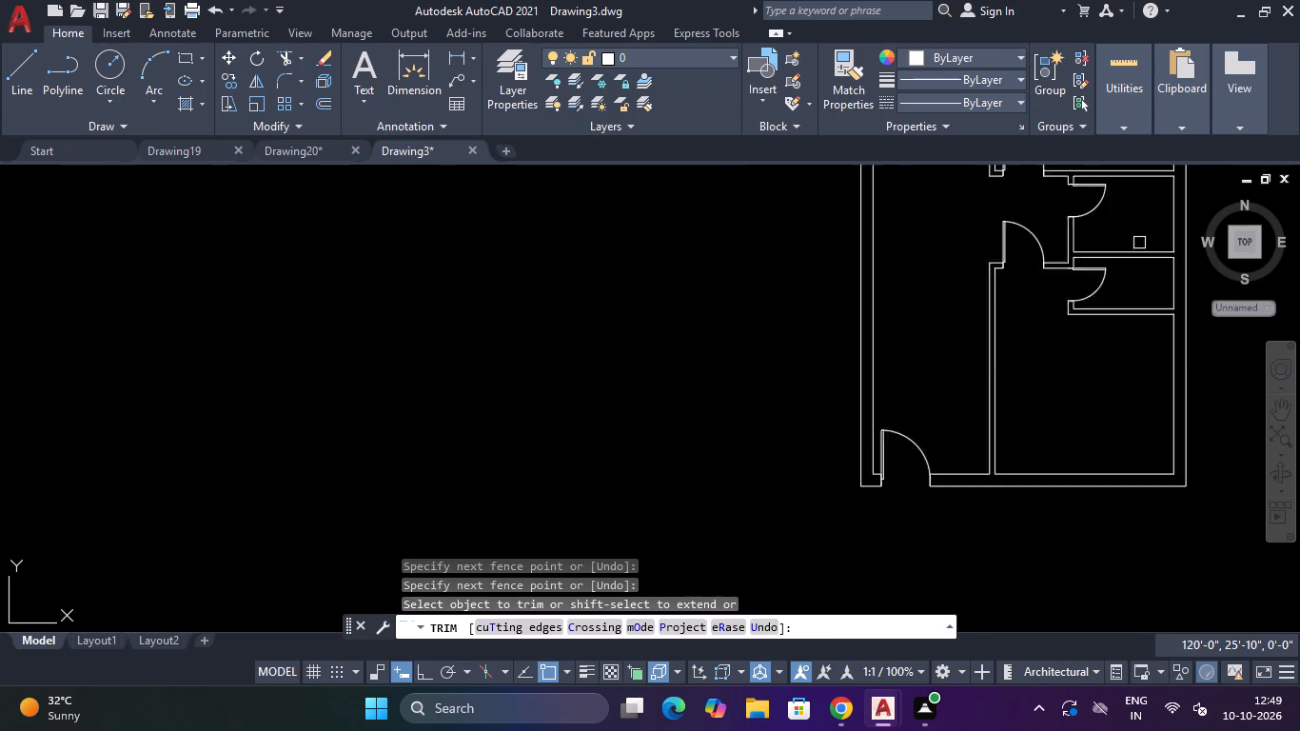
scroll(1138, 244, "down", 2)
key("Escape")
scroll(1063, 245, "down", 3)
key("Escape")
key("Escape")
key("Escape")
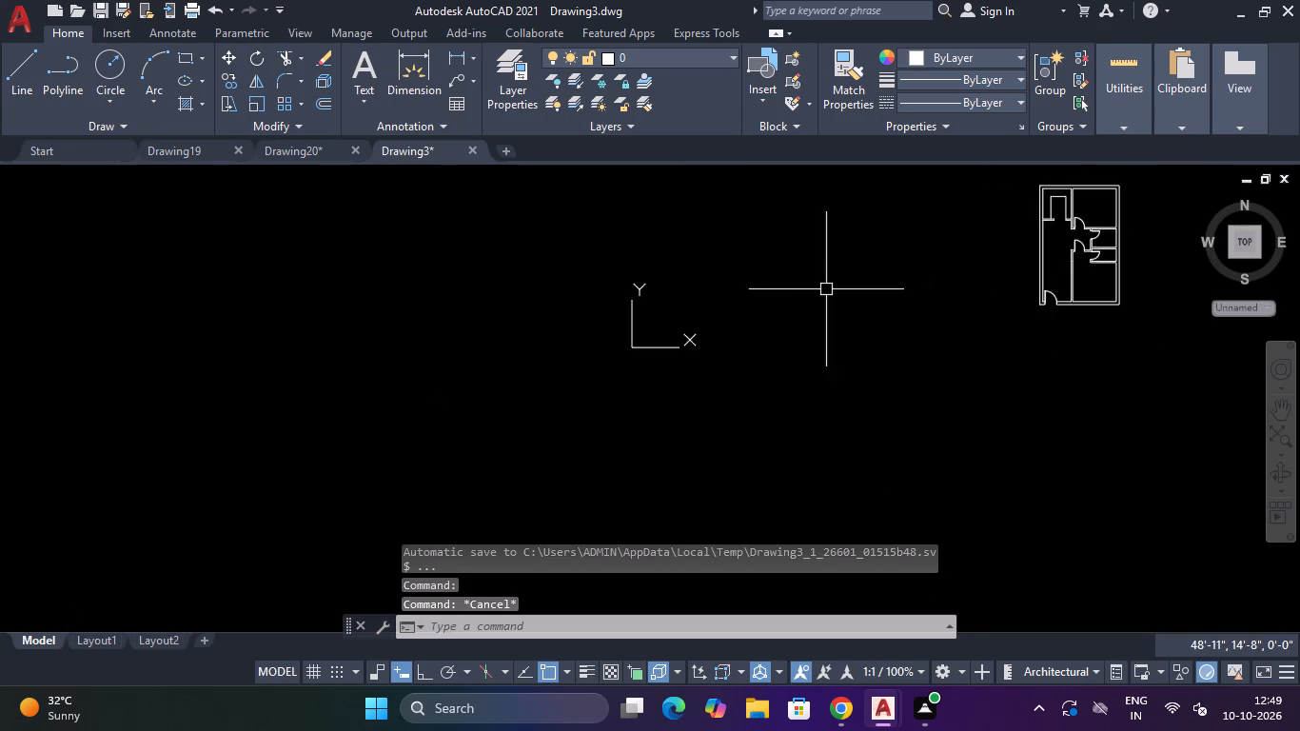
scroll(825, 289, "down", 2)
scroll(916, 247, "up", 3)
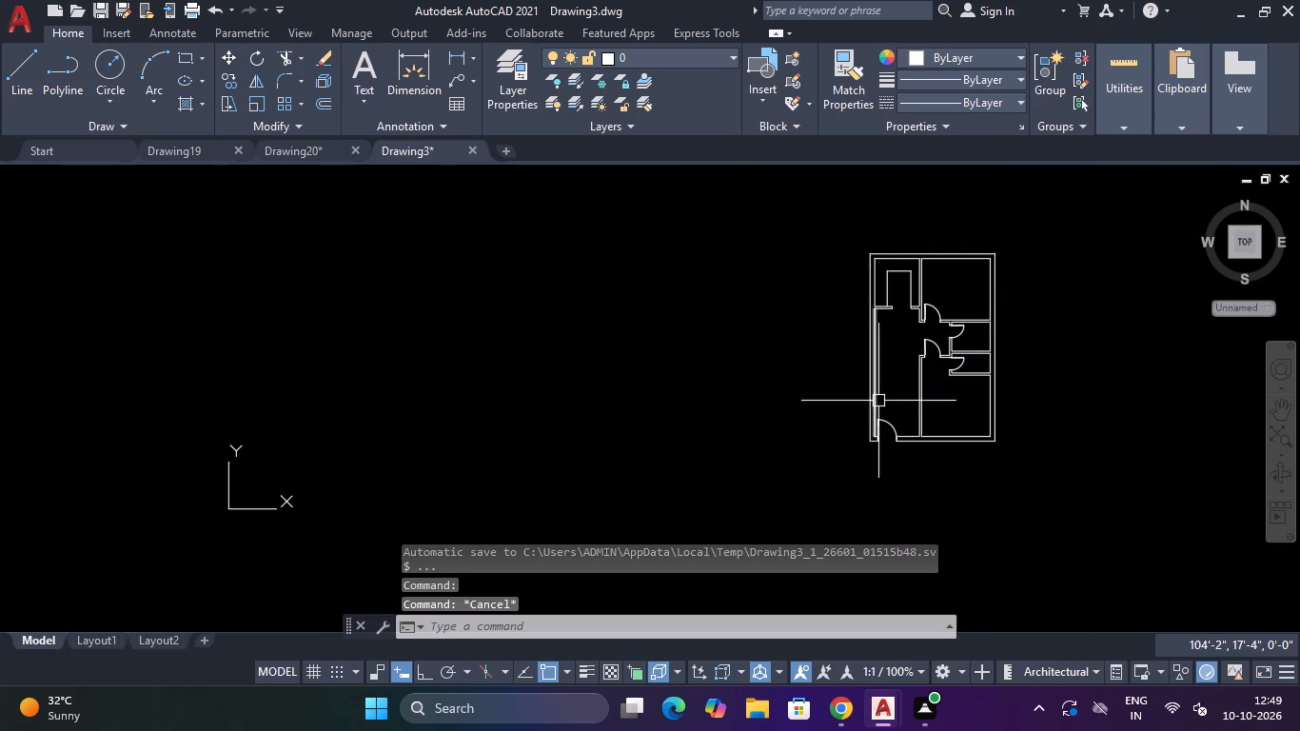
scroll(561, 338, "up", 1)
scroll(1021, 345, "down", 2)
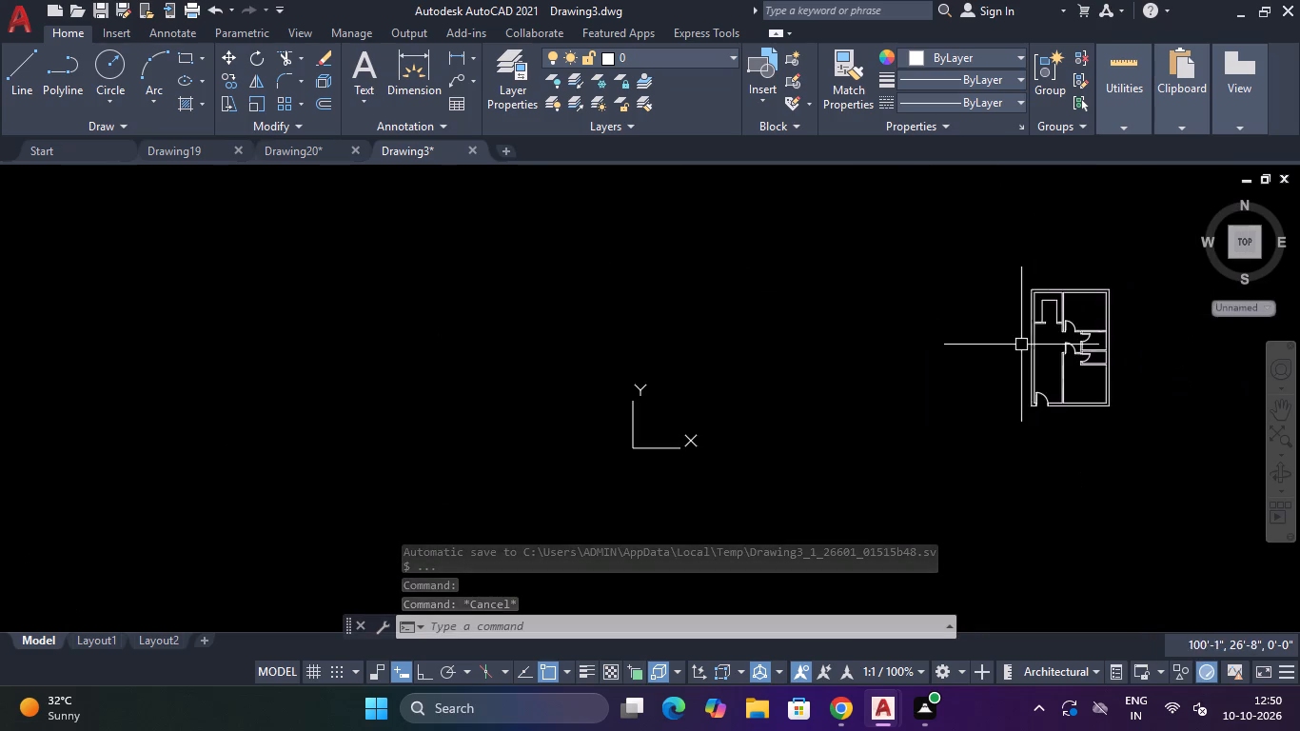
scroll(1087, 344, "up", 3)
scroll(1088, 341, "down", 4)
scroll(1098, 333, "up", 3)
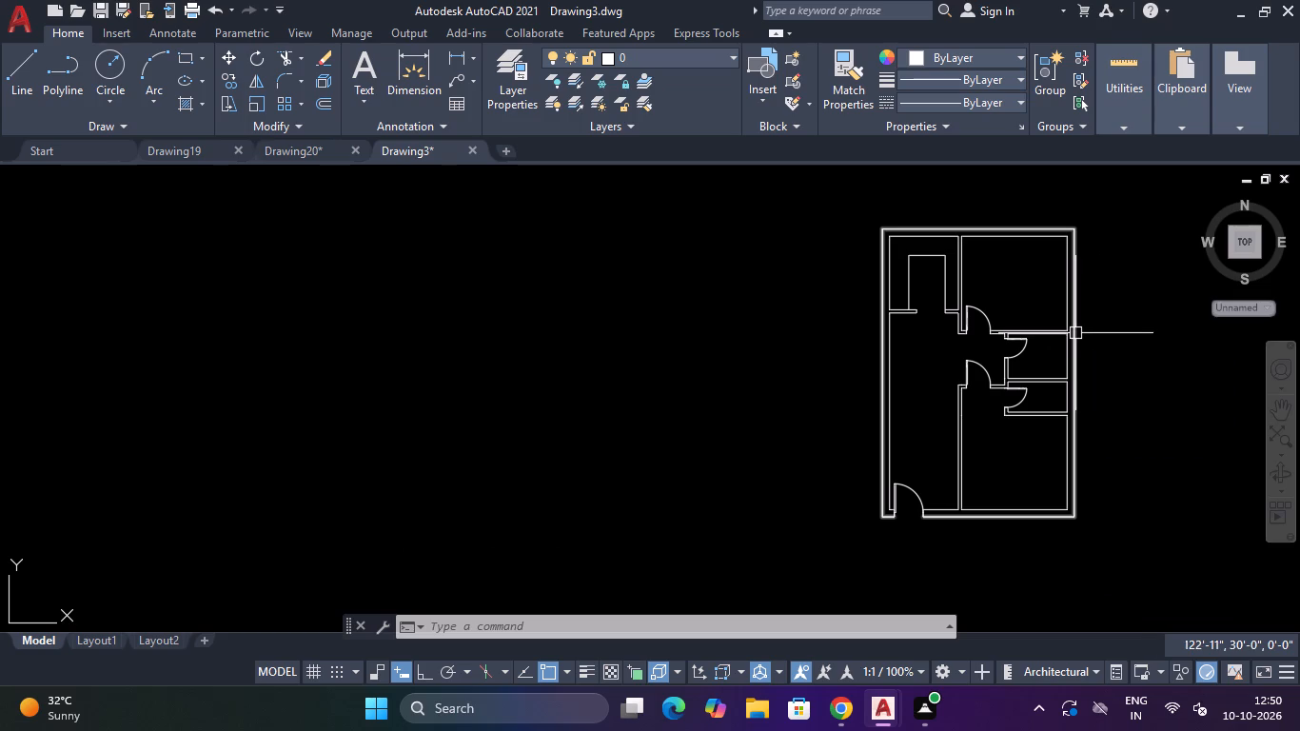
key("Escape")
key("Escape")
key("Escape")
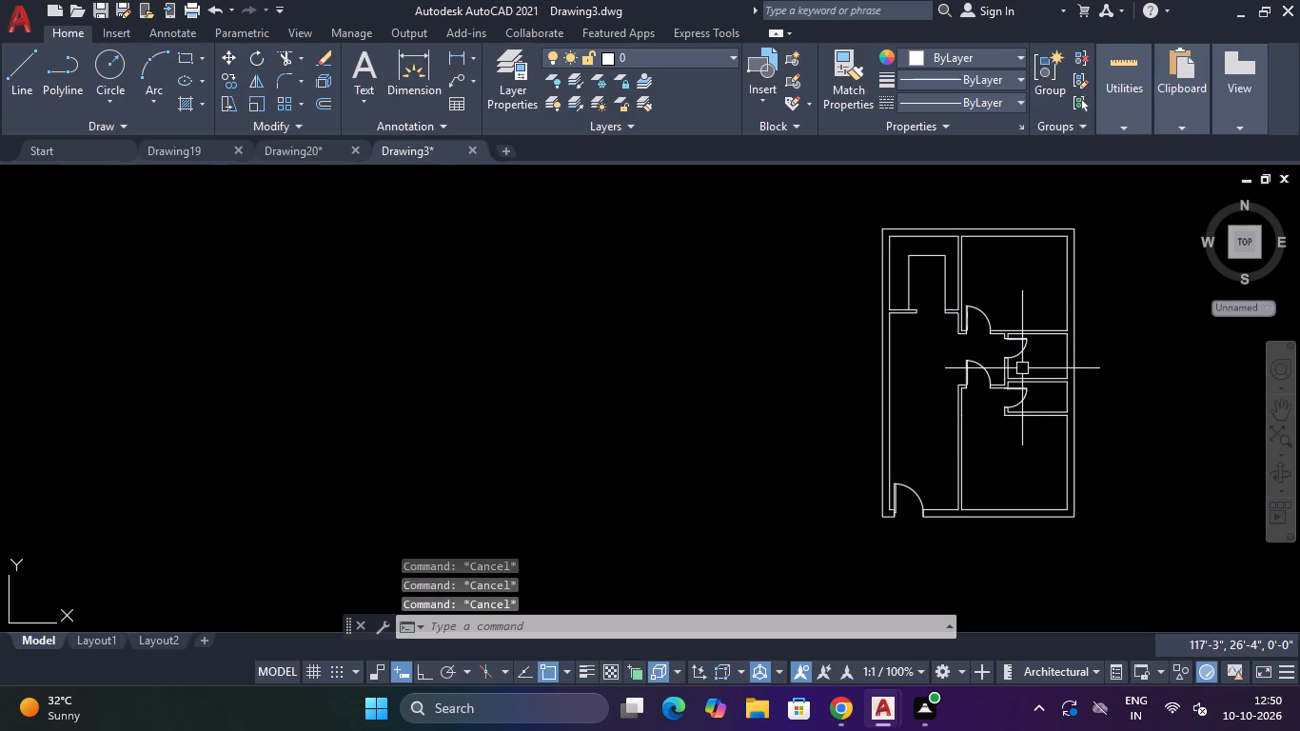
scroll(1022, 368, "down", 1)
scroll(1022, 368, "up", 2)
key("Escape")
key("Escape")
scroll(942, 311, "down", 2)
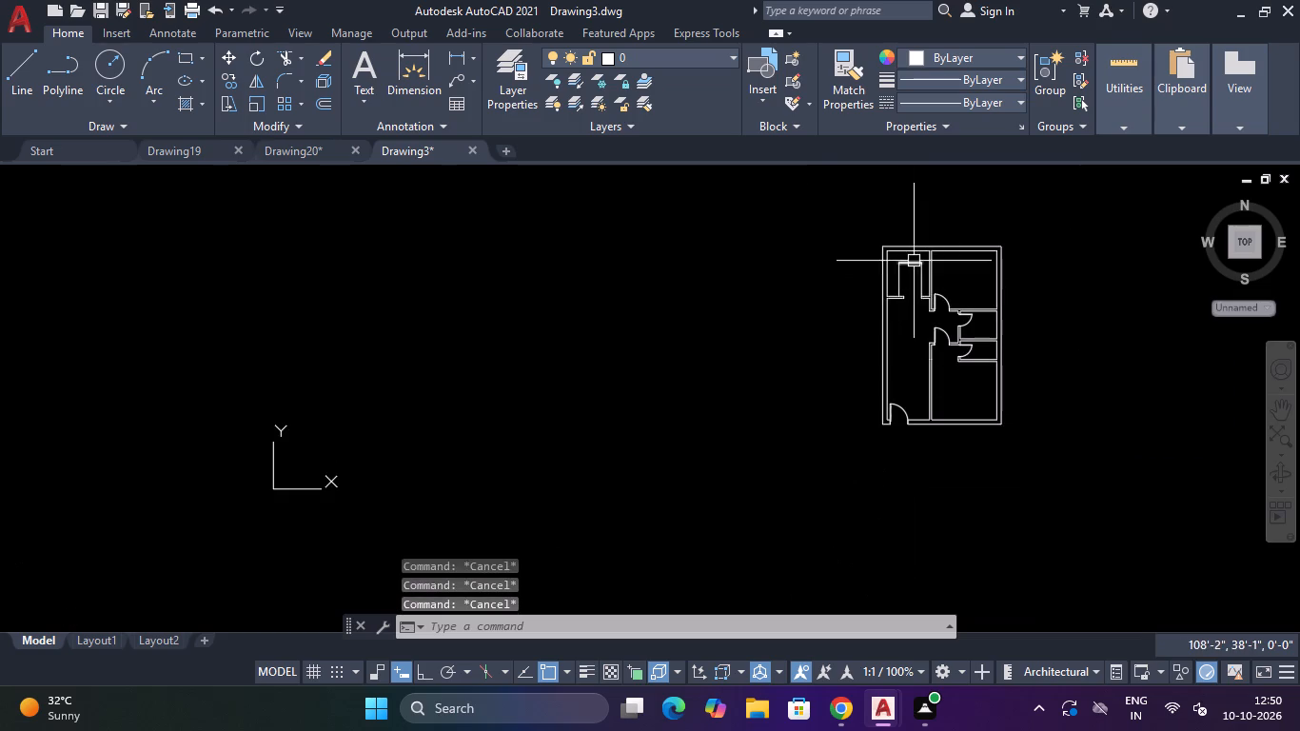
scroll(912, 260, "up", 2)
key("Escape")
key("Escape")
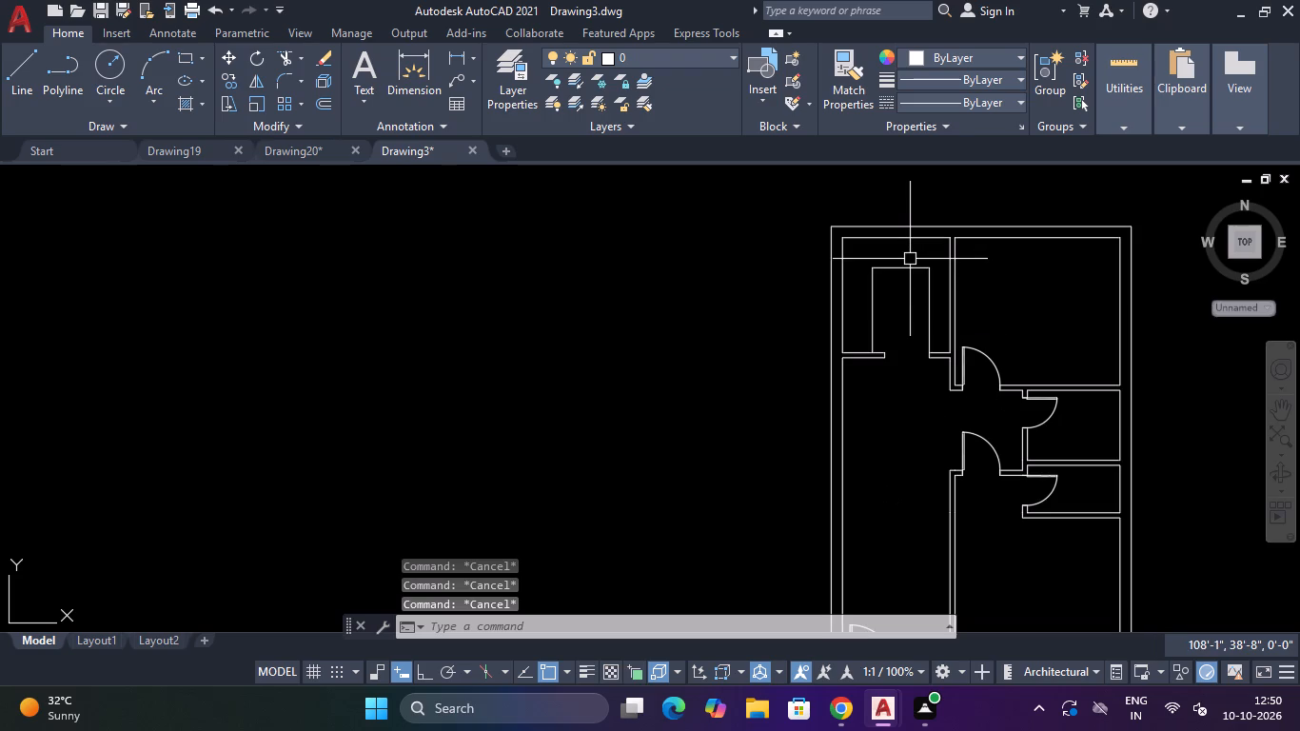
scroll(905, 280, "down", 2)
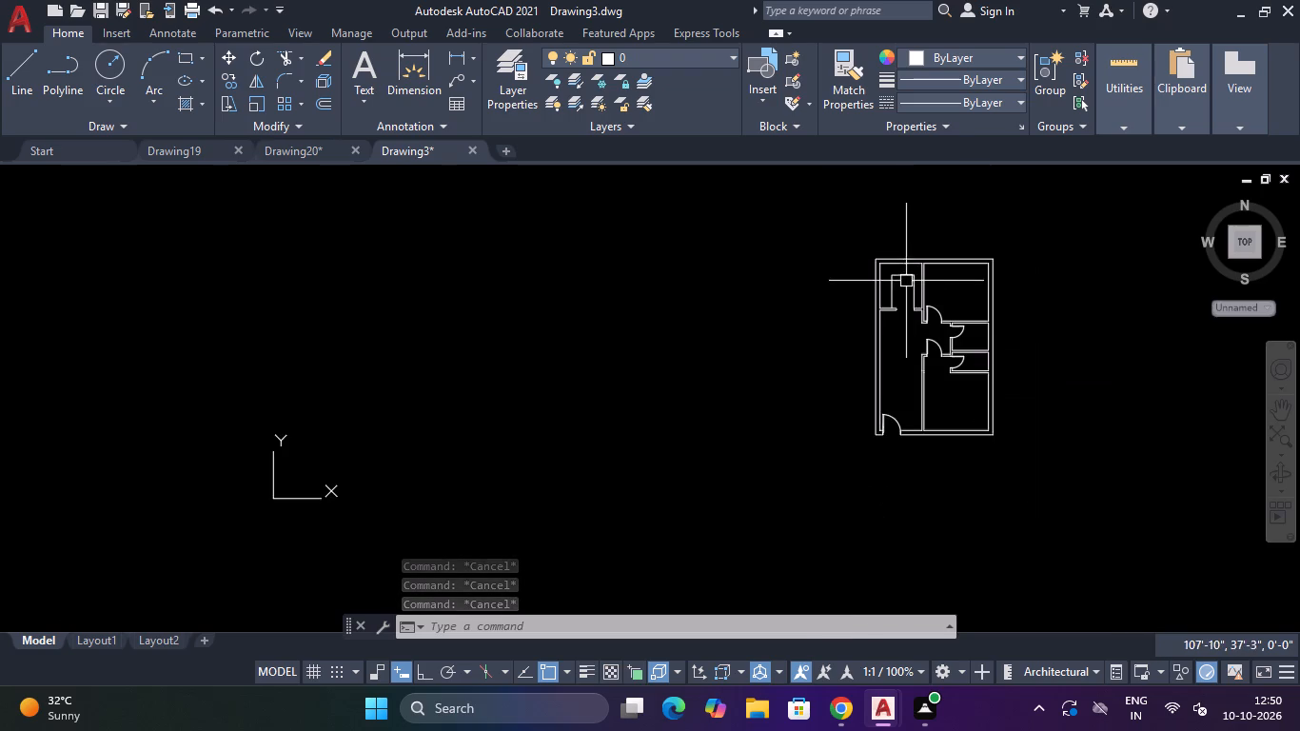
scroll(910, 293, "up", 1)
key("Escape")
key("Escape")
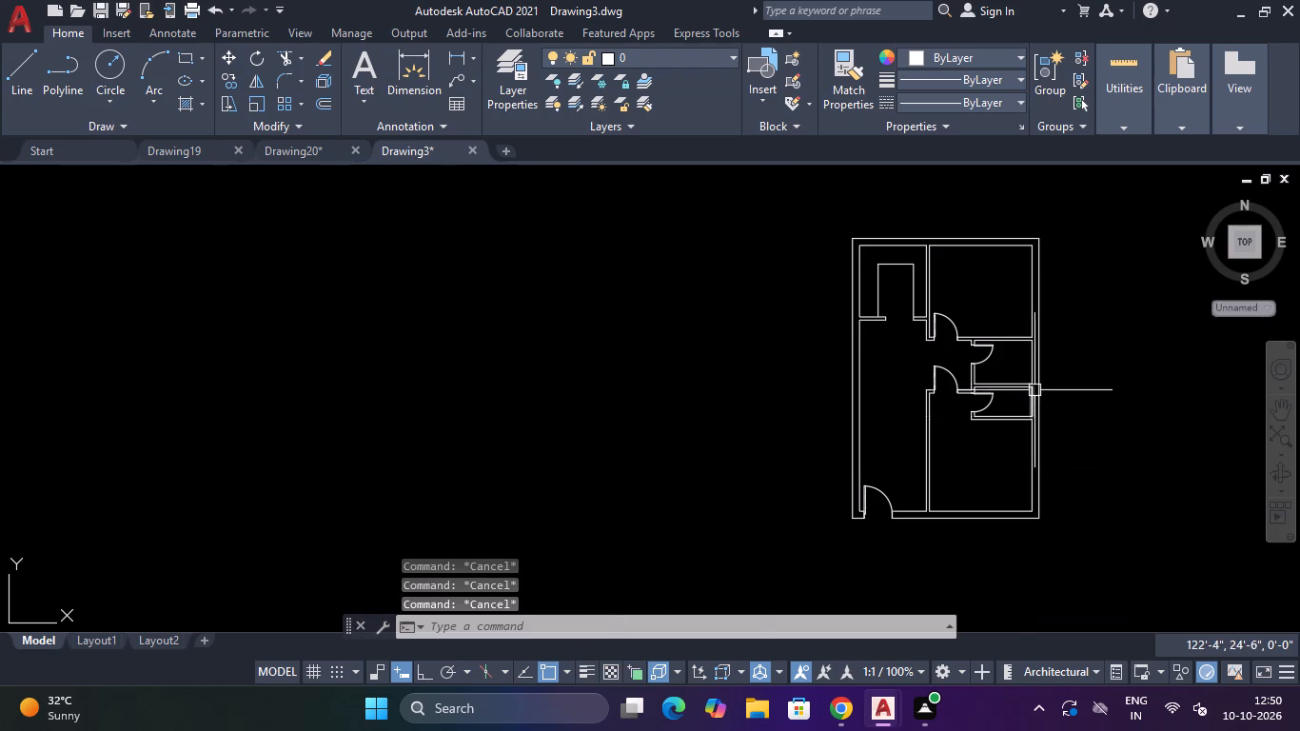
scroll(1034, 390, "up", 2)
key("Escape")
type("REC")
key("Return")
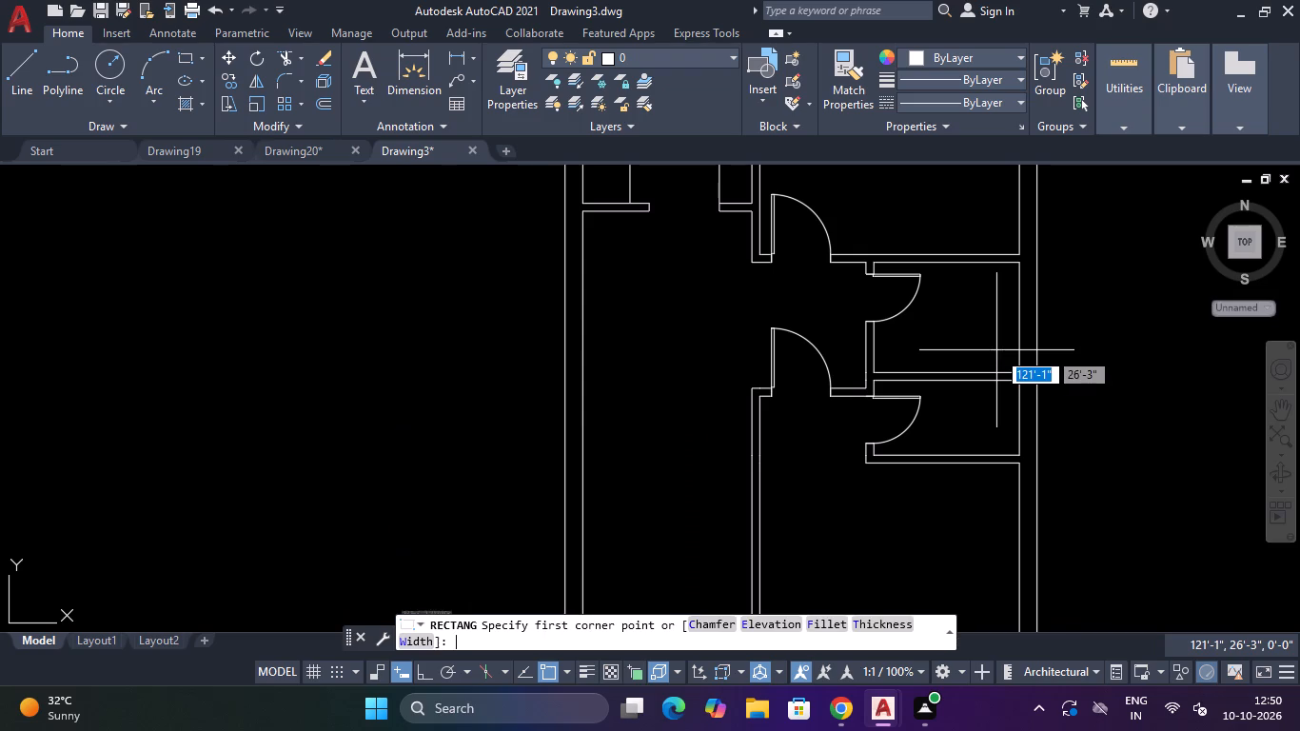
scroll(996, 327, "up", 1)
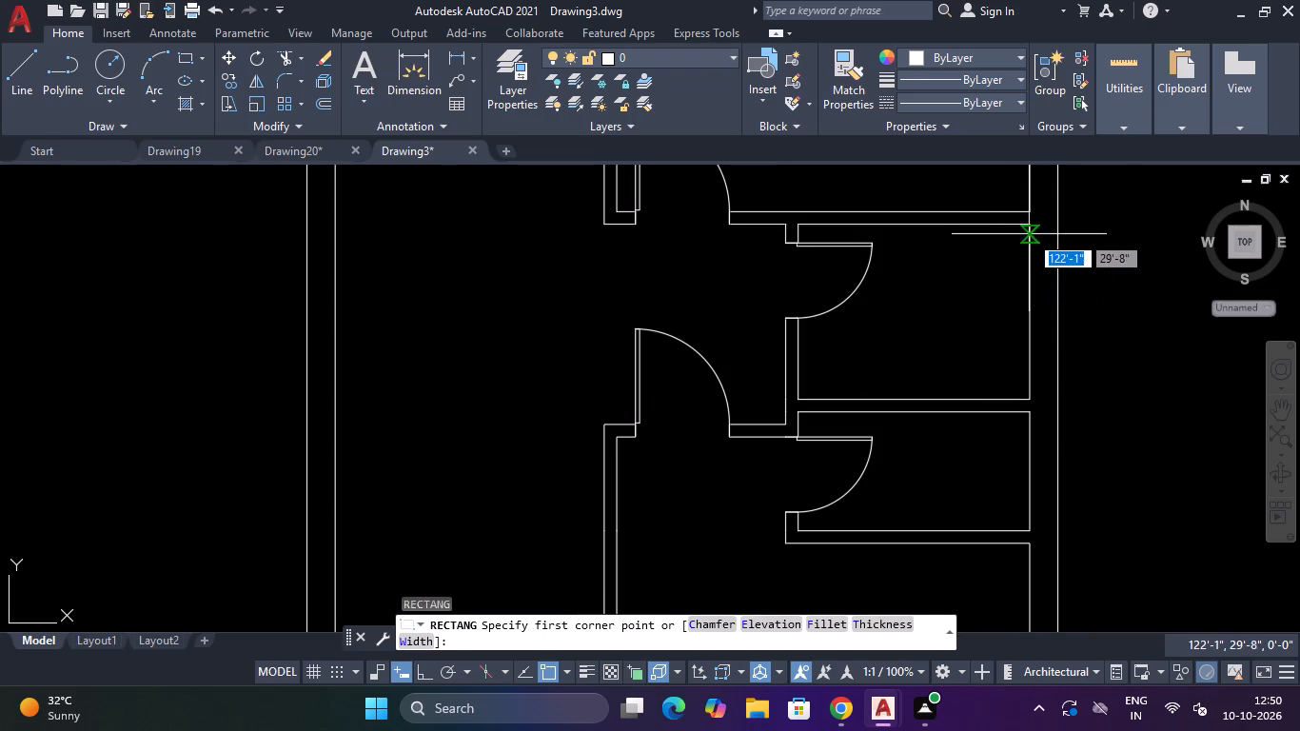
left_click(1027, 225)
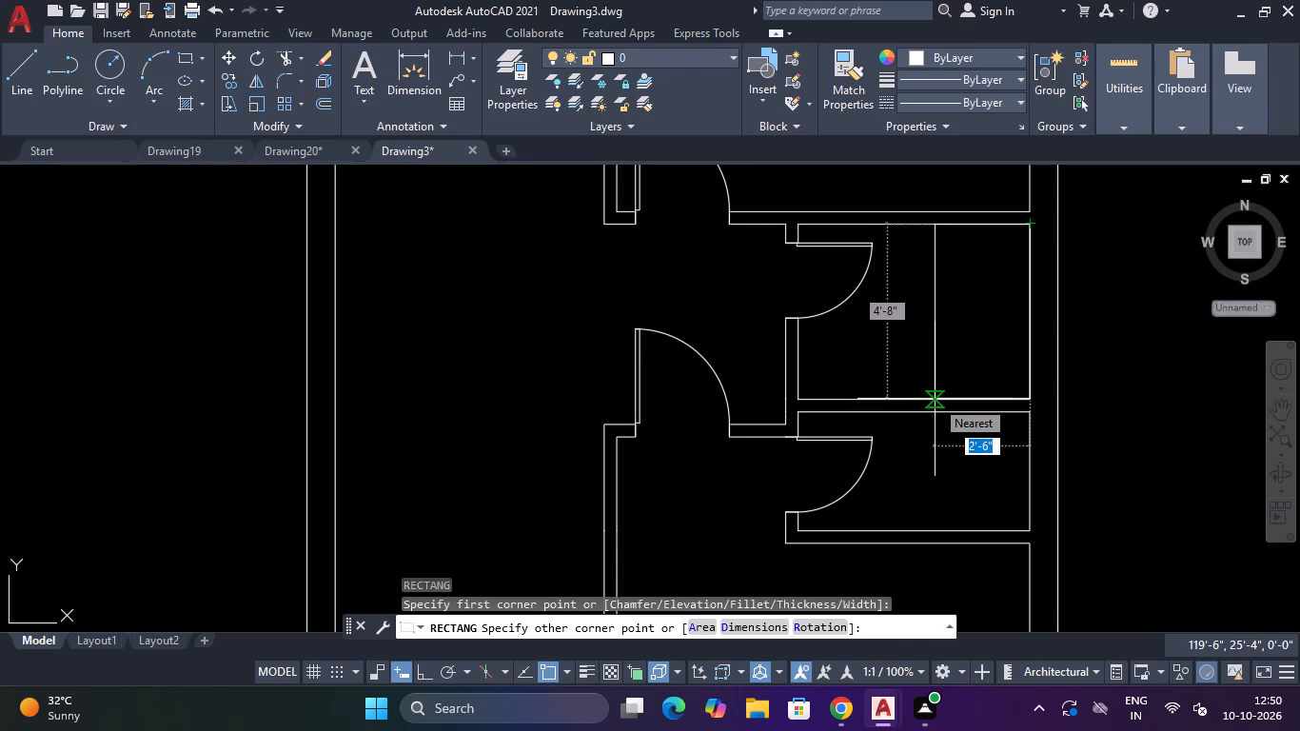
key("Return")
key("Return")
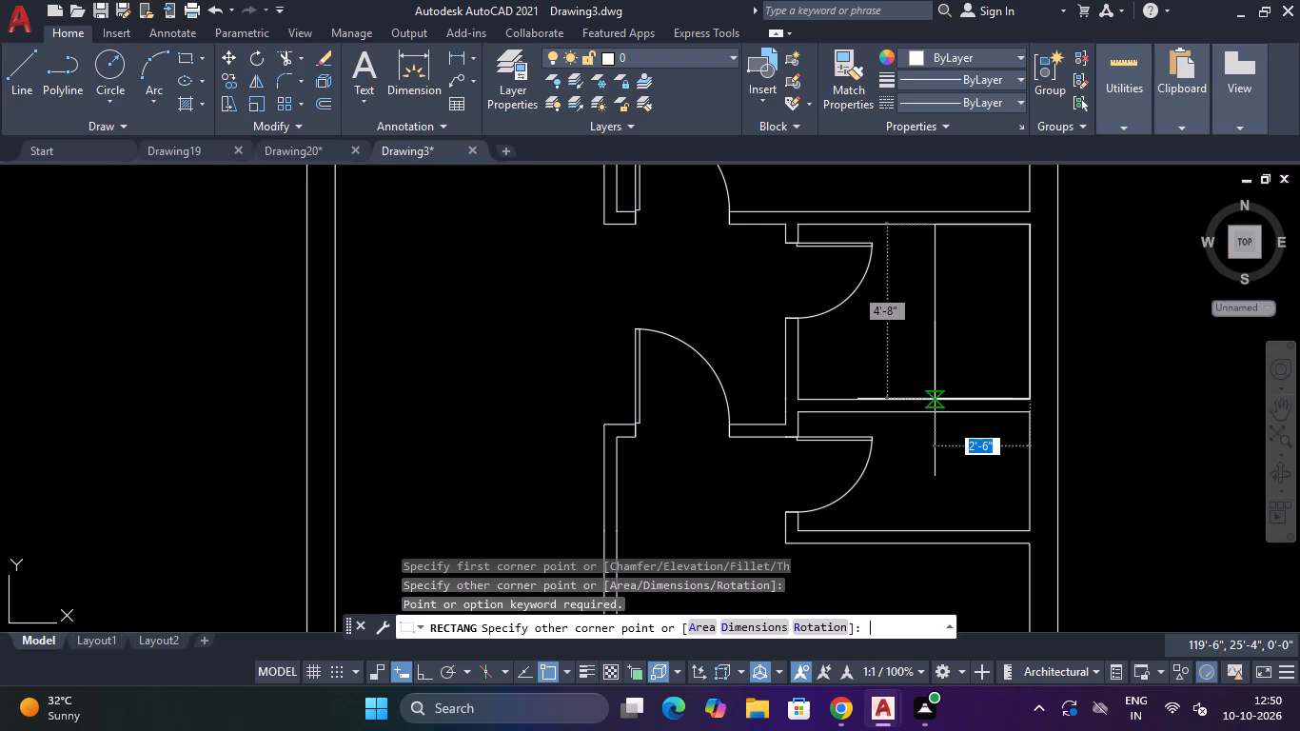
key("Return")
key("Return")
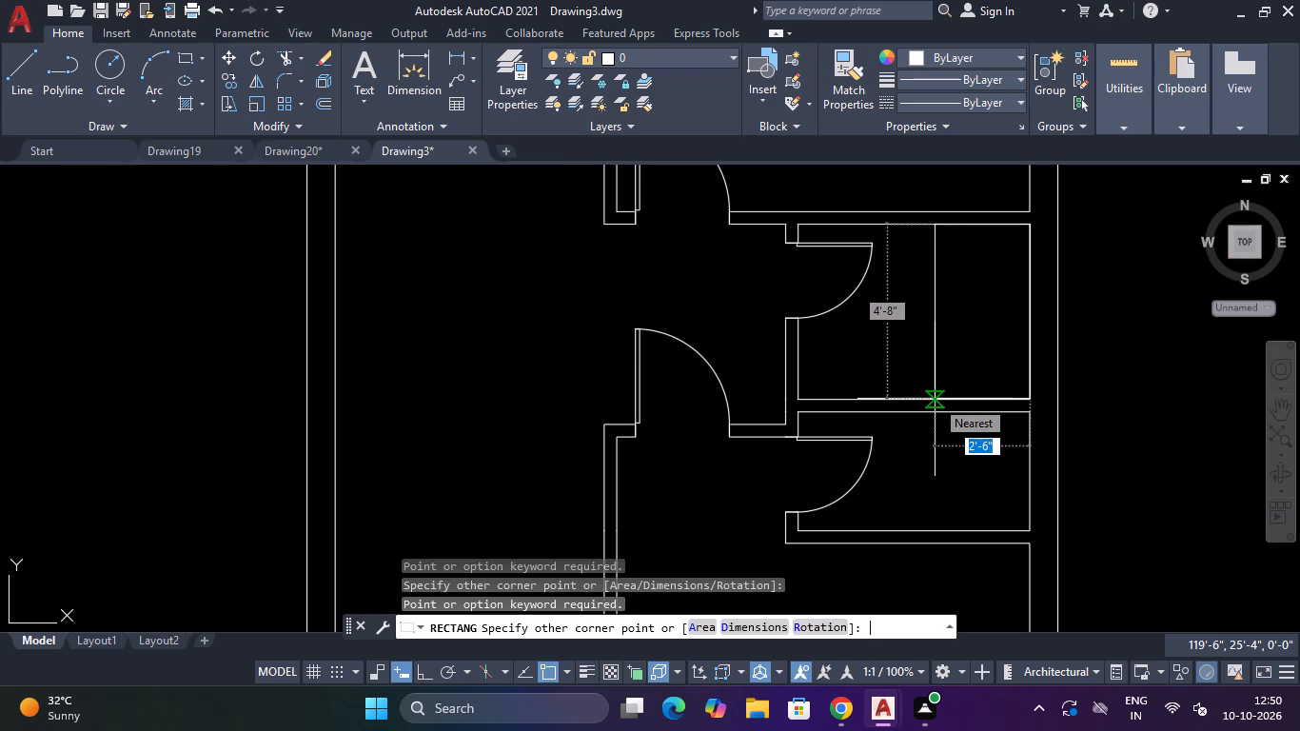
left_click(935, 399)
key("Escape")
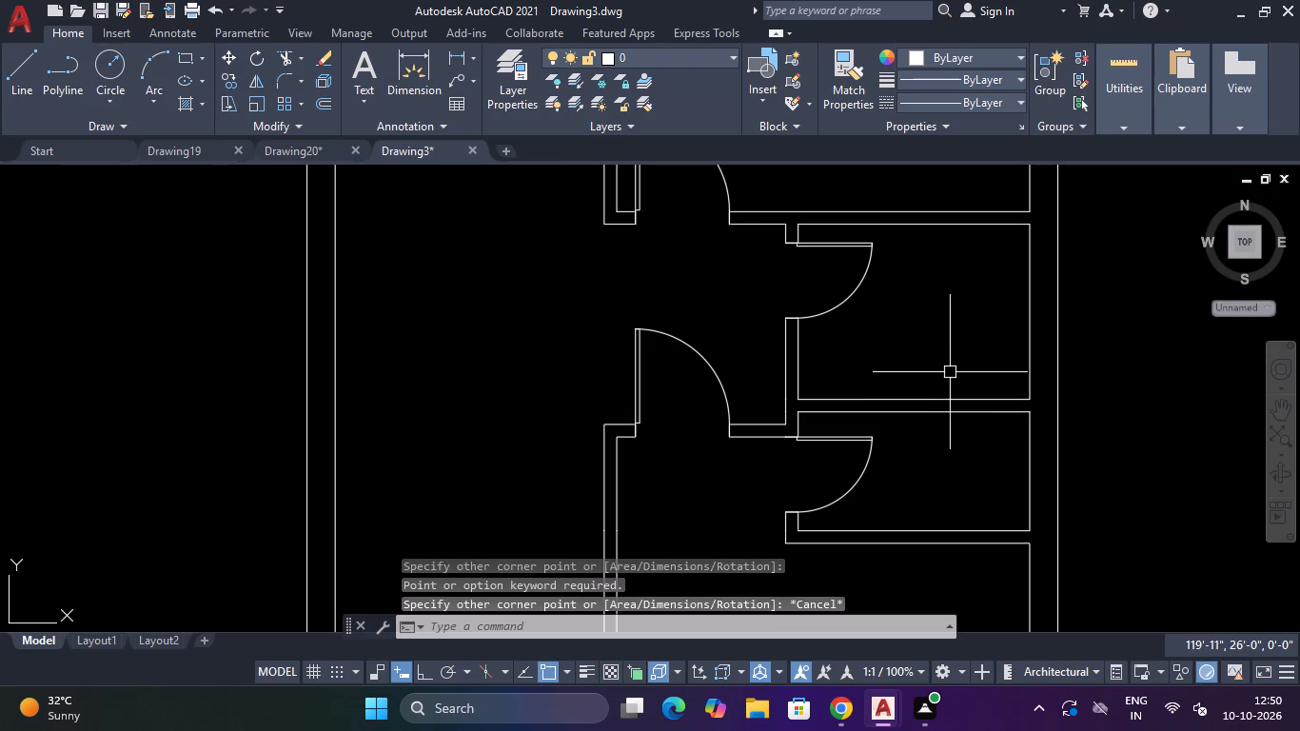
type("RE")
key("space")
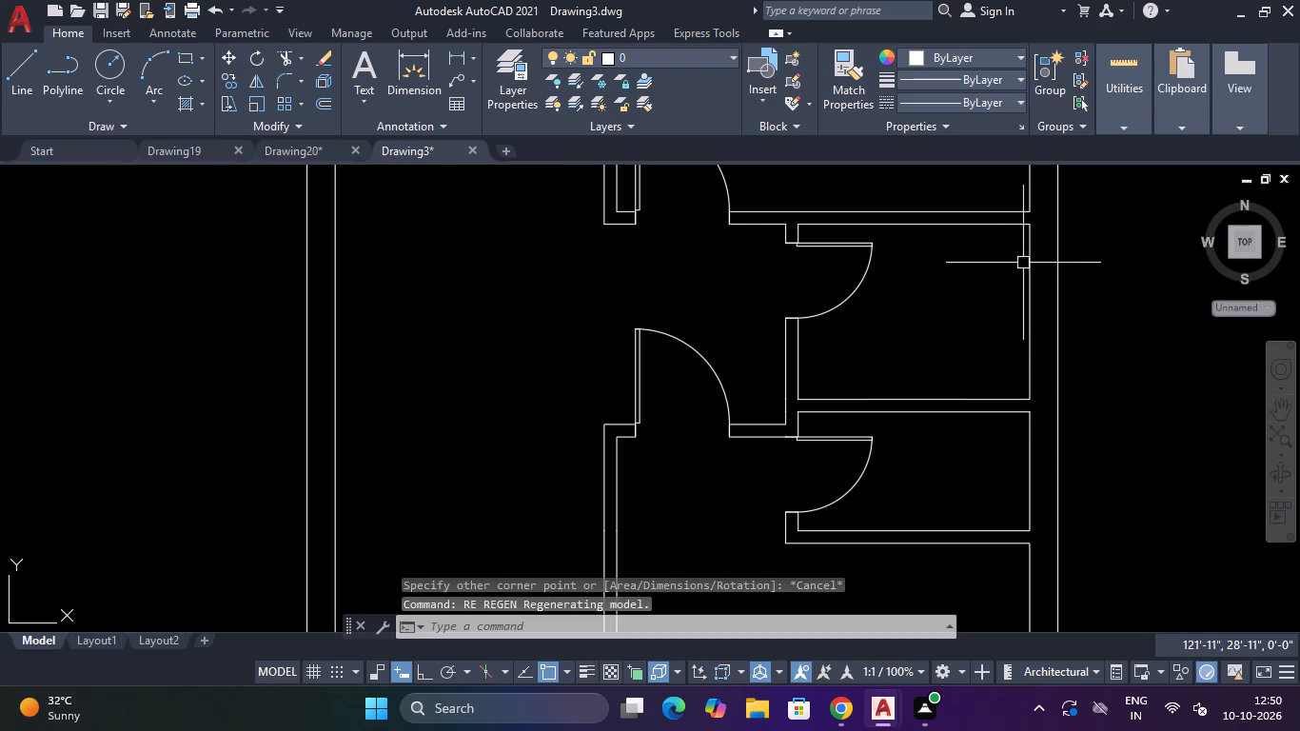
Draw a rectangle about 2'-6" wide and 4'-8" high against the right outer wall in the upper small room.
type("REC")
key("space")
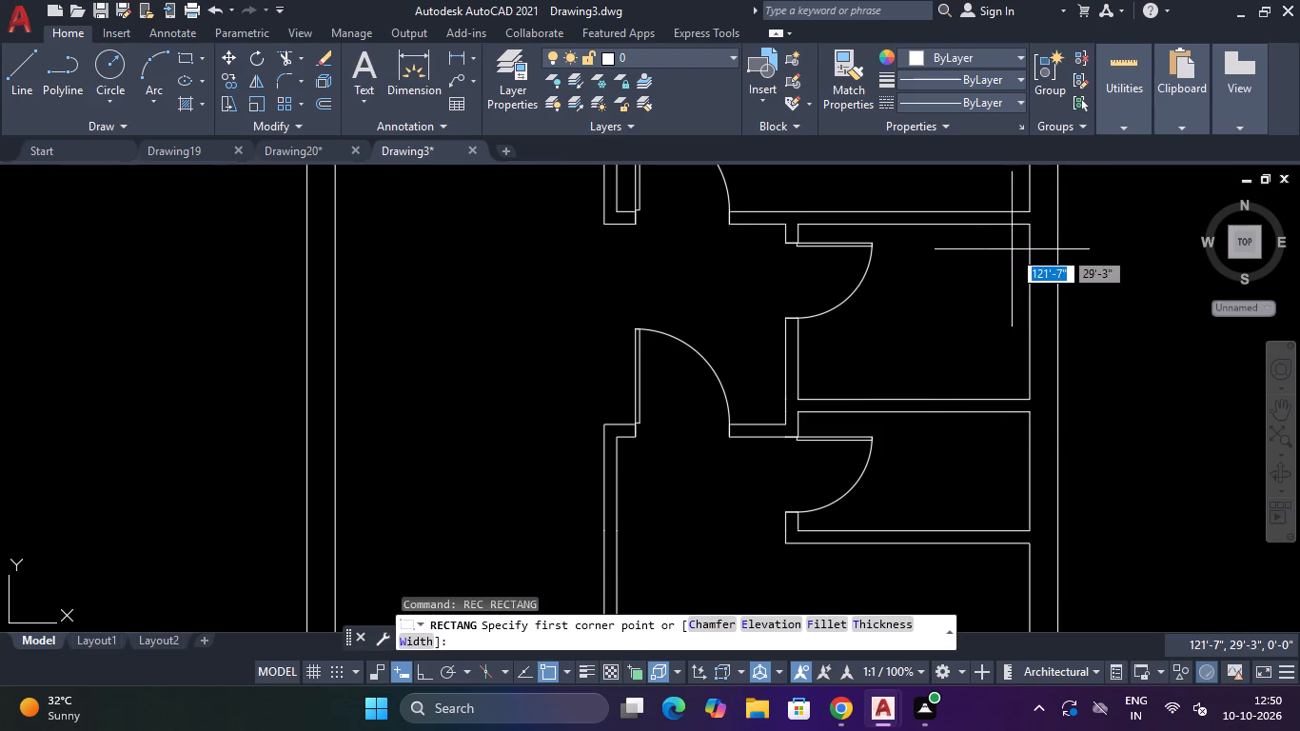
left_click(1030, 227)
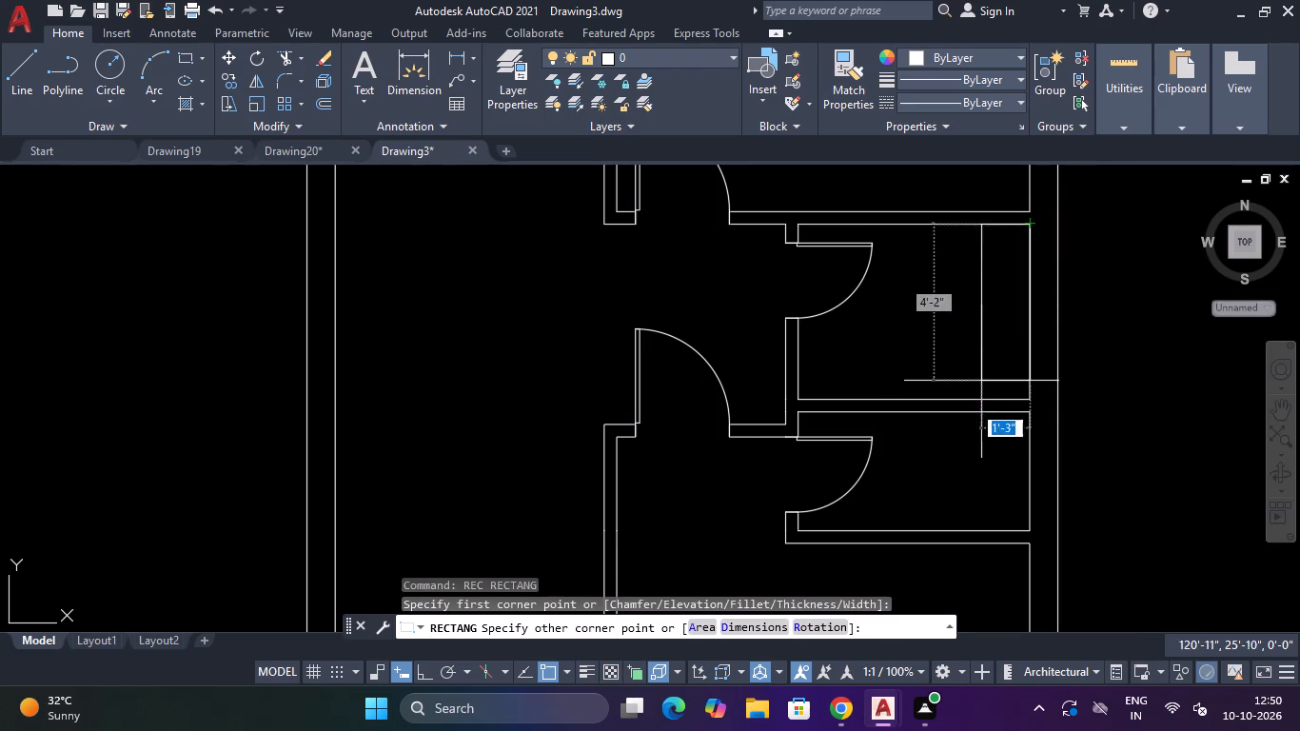
left_click(932, 399)
Copy the rectangle straight down from its lower left corner onto the bottom wall line of the lower small room.
left_click_drag(974, 306, 961, 312)
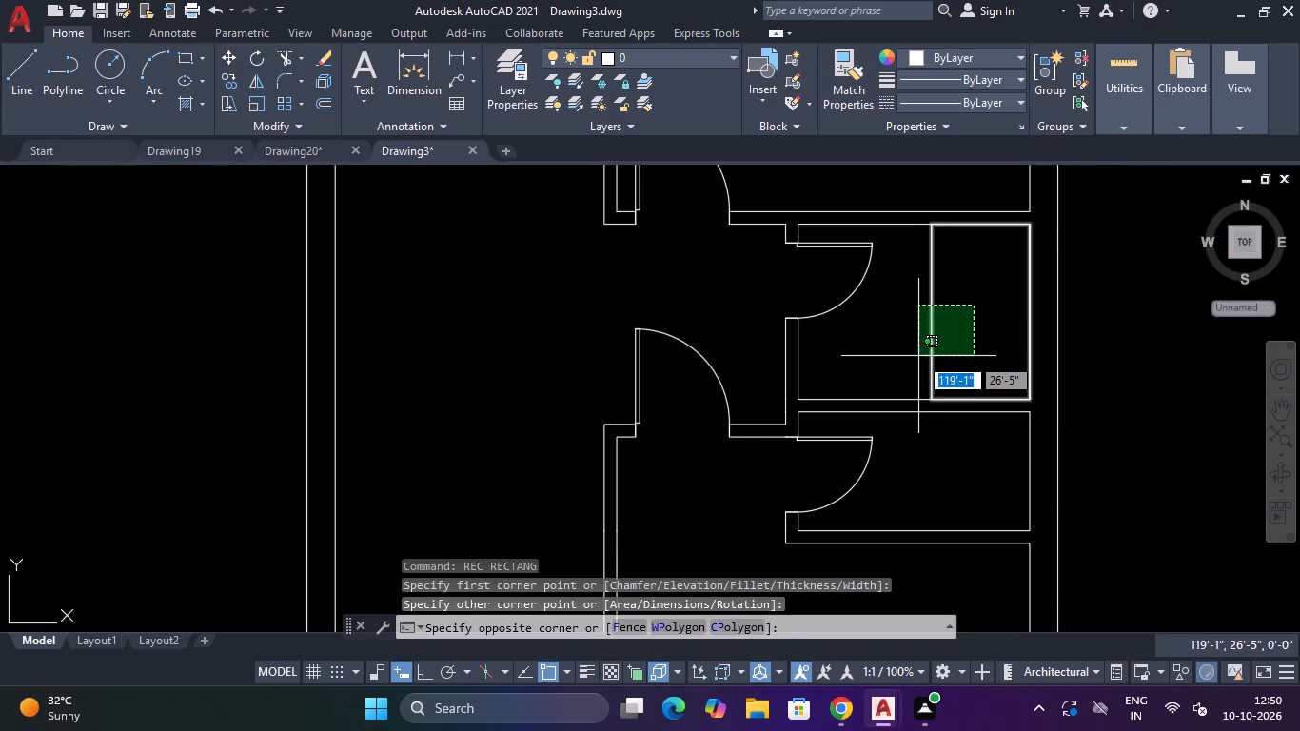
left_click(926, 351)
key("c")
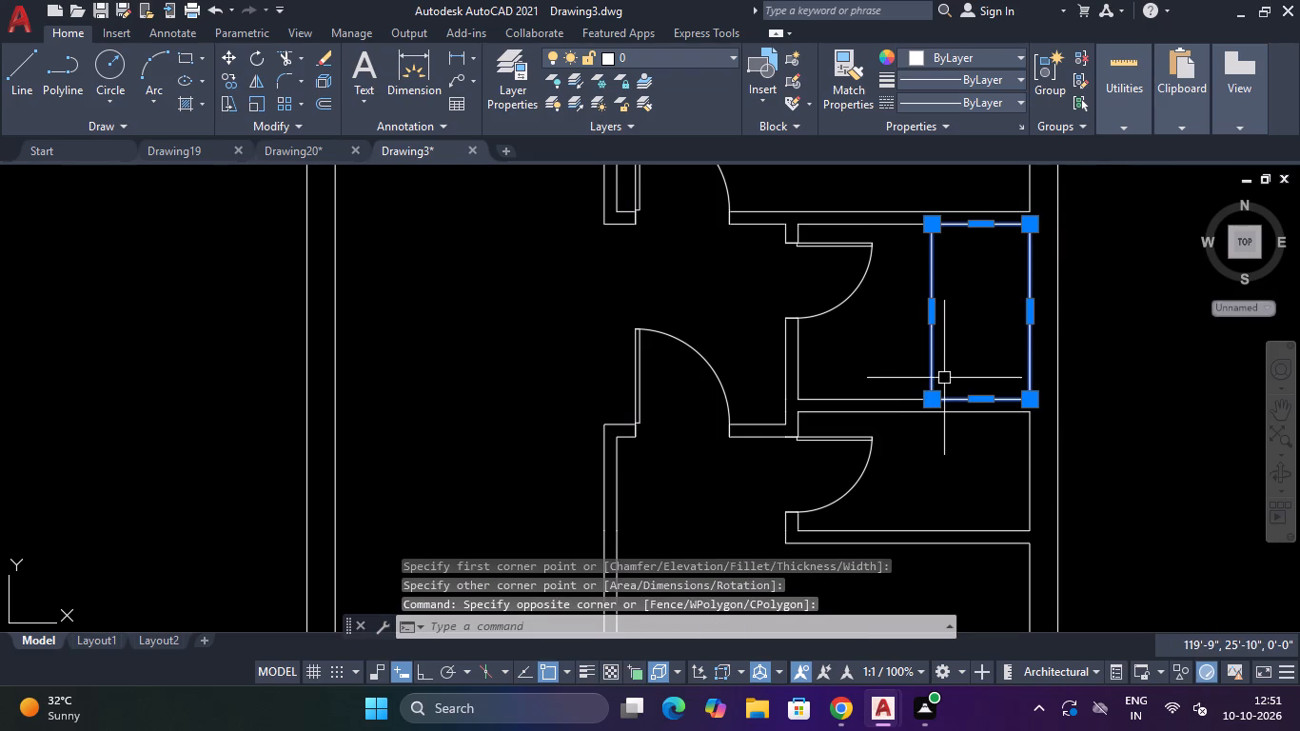
key("o")
key("Return")
left_click(931, 405)
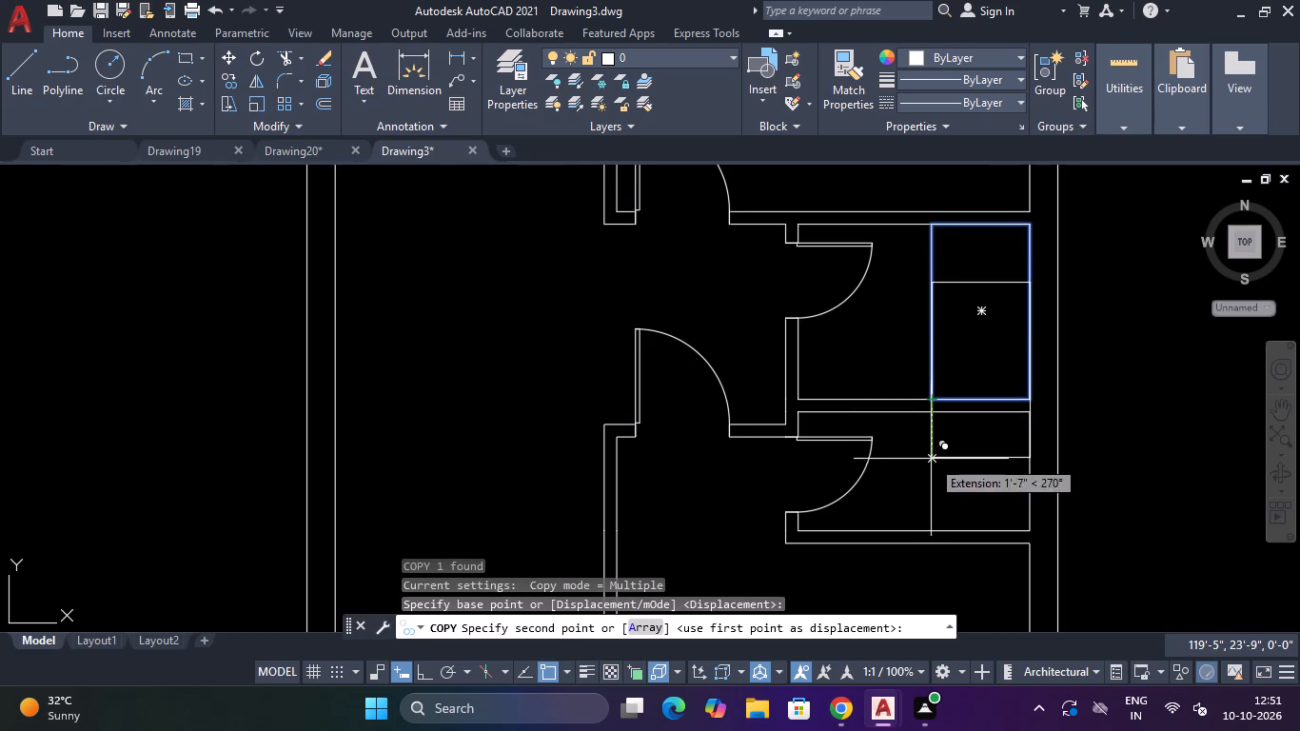
scroll(926, 532, "down", 1)
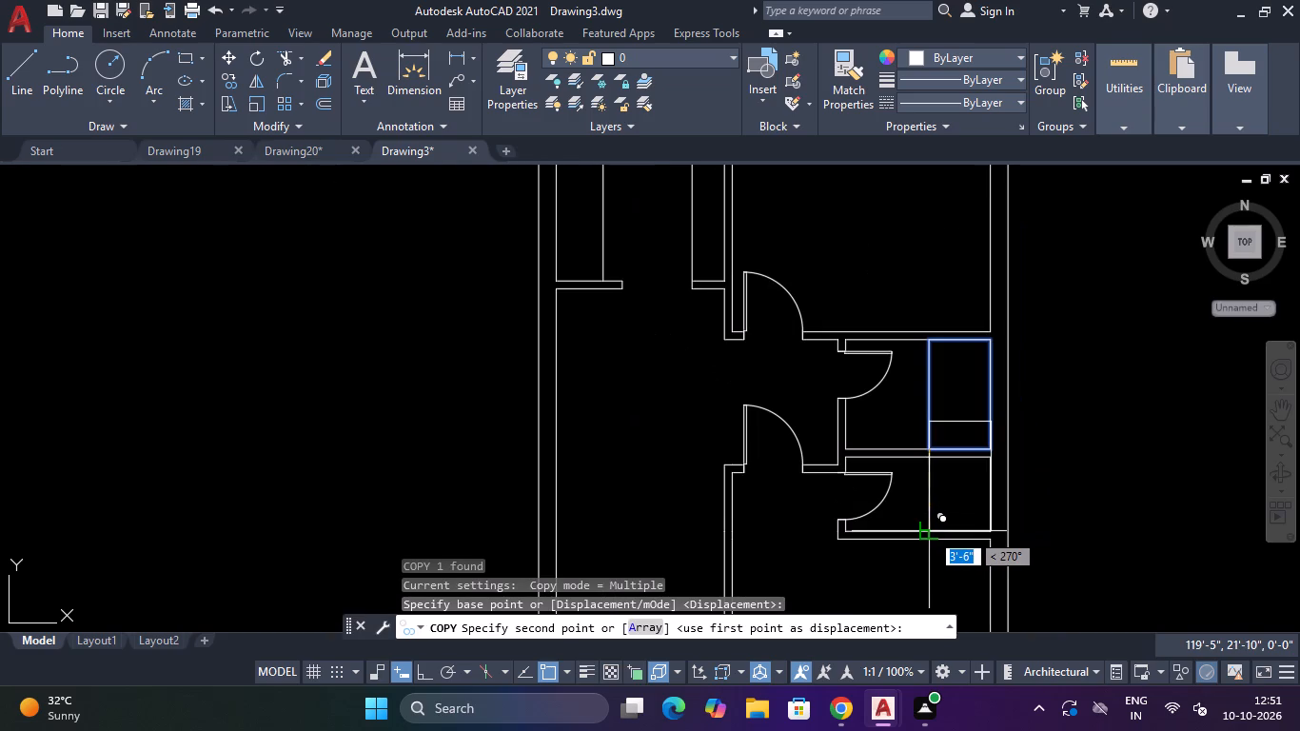
scroll(930, 532, "up", 3)
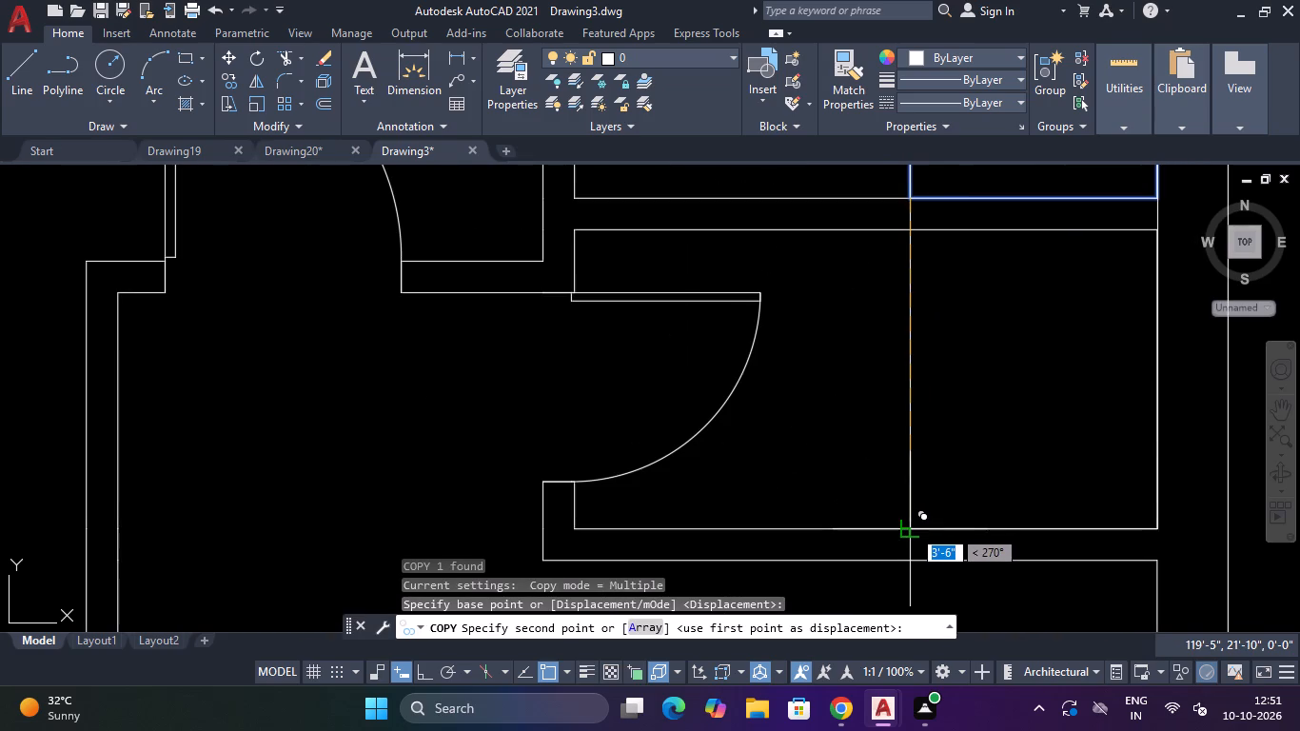
left_click(911, 529)
key("Escape")
Trim away the copied rectangle's parts that overlap the upper small room and cross the partition between the two small rooms.
scroll(911, 529, "down", 3)
scroll(921, 423, "up", 3)
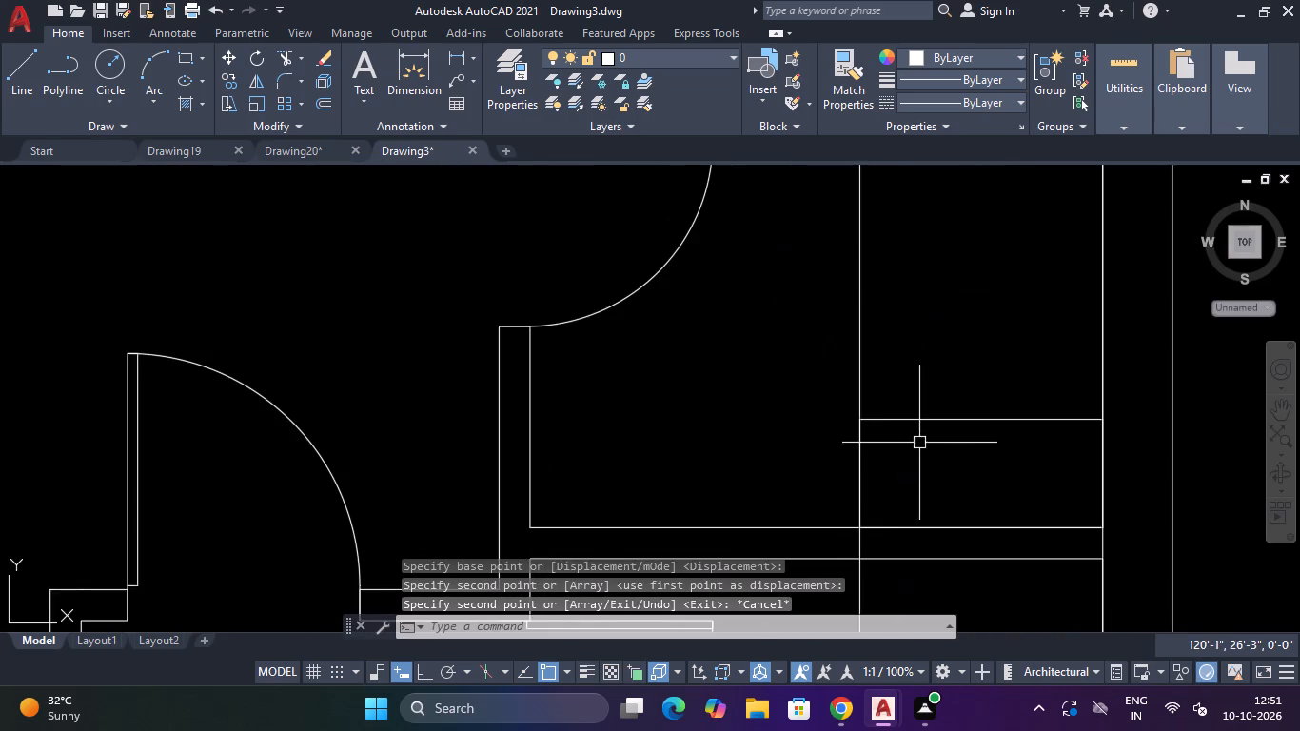
scroll(919, 445, "down", 2)
type("TR")
key("space")
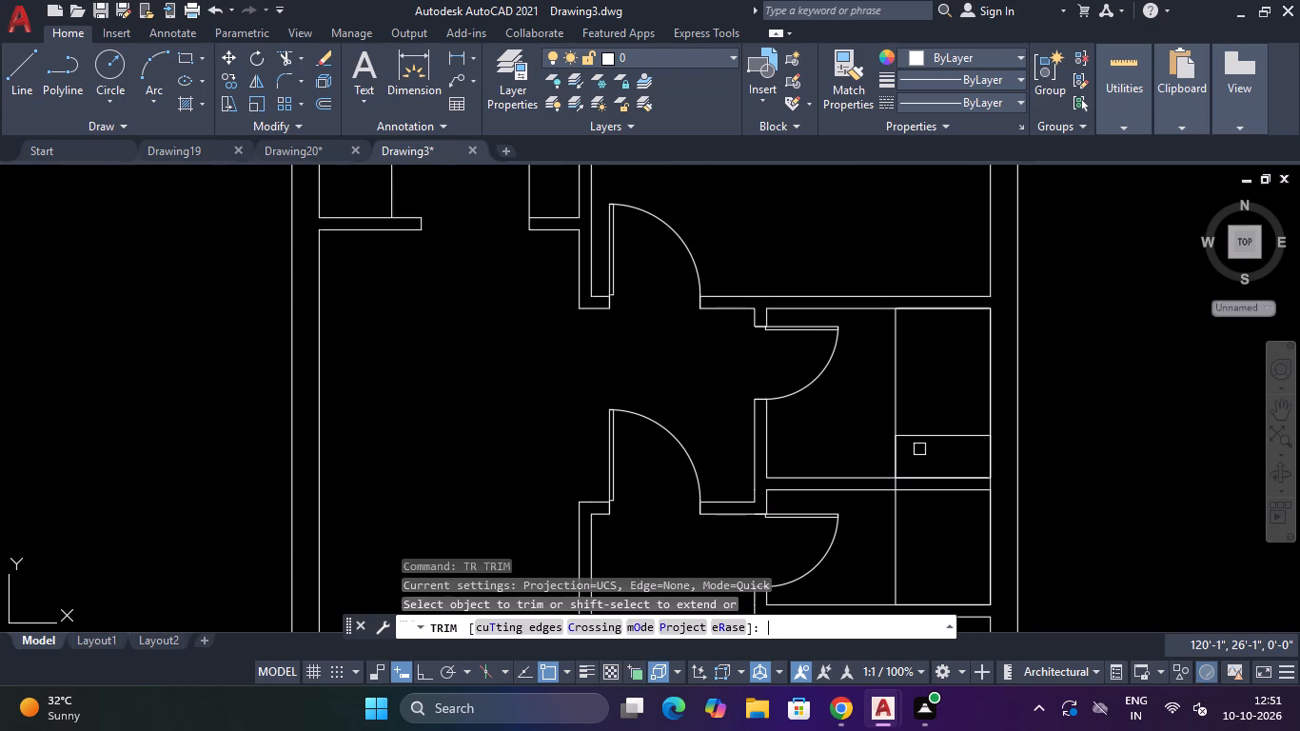
left_click(919, 449)
left_click(918, 414)
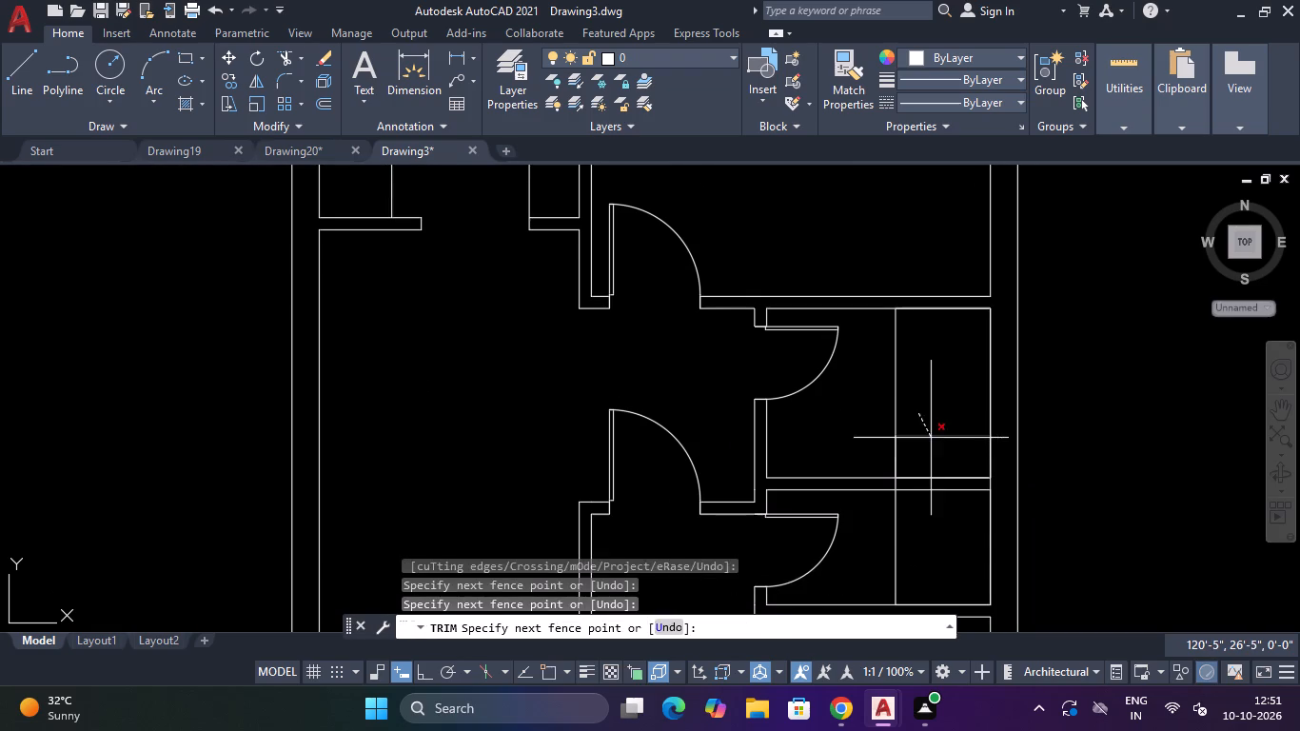
left_click(931, 438)
scroll(918, 488, "up", 3)
left_click_drag(870, 472, 842, 473)
left_click(785, 476)
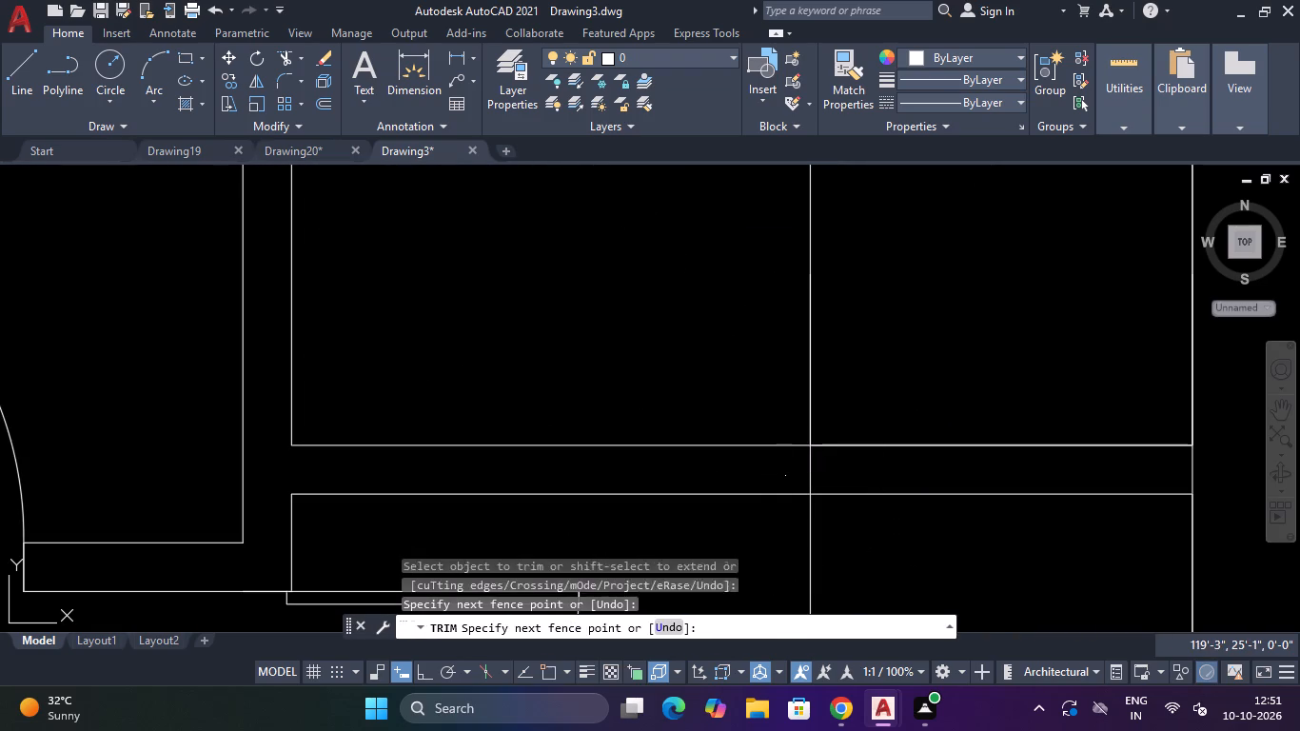
left_click(877, 461)
left_click_drag(1213, 459, 1178, 462)
left_click(1130, 472)
scroll(1142, 477, "down", 2)
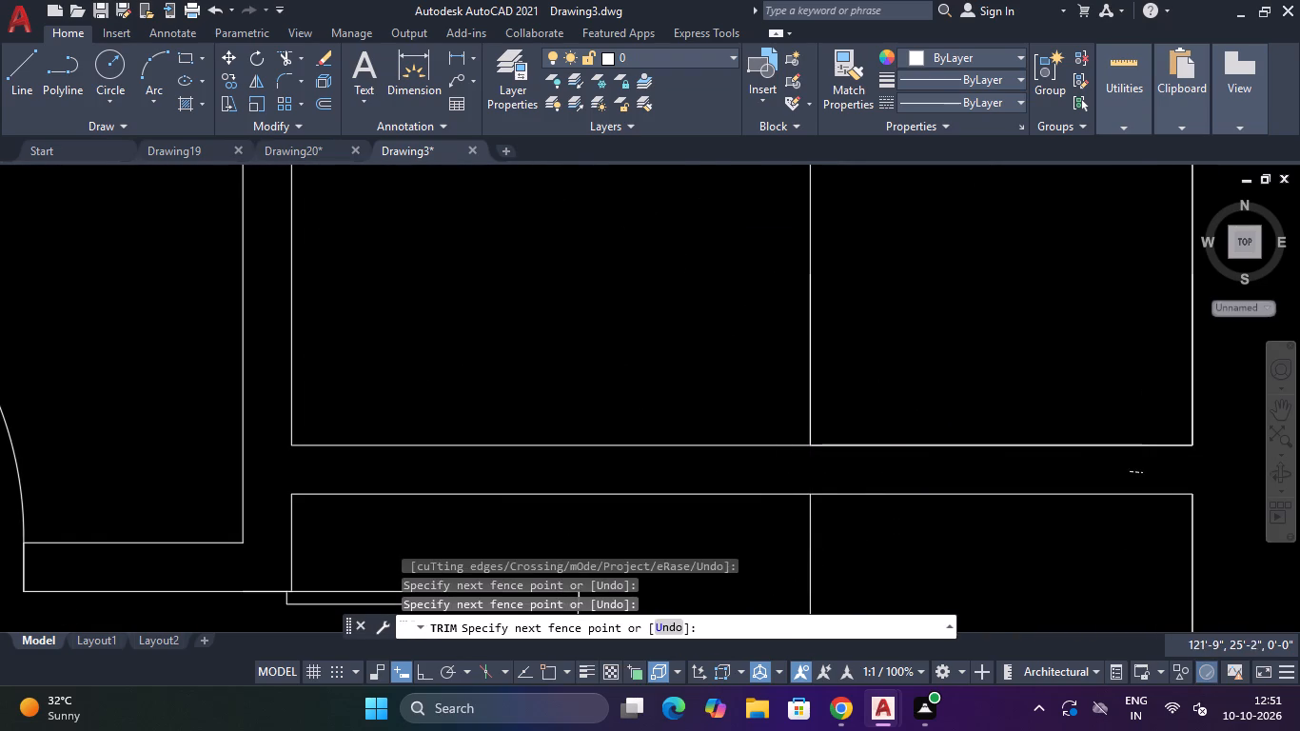
scroll(1142, 479, "down", 1)
key("Escape")
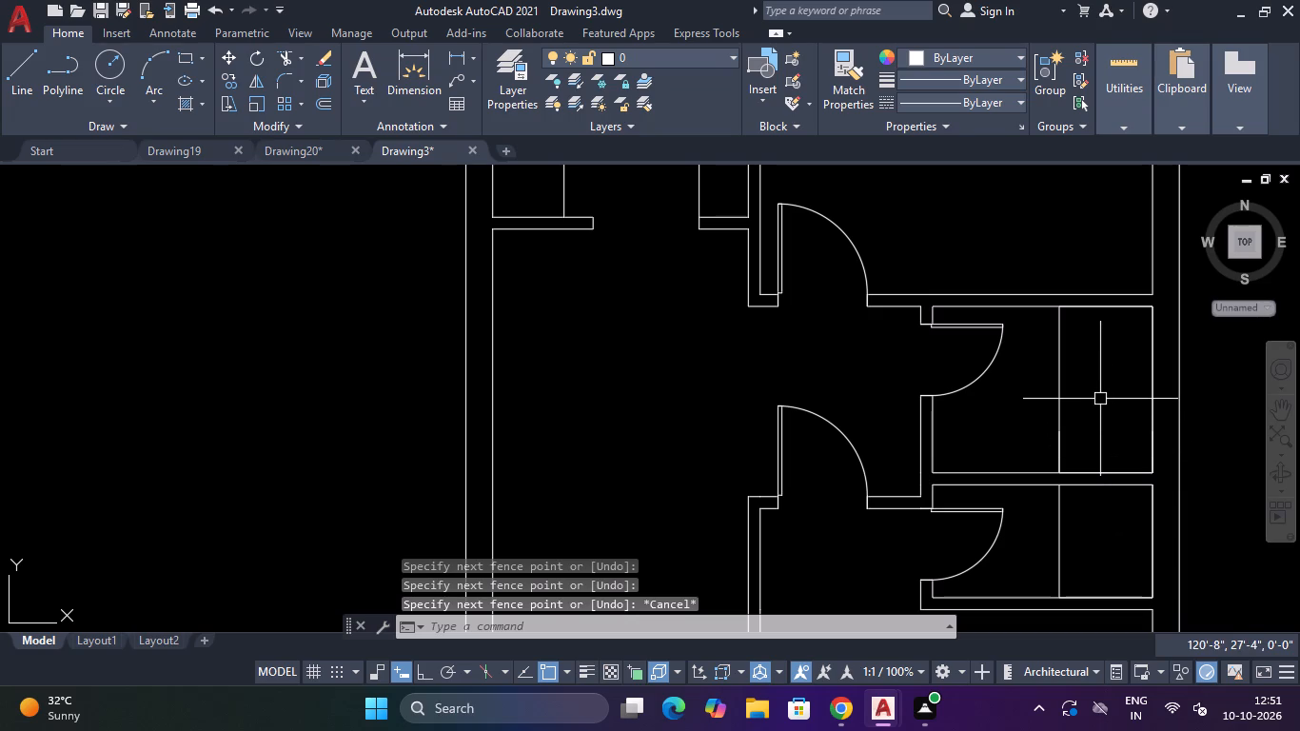
Draw two corner-to-corner diagonal lines crossing the rectangle in the upper small room.
type("L")
key("space")
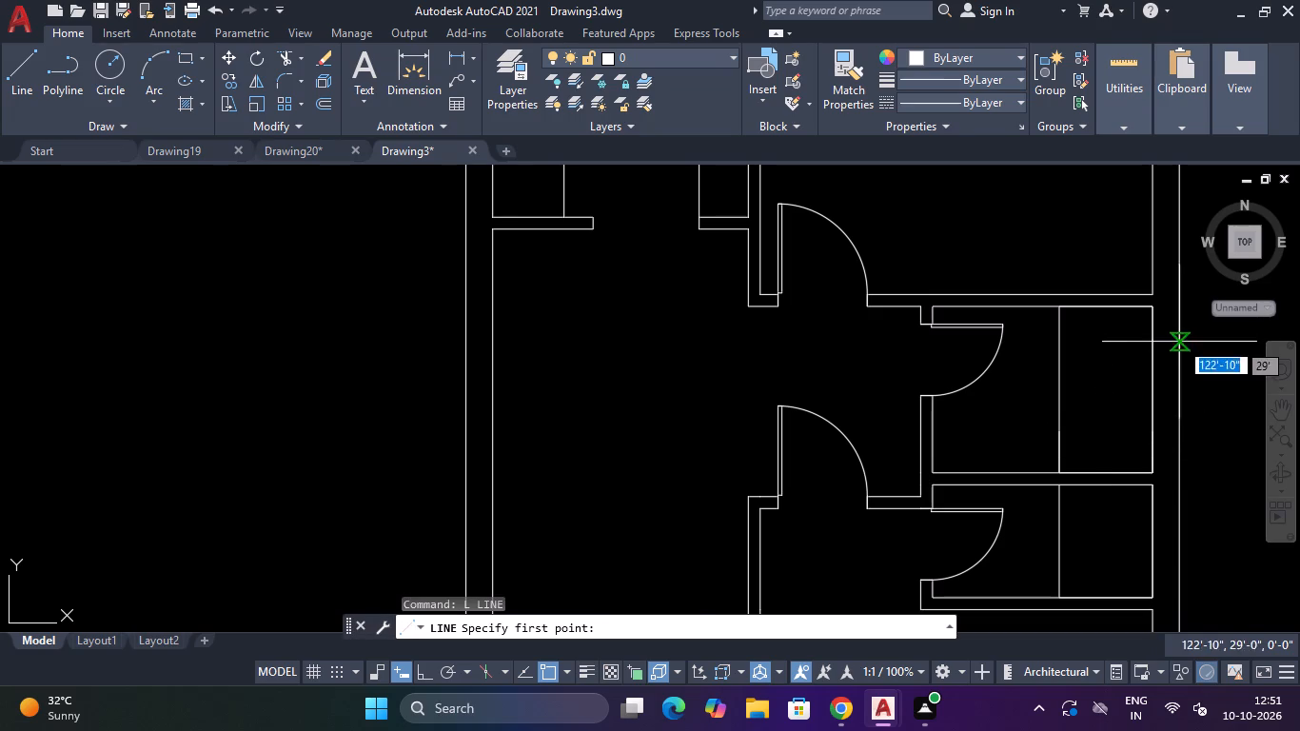
left_click(1066, 311)
left_click(1151, 477)
key("Escape")
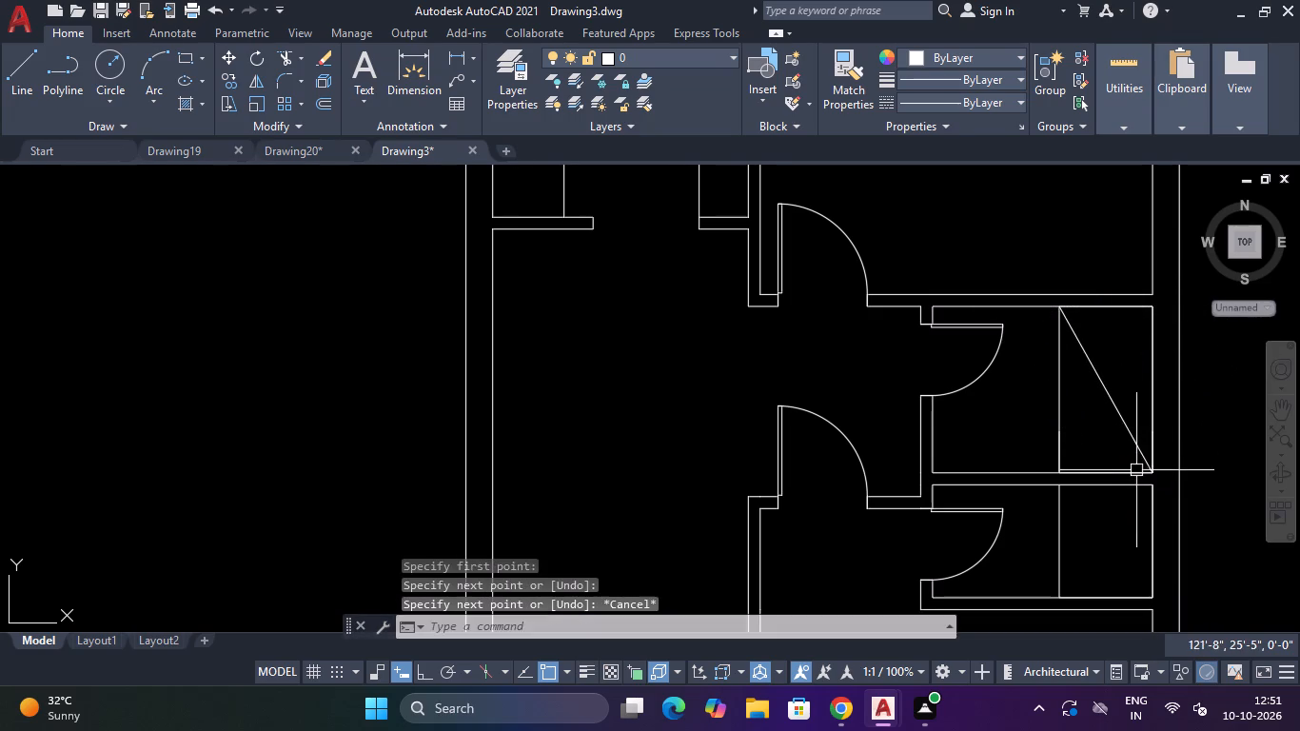
key("space")
left_click(1149, 309)
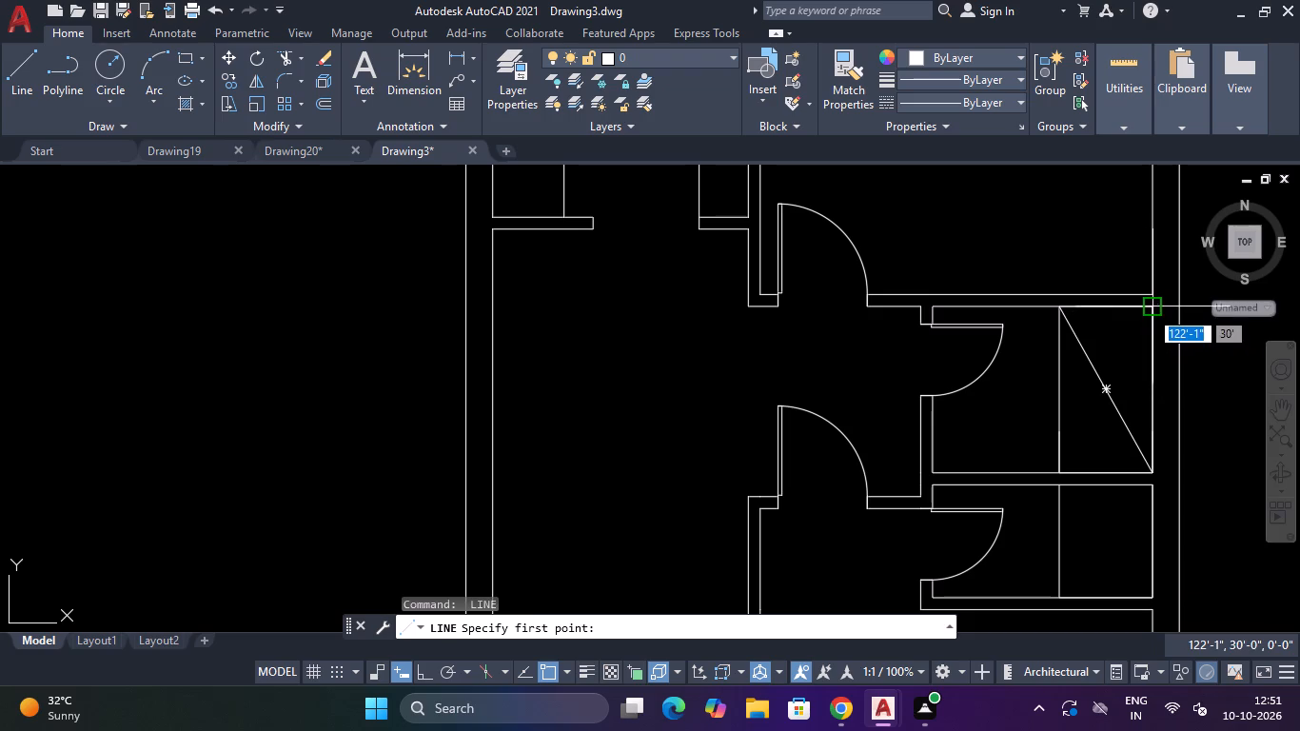
left_click(1060, 471)
scroll(1062, 471, "down", 5)
key("Escape")
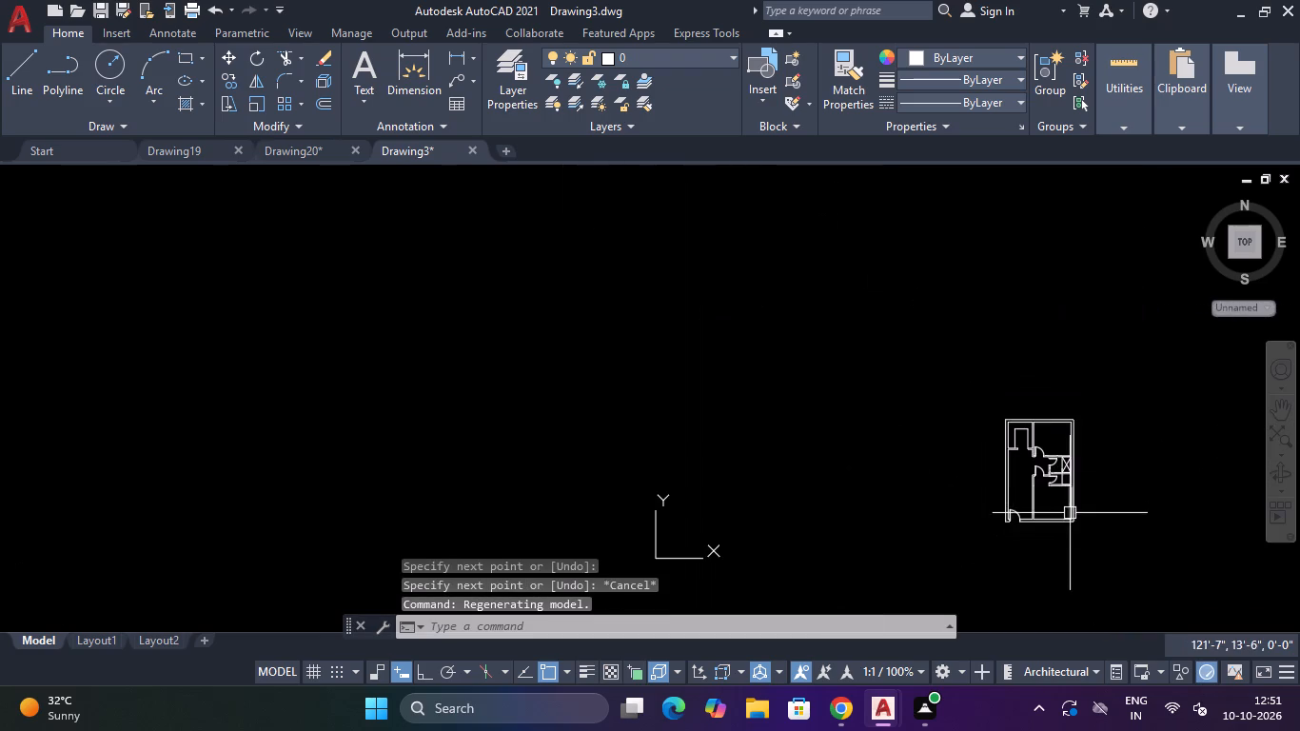
Draw two corner-to-corner diagonal lines crossing the rectangle in the lower small room.
scroll(1061, 476, "up", 4)
key("space")
scroll(1055, 481, "up", 3)
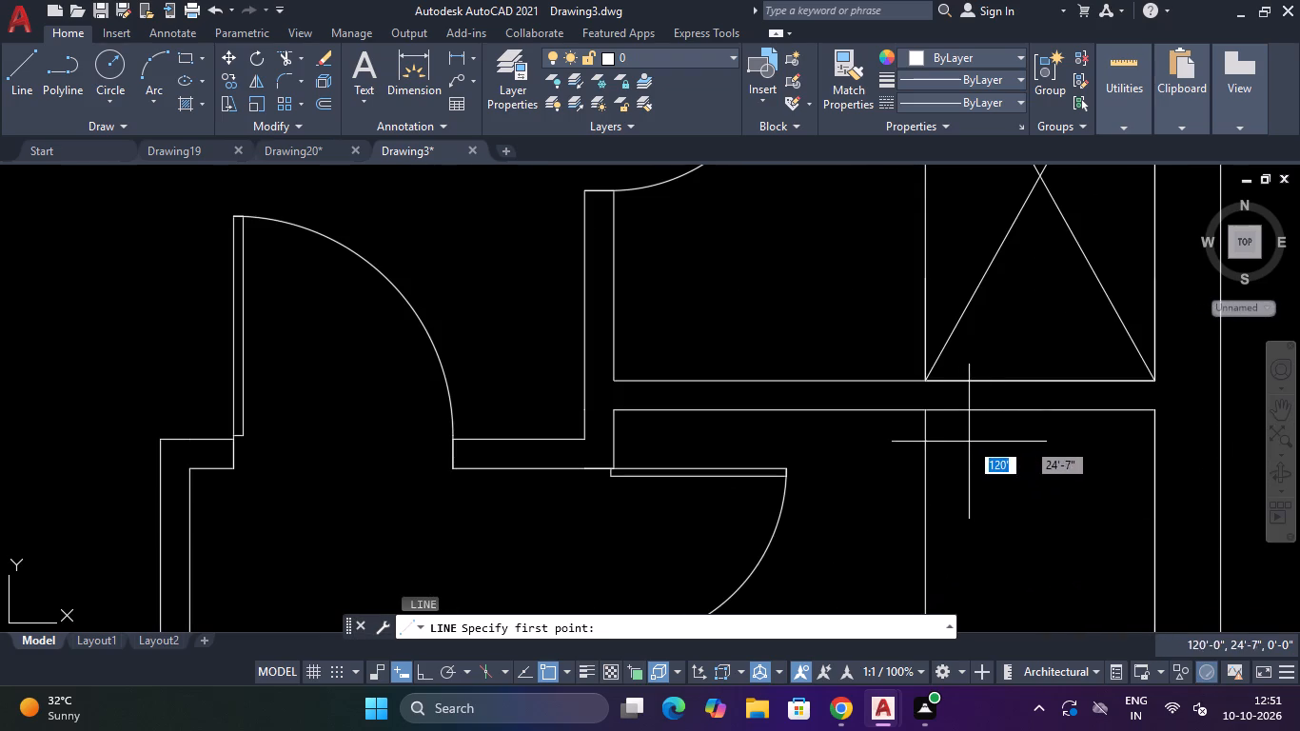
left_click(926, 411)
scroll(945, 436, "down", 3)
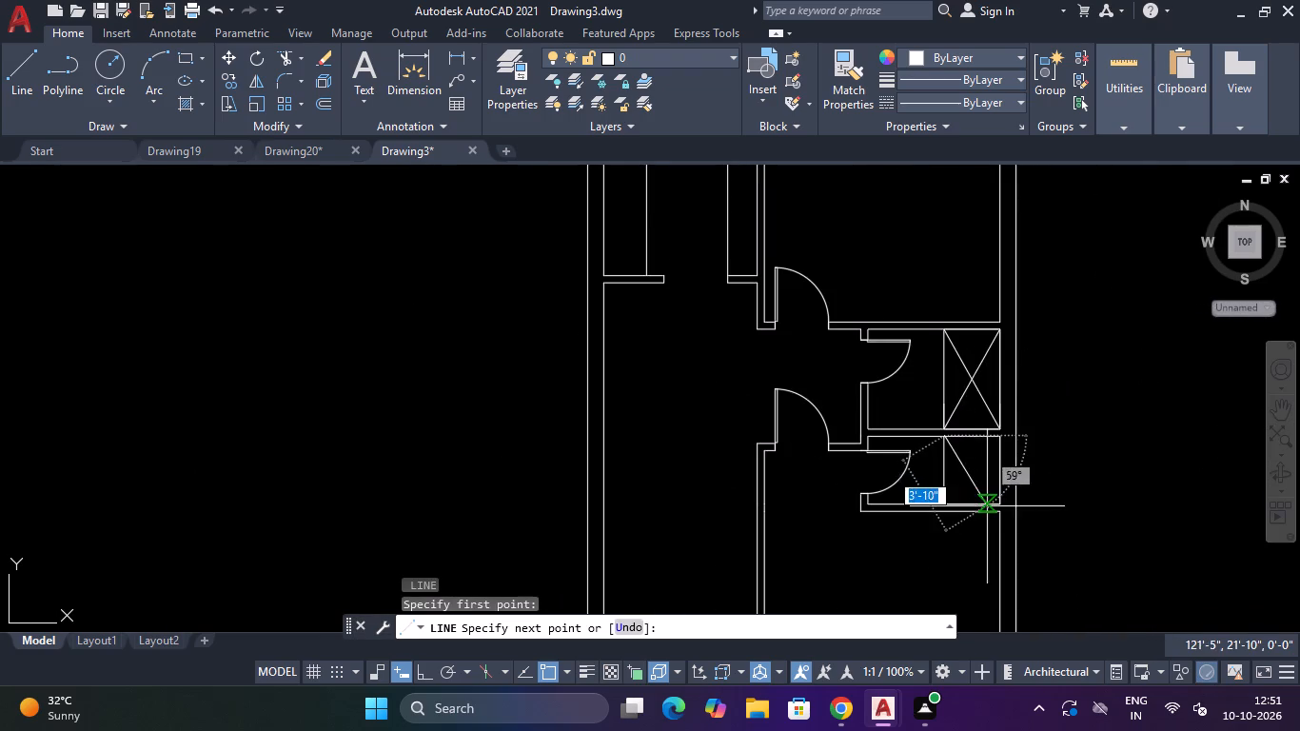
scroll(987, 506, "up", 3)
left_click(1014, 493)
key("Escape")
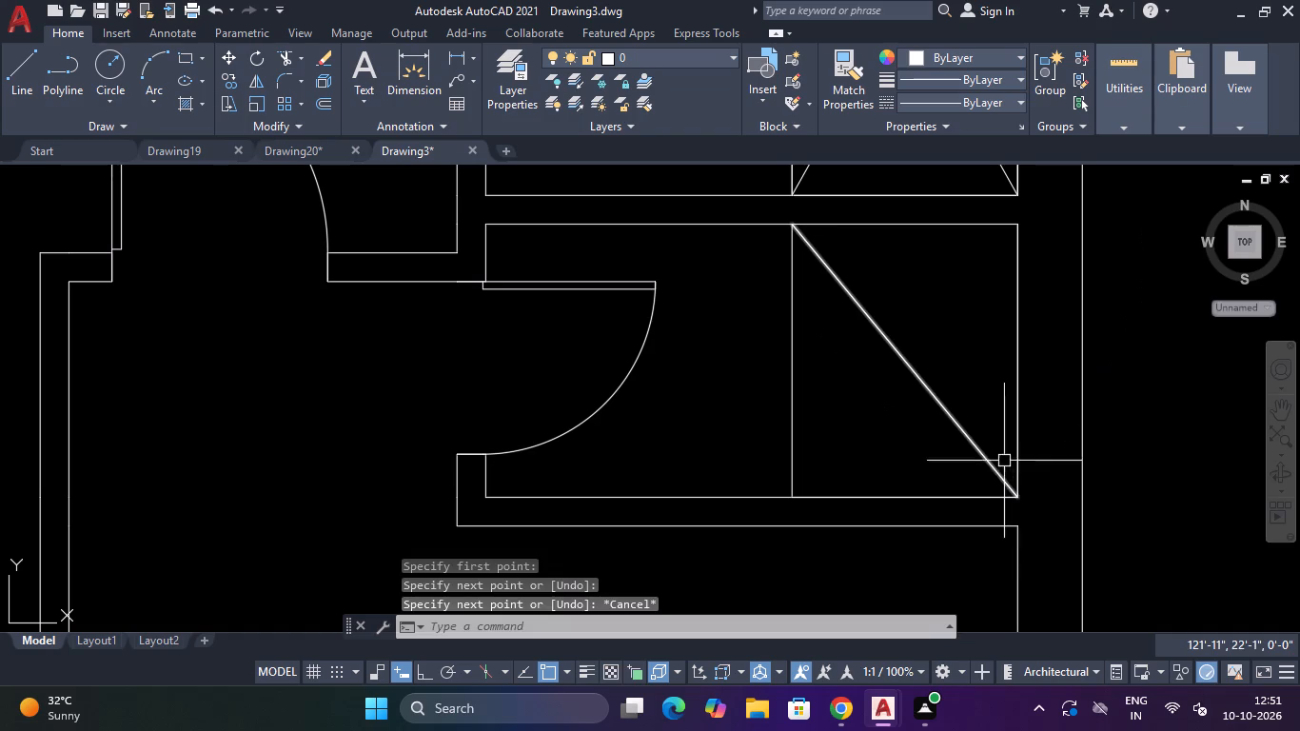
key("space")
left_click(1021, 222)
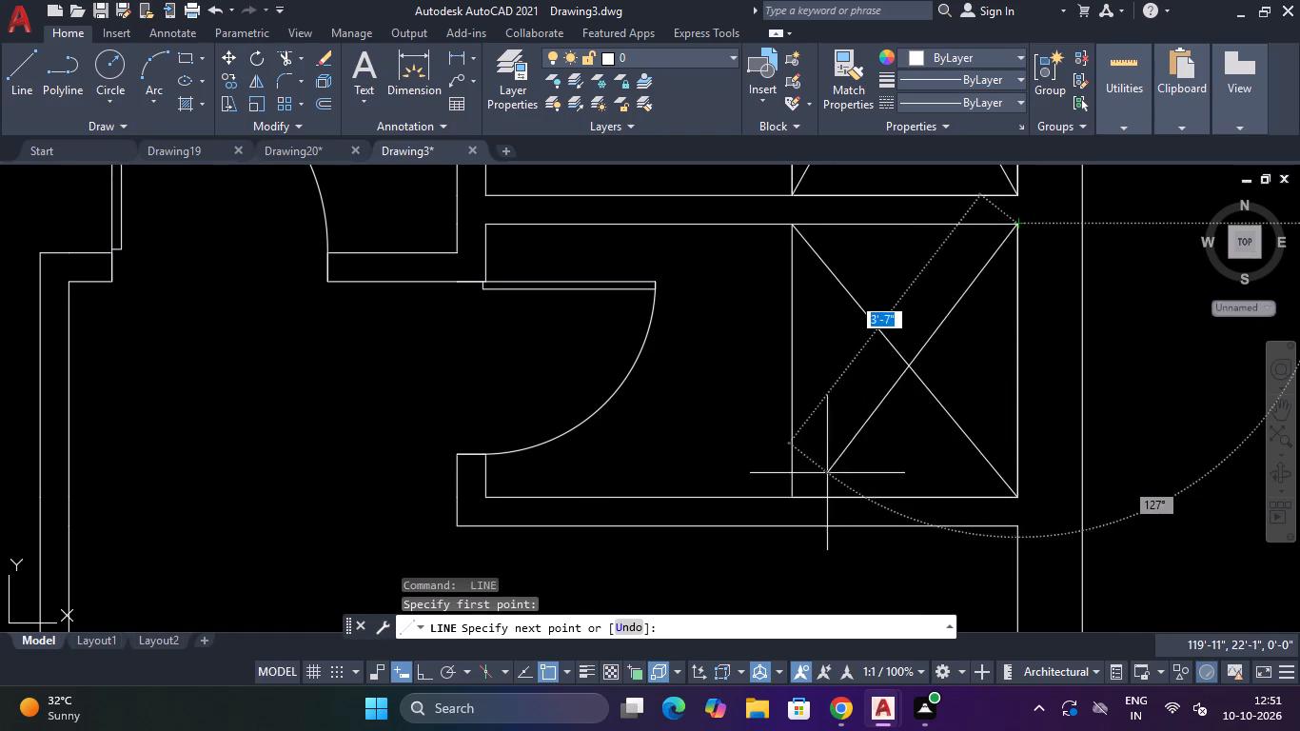
left_click(794, 497)
key("Escape")
Insert the Bed - Queen block from DesignCenter into the empty area left of the floor plan.
scroll(826, 378, "down", 3)
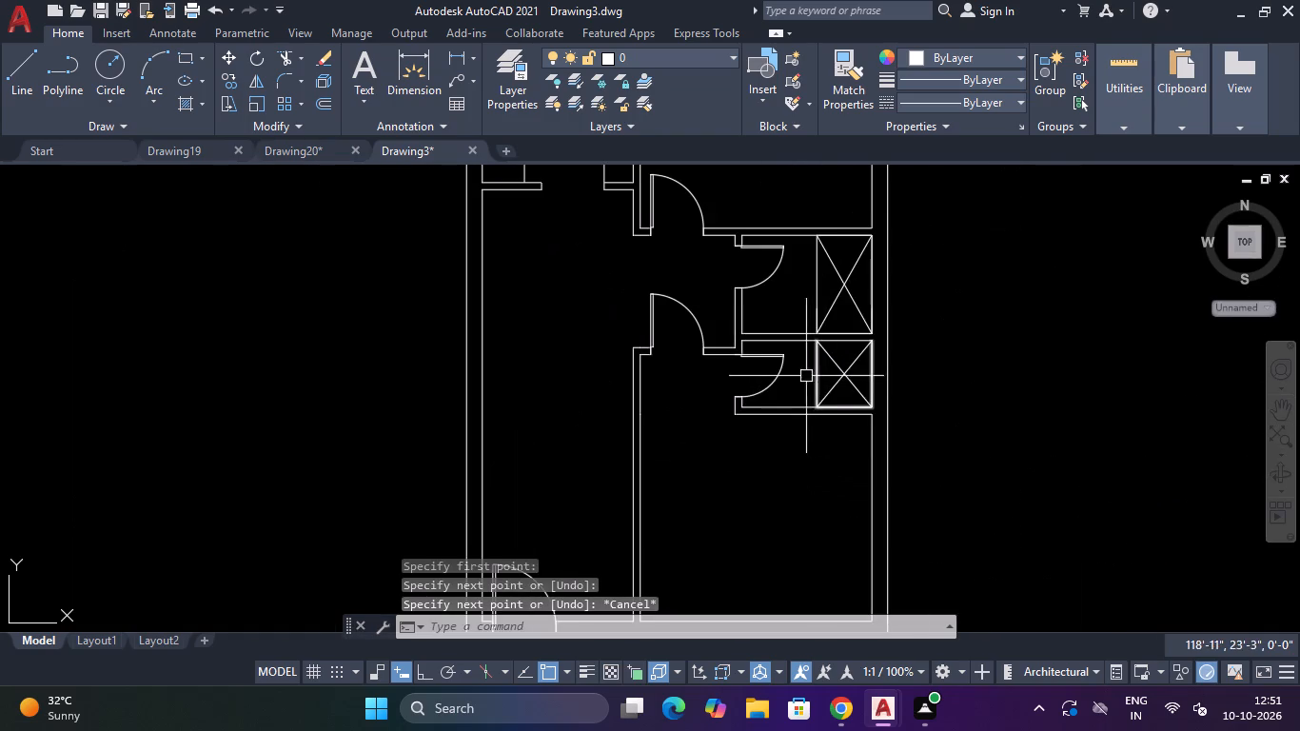
scroll(802, 352, "down", 2)
scroll(806, 320, "up", 5)
scroll(836, 295, "down", 3)
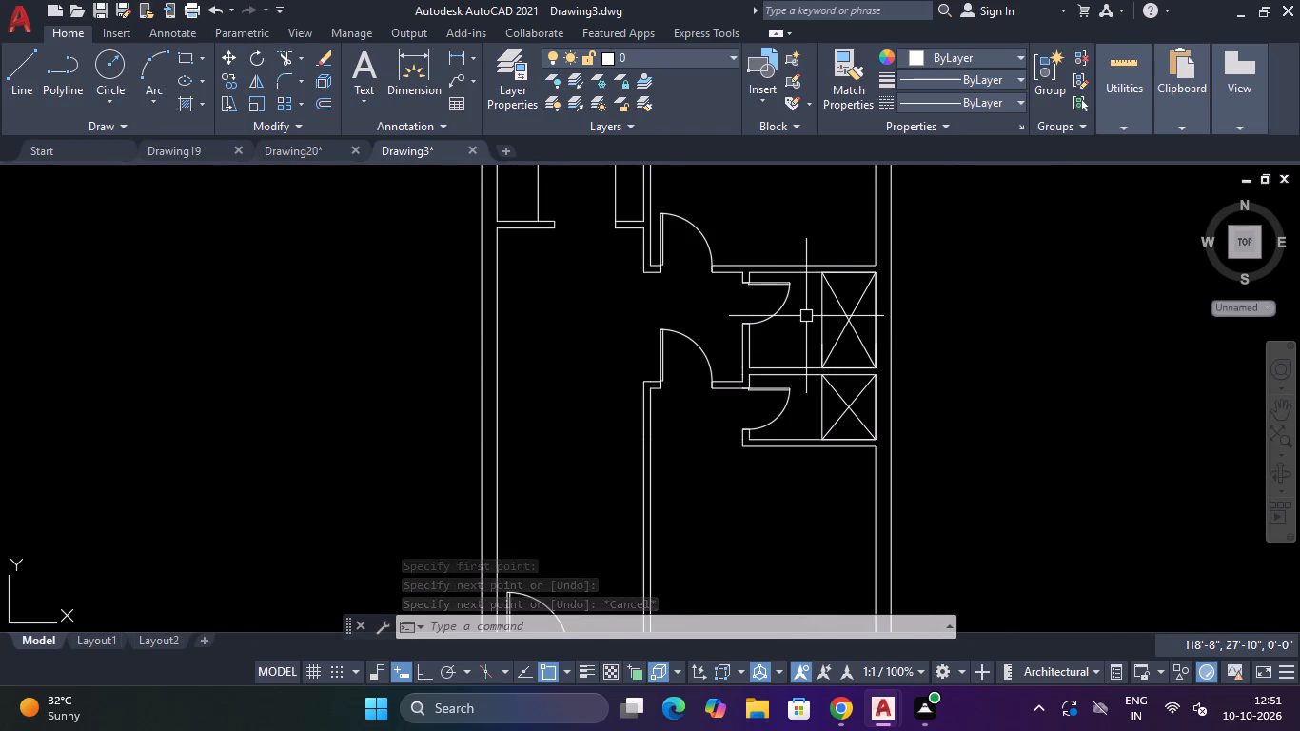
scroll(804, 327, "down", 2)
key("Escape")
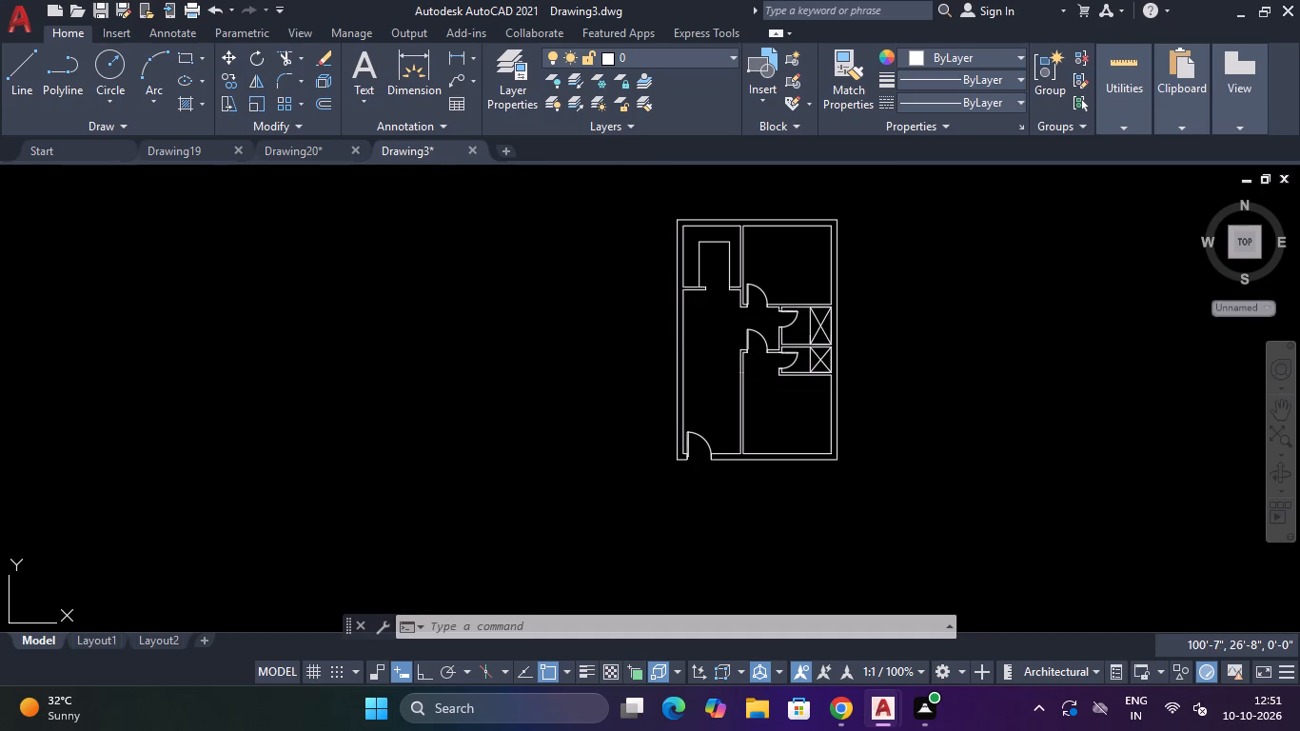
key("Escape")
key("ctrl+2")
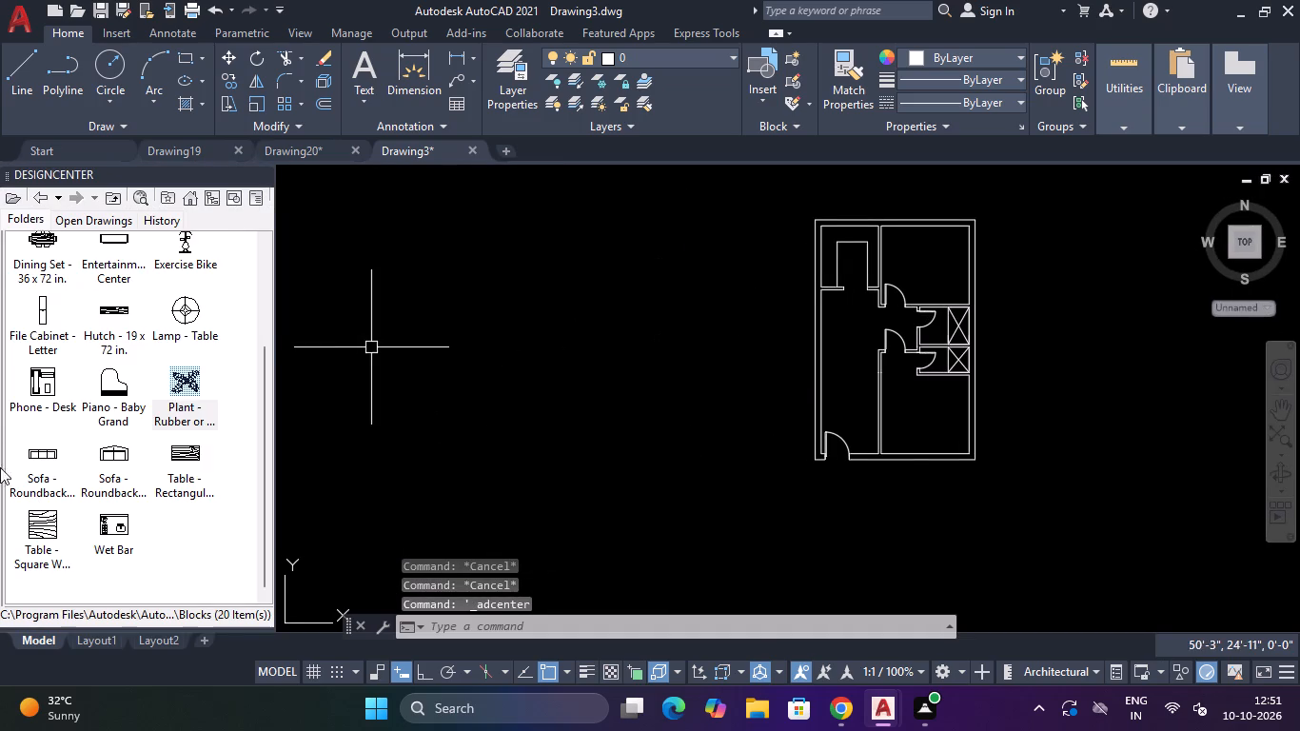
scroll(52, 433, "up", 4)
left_click_drag(40, 270, 494, 304)
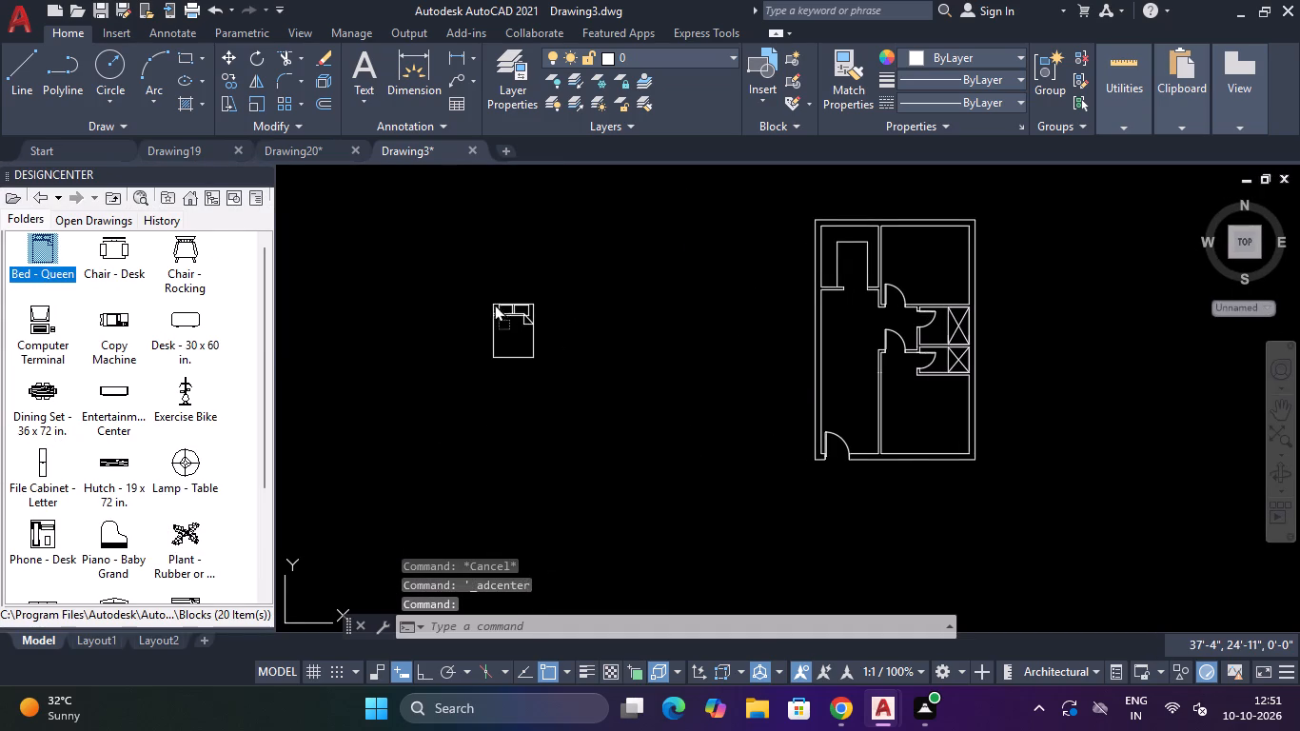
left_click_drag(494, 304, 499, 301)
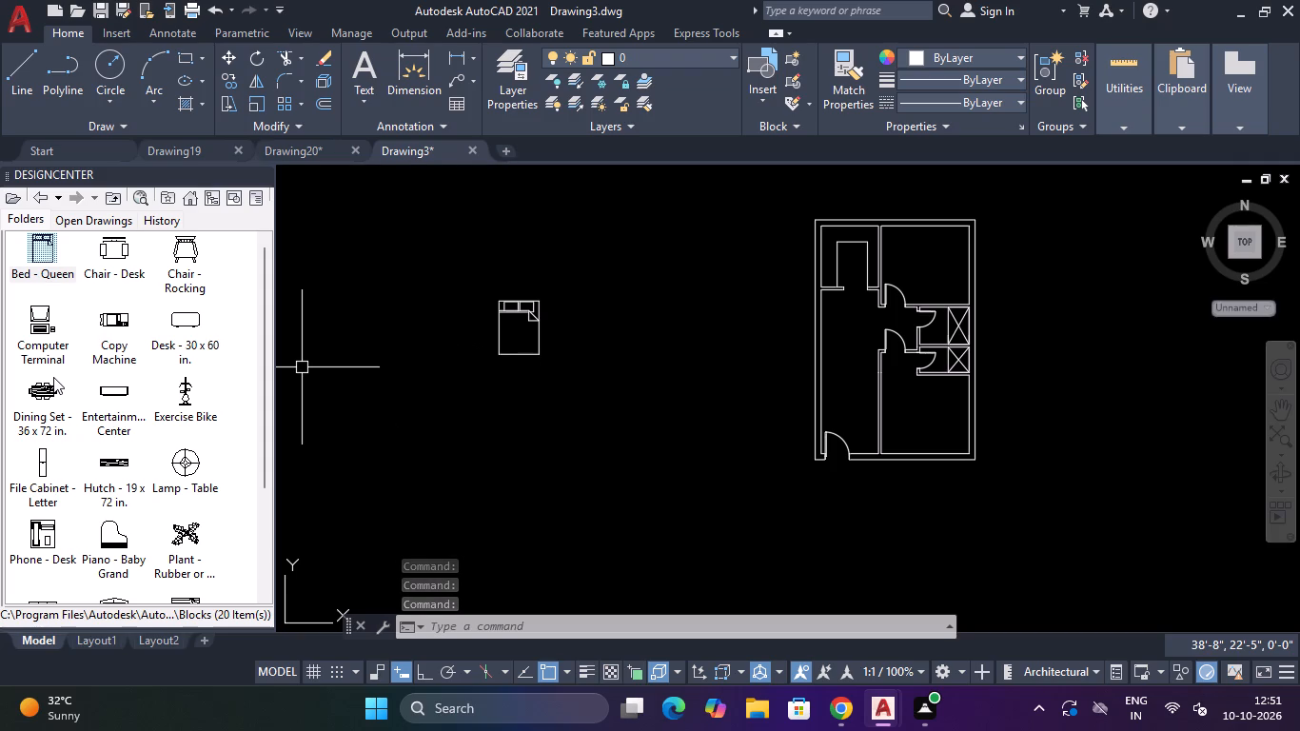
Insert the Dining Set - 36 x 72 in. block from DesignCenter into the empty area above the queen bed.
left_click_drag(52, 402, 564, 238)
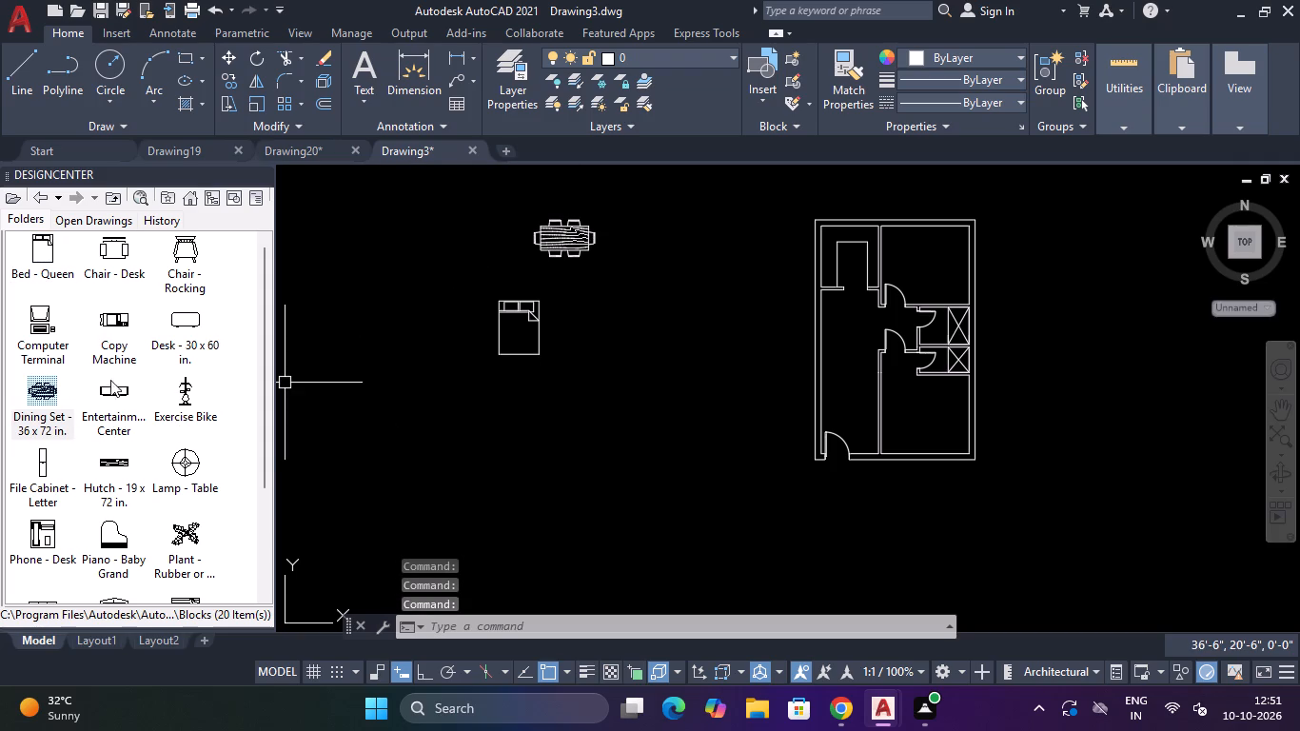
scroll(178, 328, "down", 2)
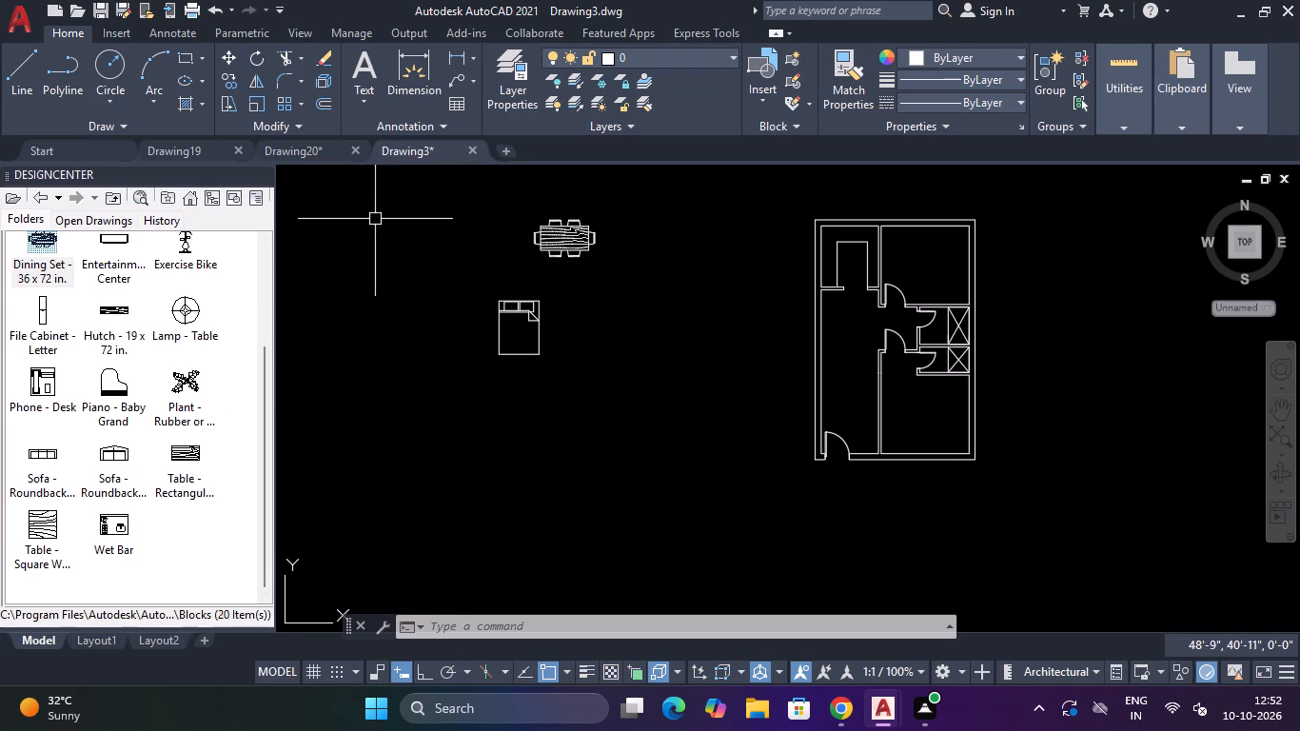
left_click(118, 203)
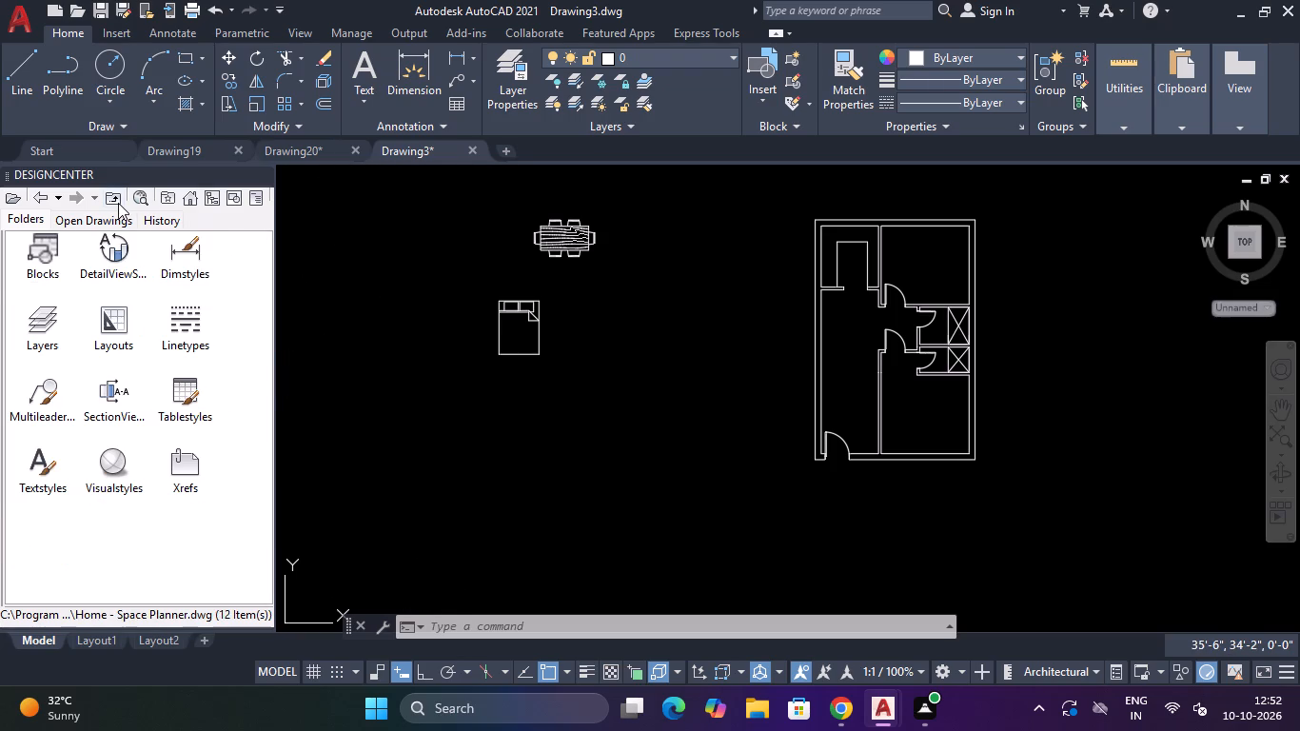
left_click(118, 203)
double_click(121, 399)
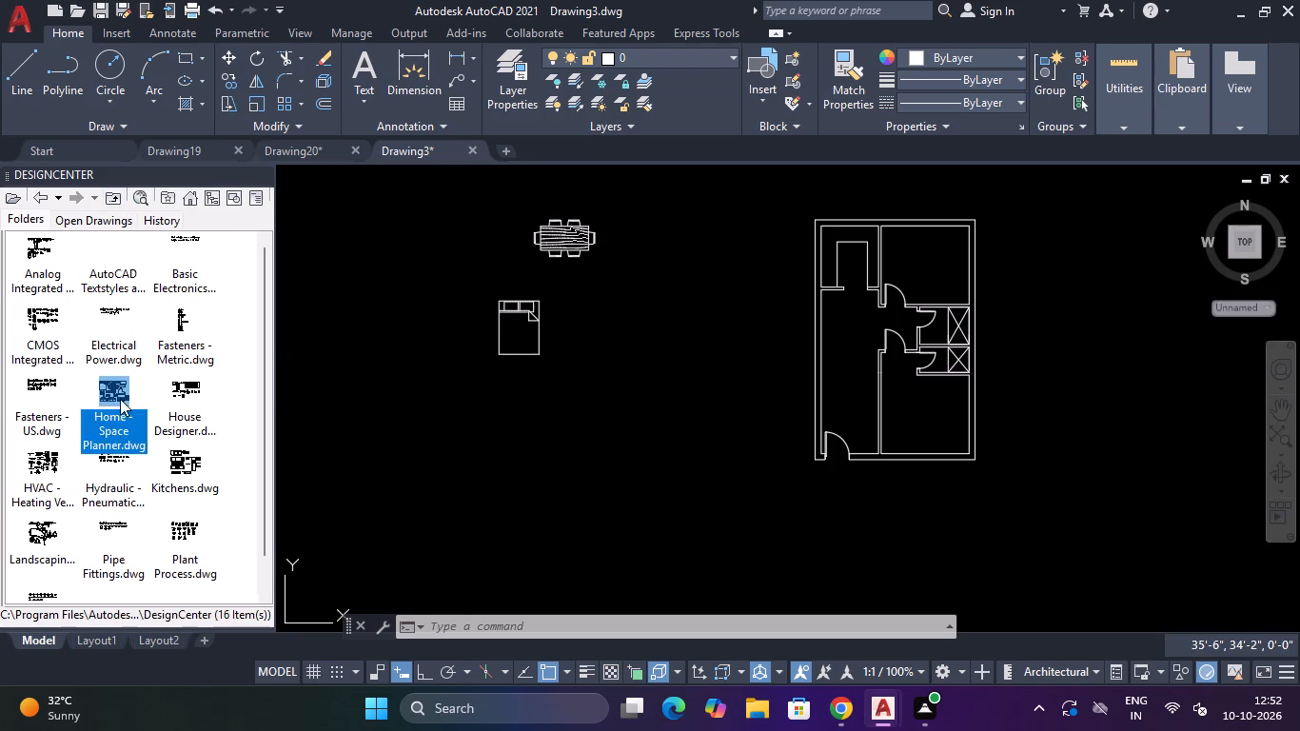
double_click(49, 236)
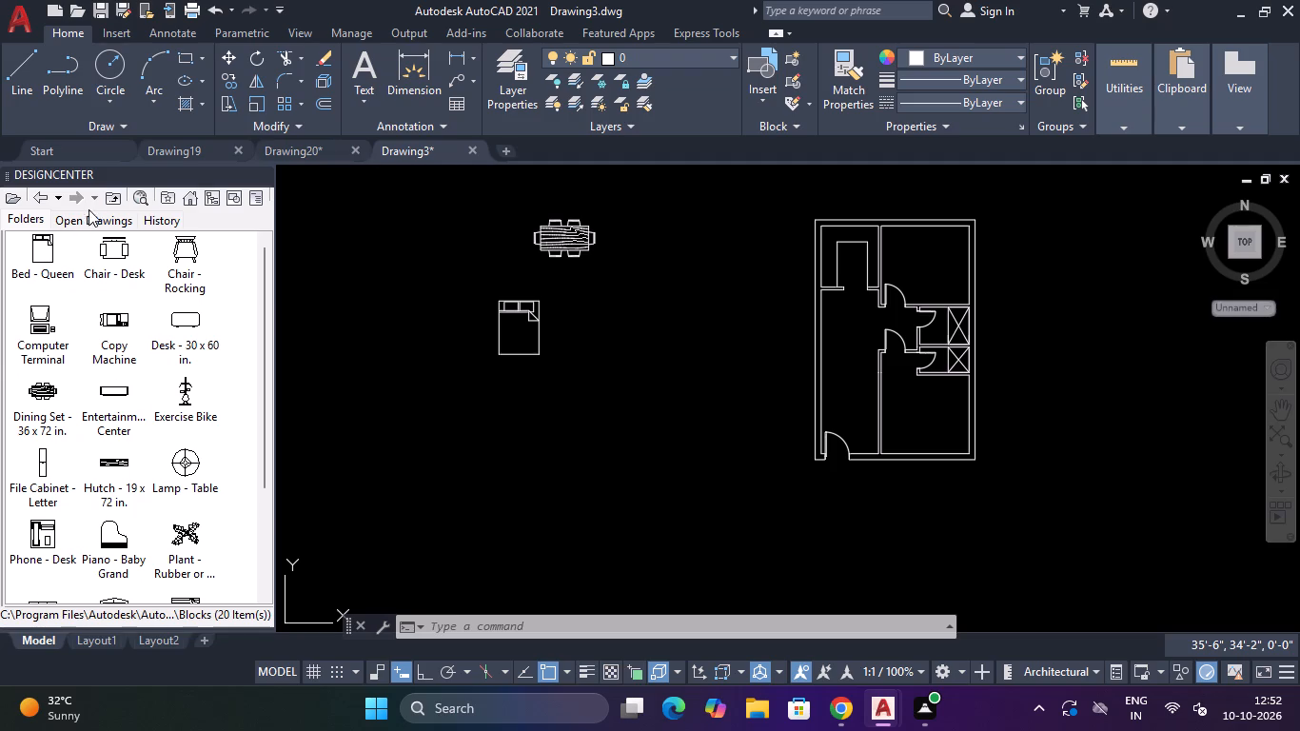
Insert the Toilet - top block from the House Designer drawing's blocks into the empty area left of the dining set.
double_click(116, 199)
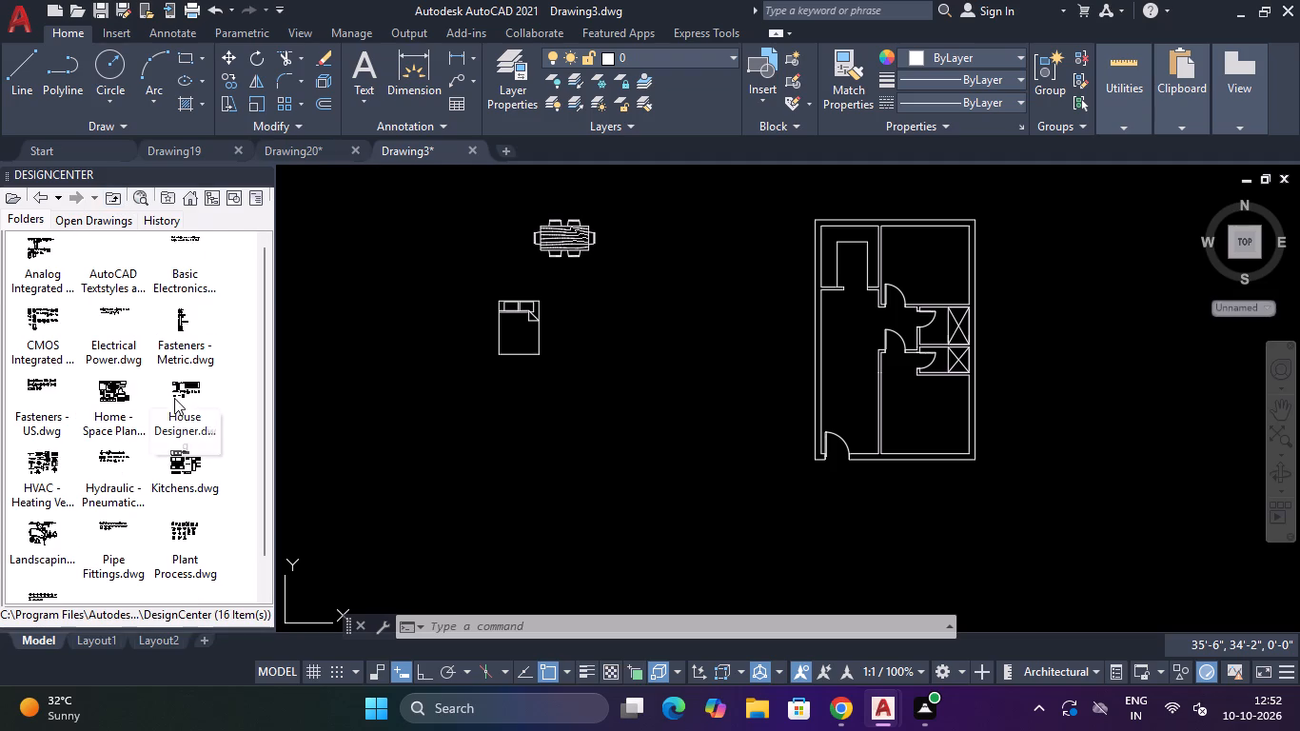
double_click(175, 398)
double_click(59, 257)
left_click_drag(51, 254, 57, 254)
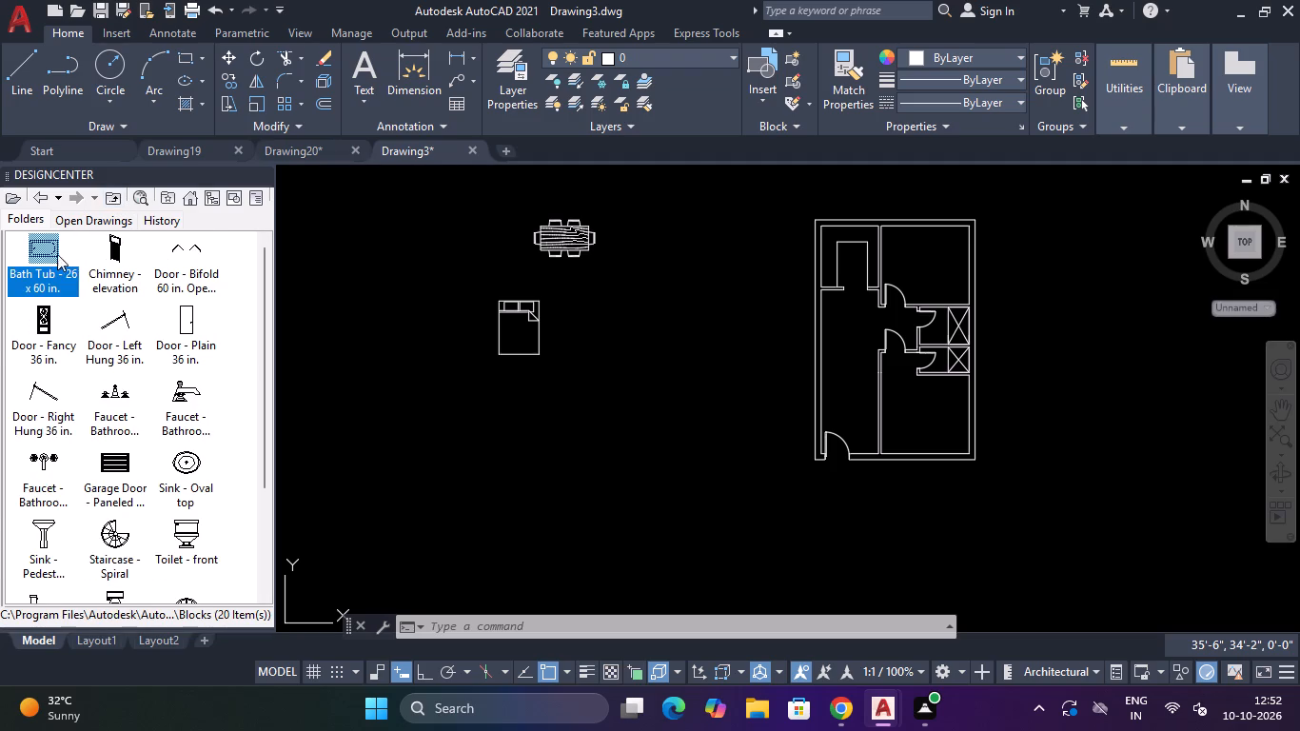
left_click_drag(57, 254, 41, 251)
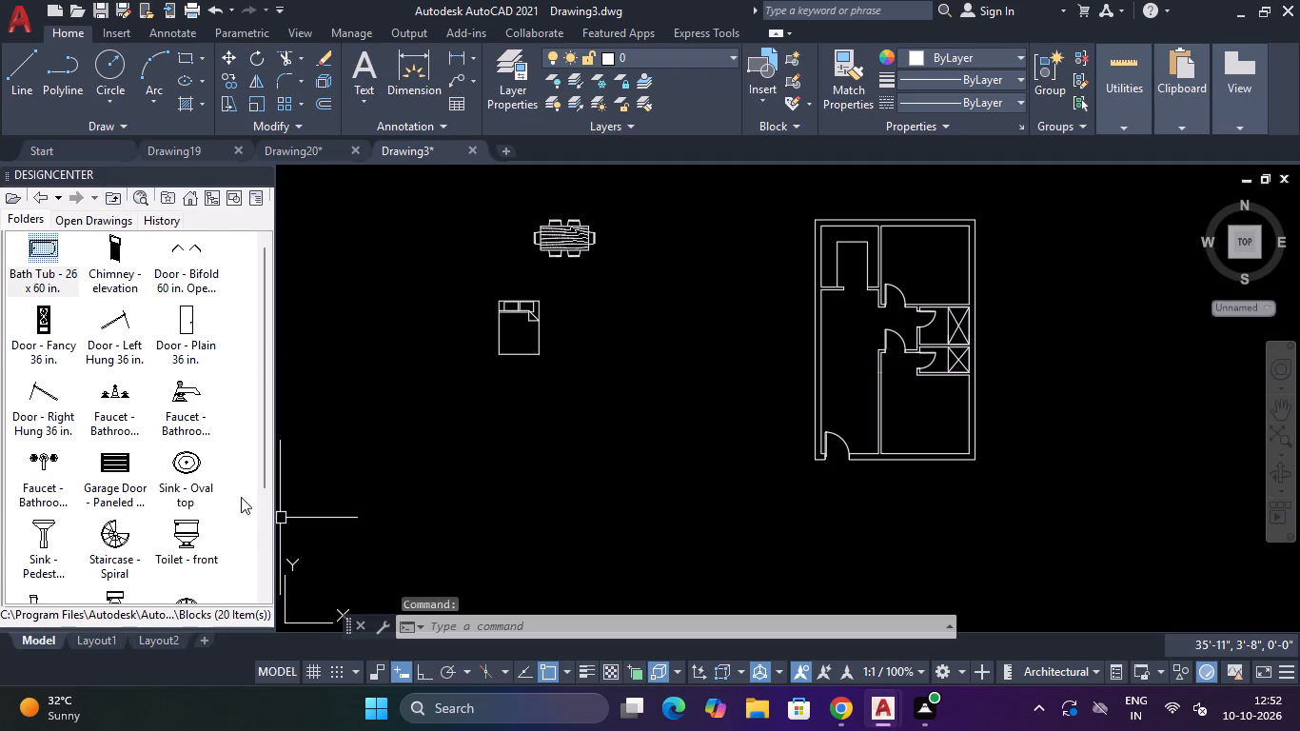
scroll(60, 423, "down", 3)
left_click_drag(108, 453, 410, 249)
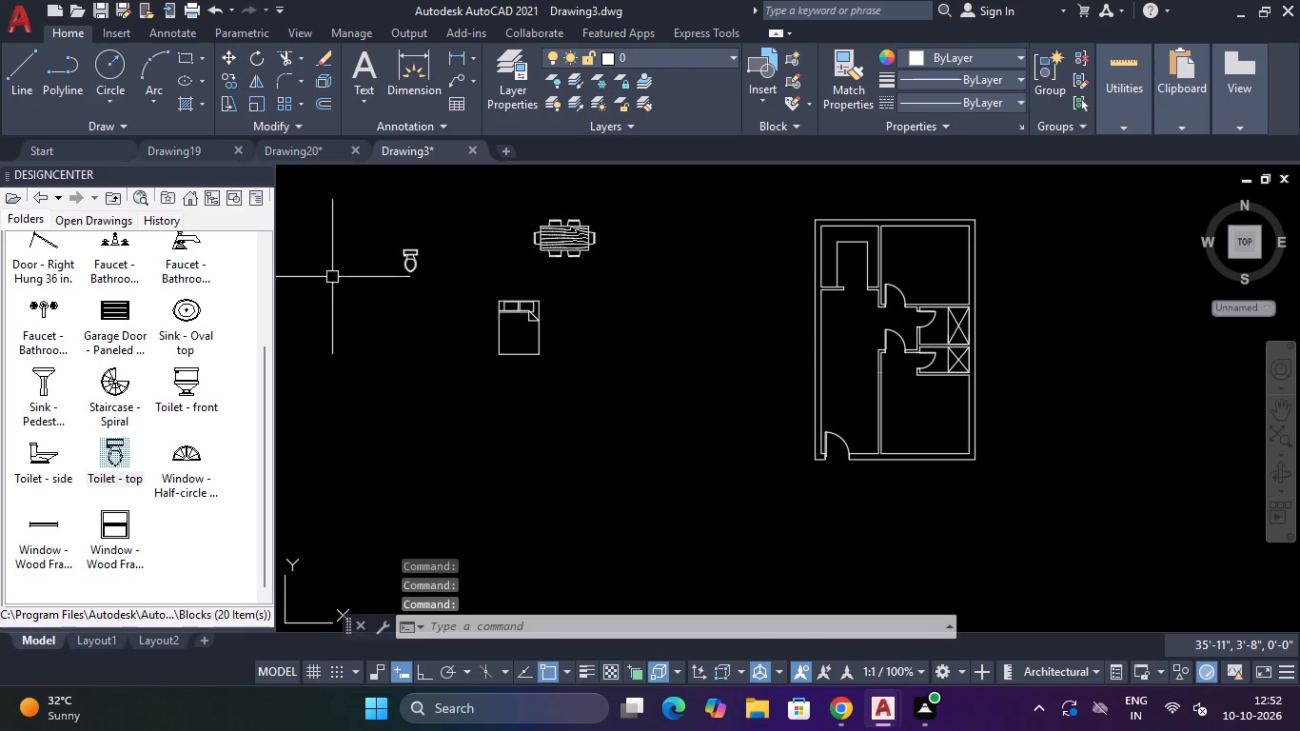
Insert the Sink - Oval top block and a bathroom faucet block beside it, between the toilet and the bed.
left_click_drag(183, 311, 445, 306)
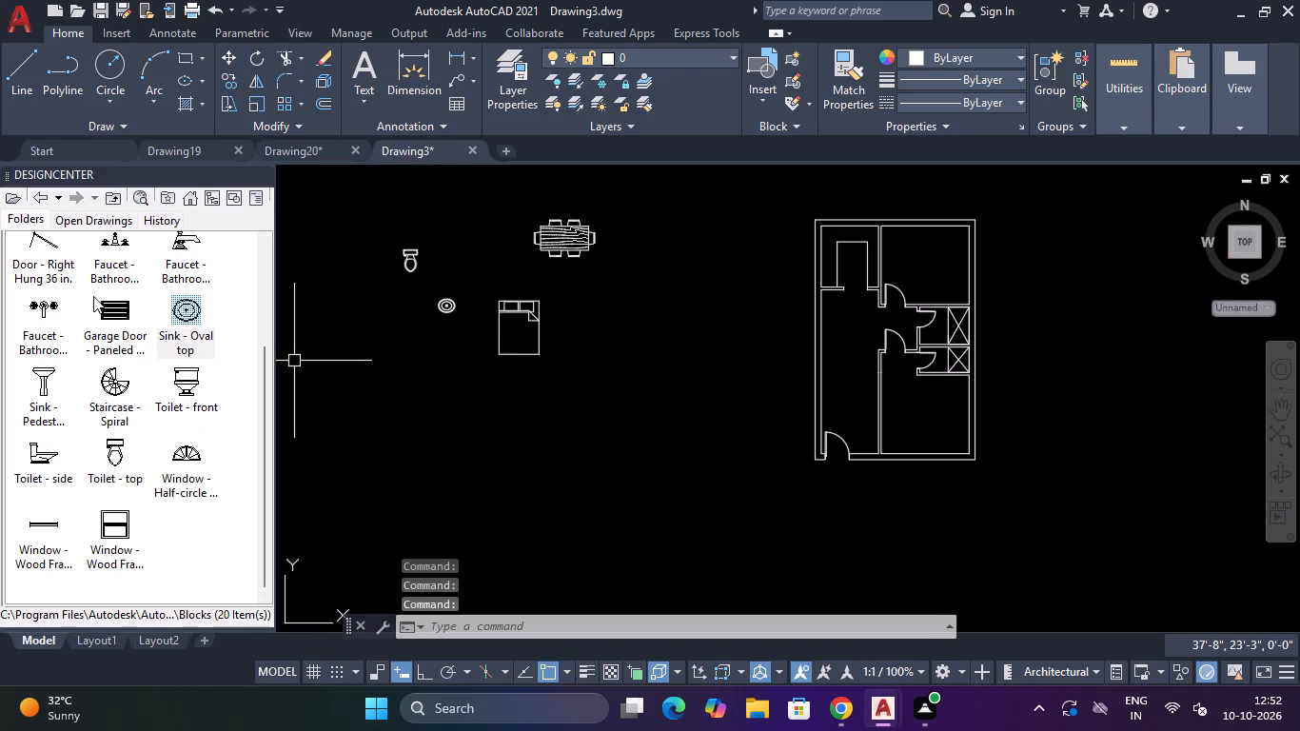
left_click_drag(43, 308, 420, 304)
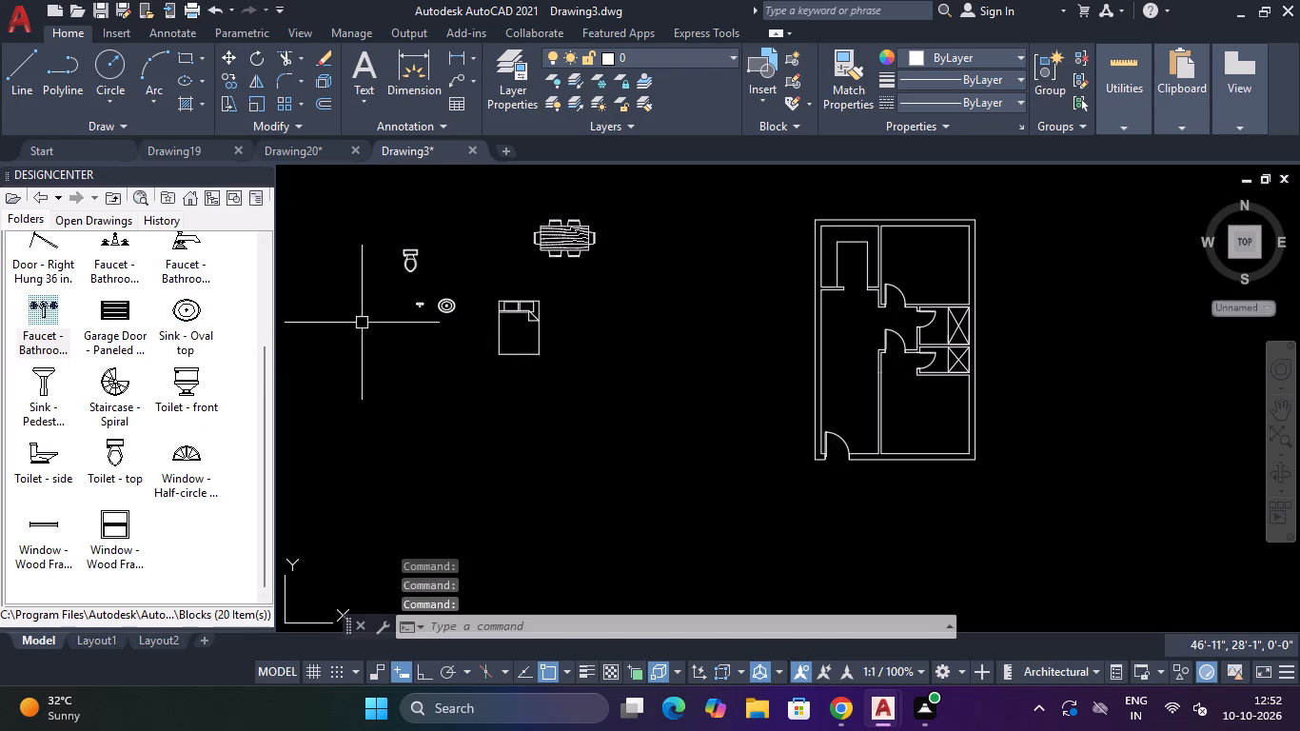
Insert the Range-Oven - 30 in top block from the Kitchens drawing's blocks into the empty area below the bathroom fixtures.
scroll(166, 380, "down", 2)
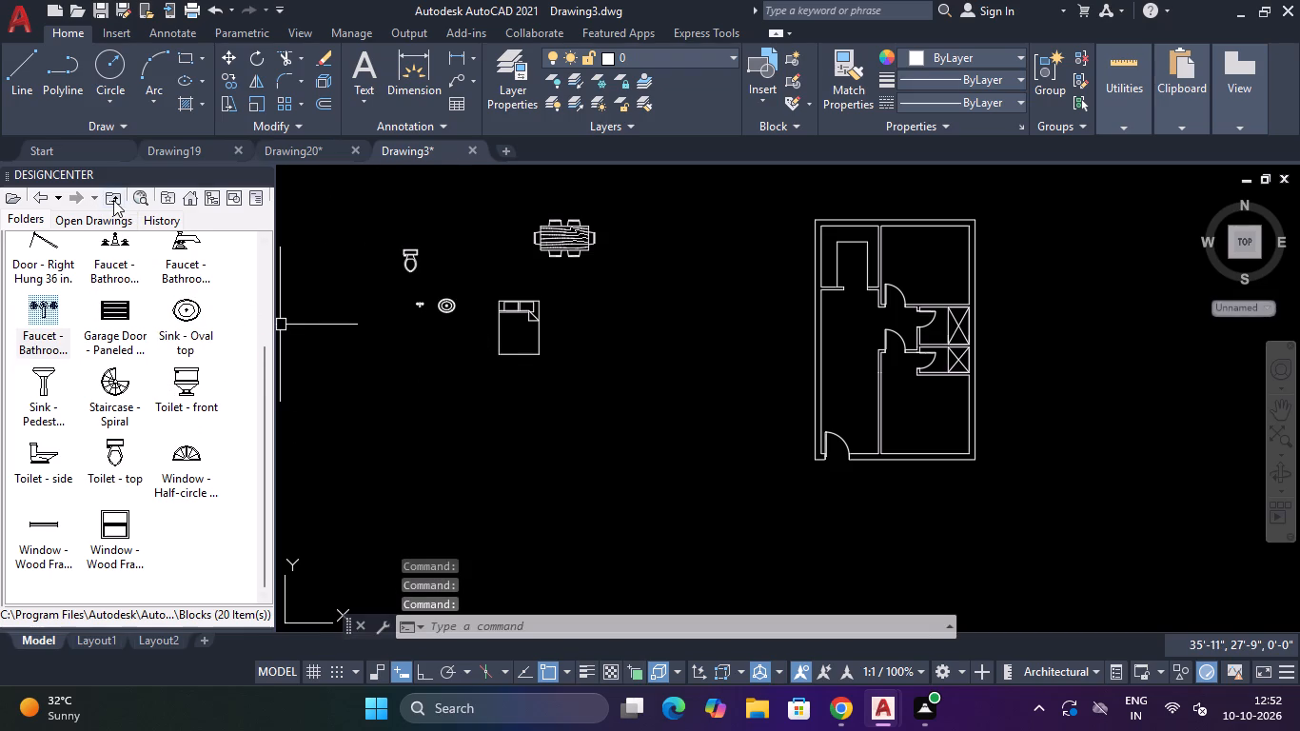
left_click(113, 200)
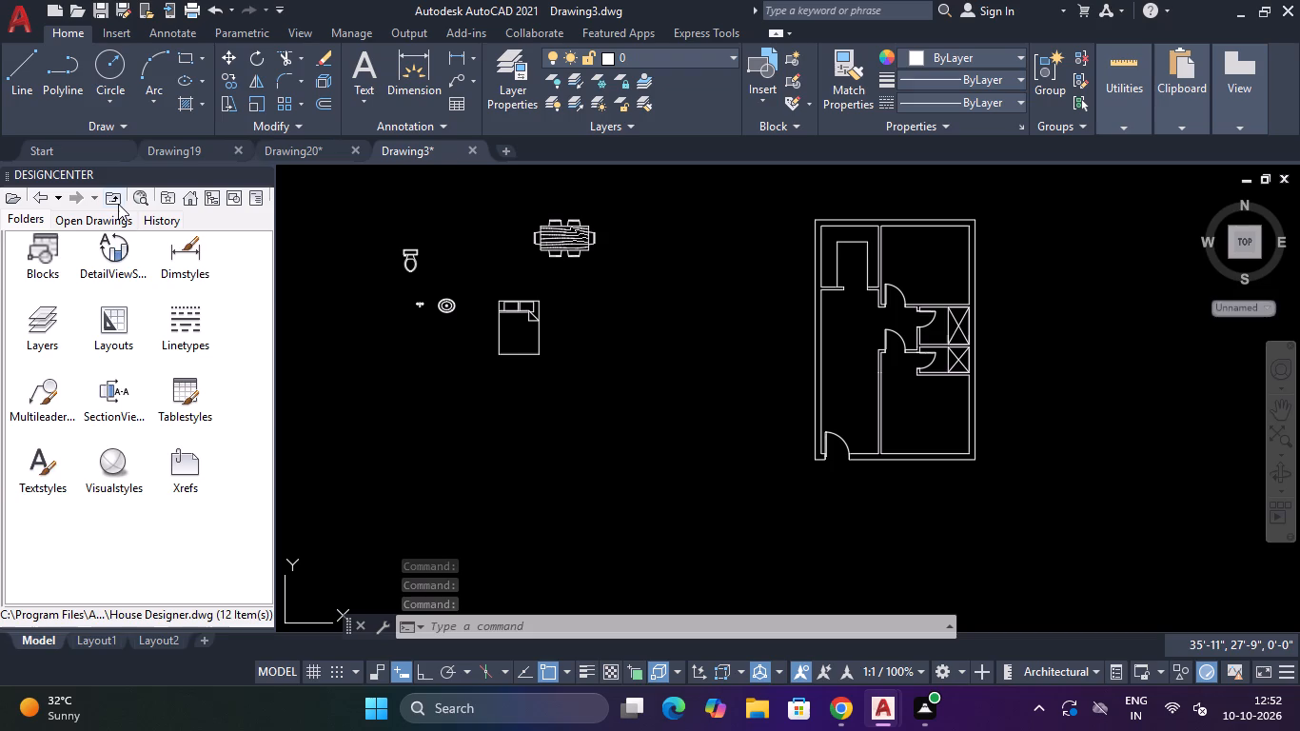
left_click(118, 204)
scroll(192, 411, "down", 5)
double_click(171, 422)
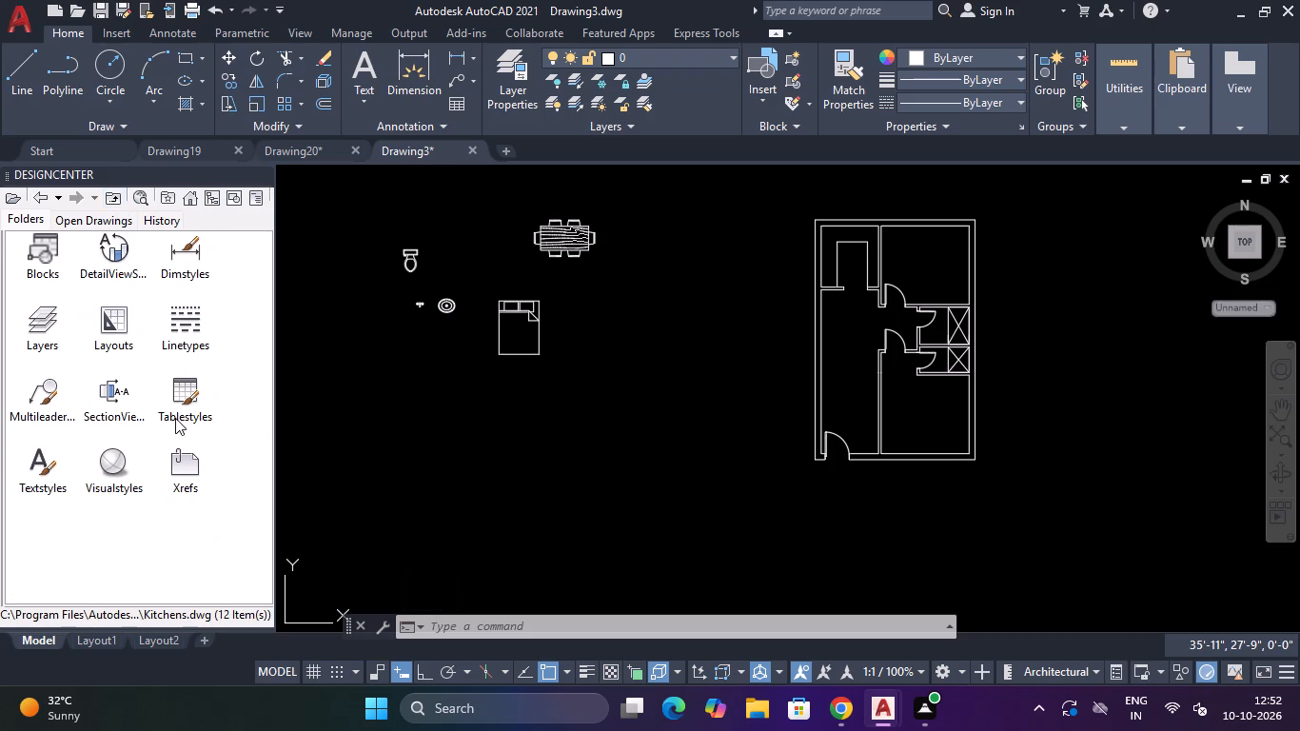
double_click(52, 253)
scroll(151, 377, "down", 3)
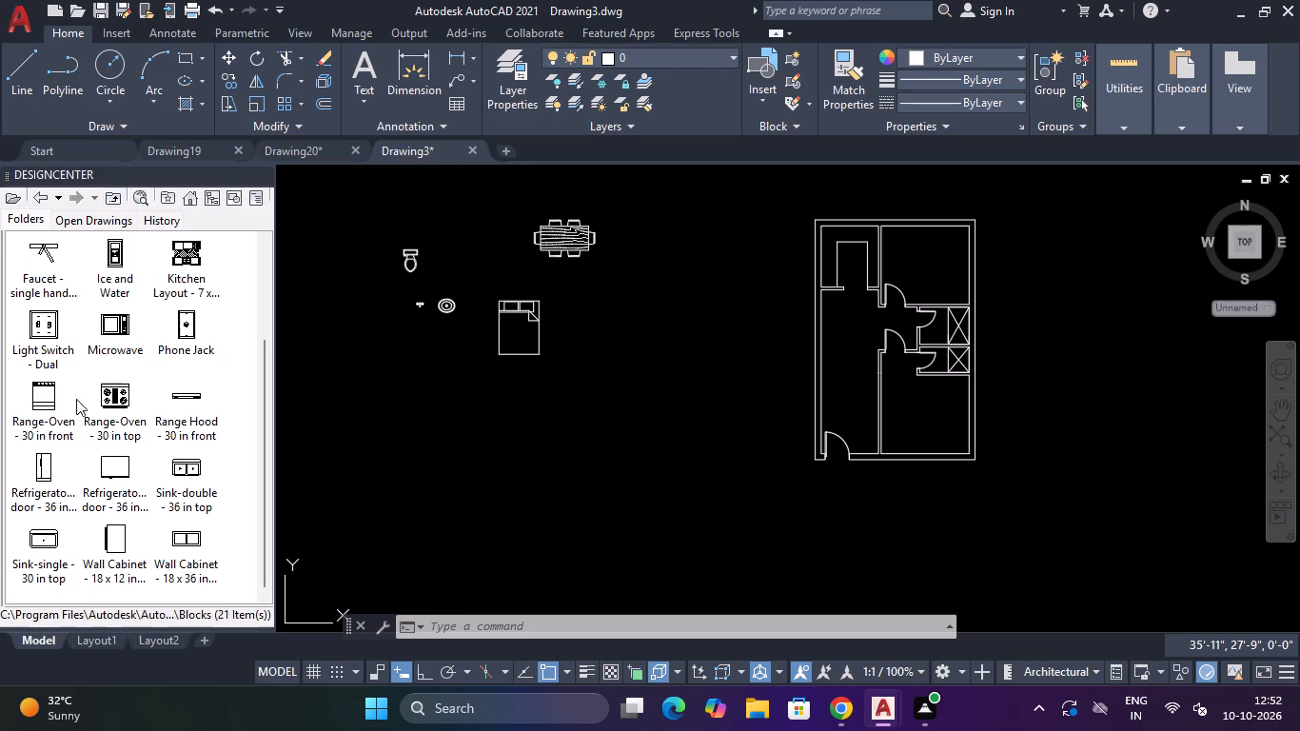
left_click_drag(121, 395, 381, 365)
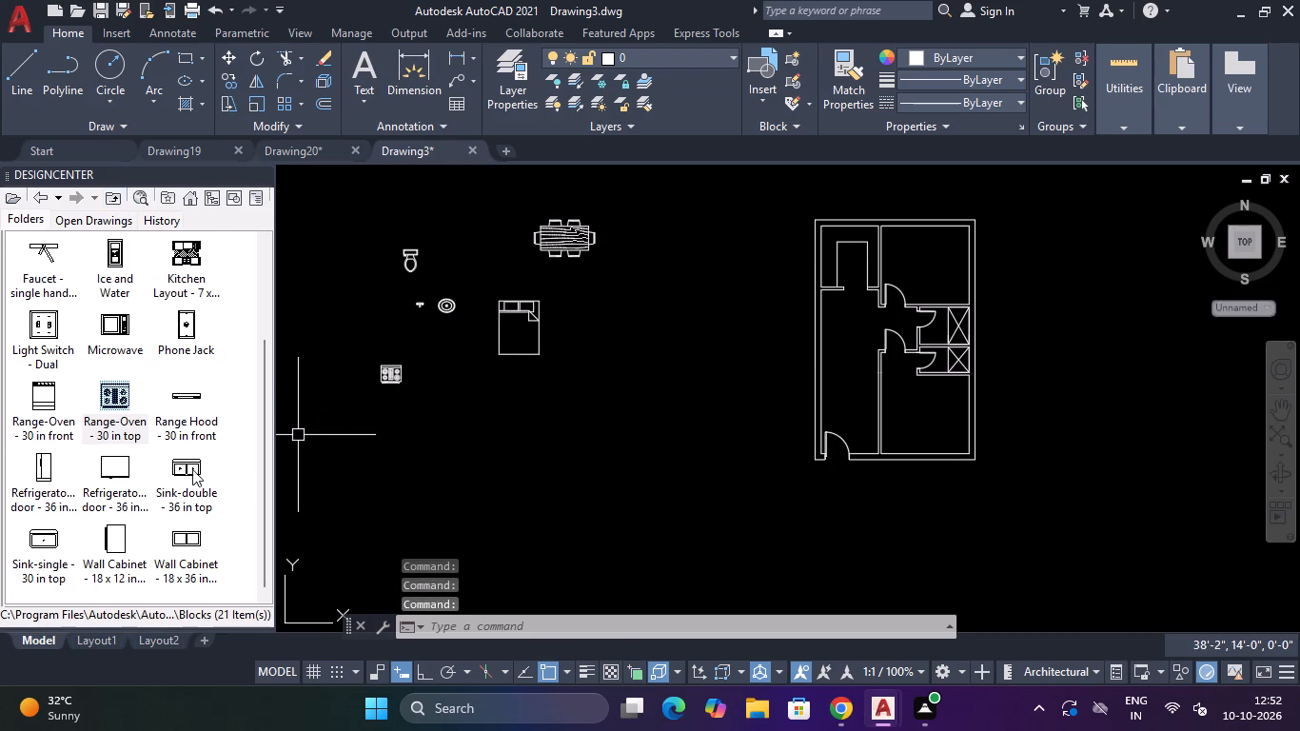
Insert the Sink-double - 36 in top block and a 36 in refrigerator block on either side of the range-oven, and close DesignCenter.
left_click_drag(192, 469, 440, 386)
scroll(156, 457, "down", 2)
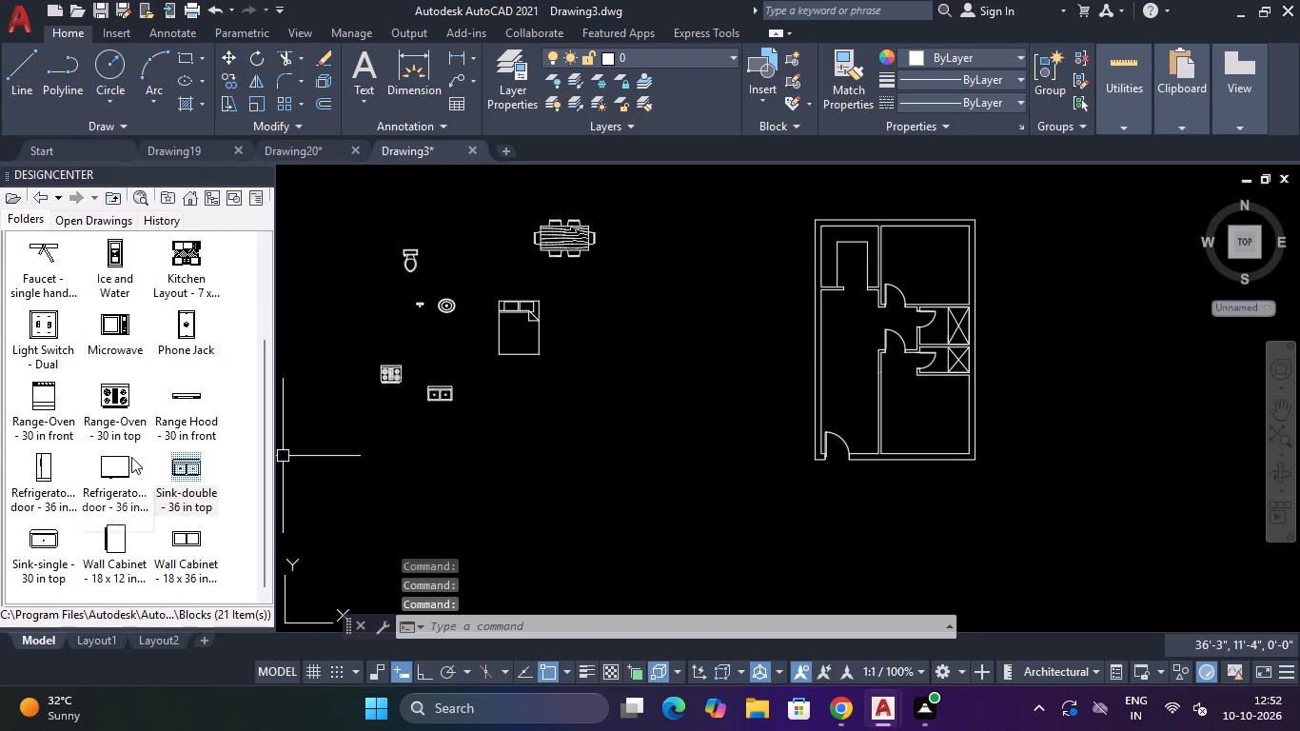
left_click_drag(114, 466, 346, 371)
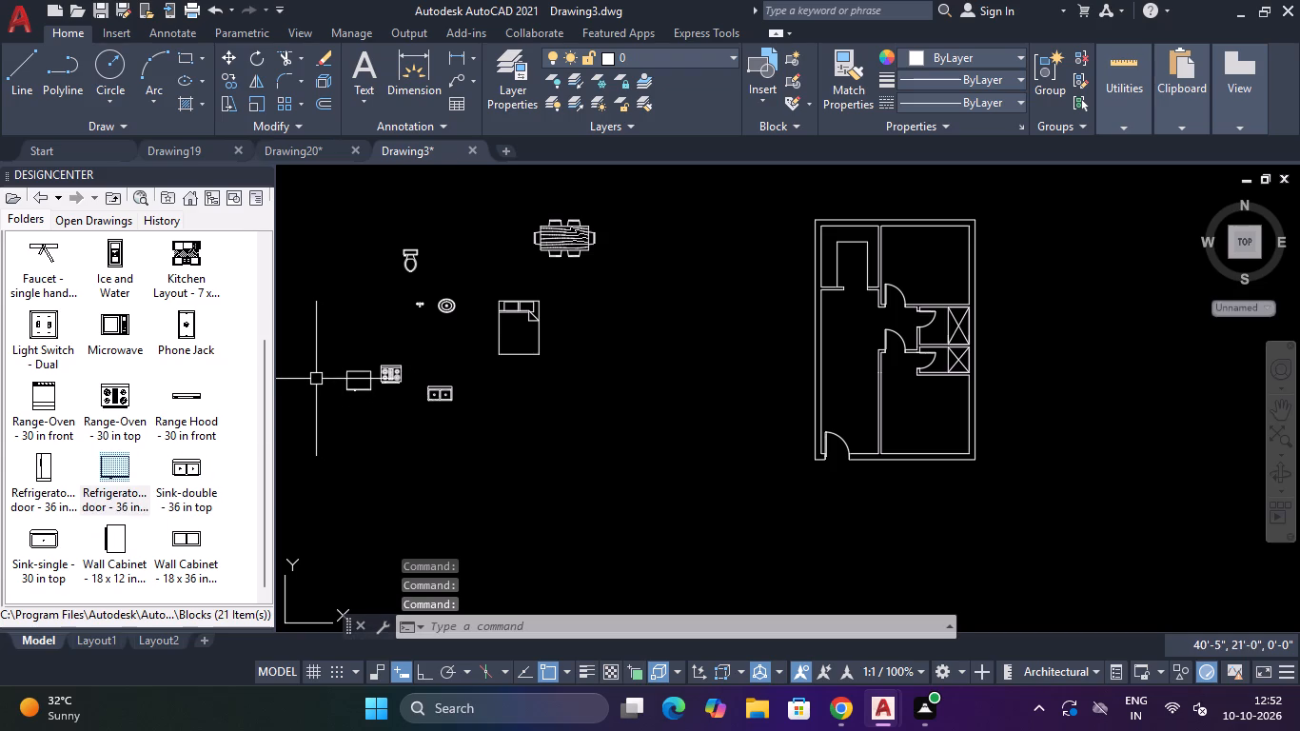
left_click(265, 173)
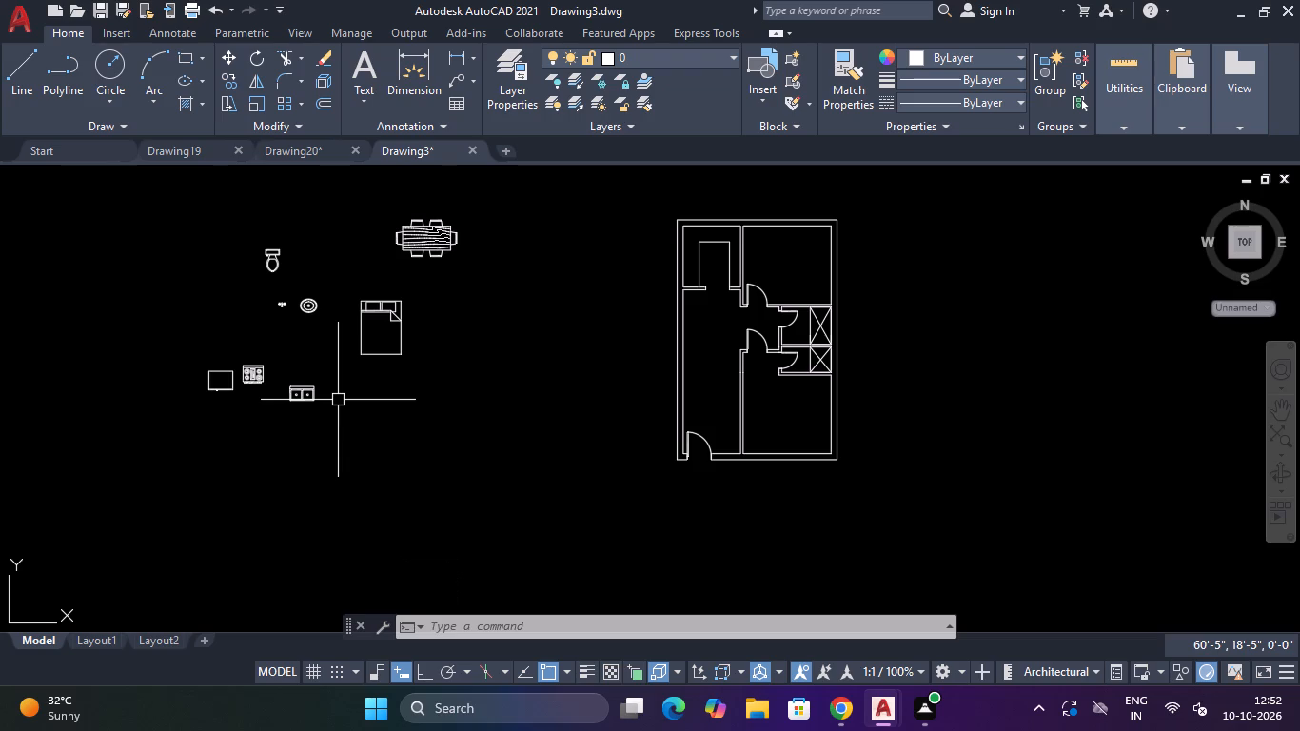
Move the double sink onto the kitchen counter along the upper wall of the floor plan's upper-left room.
scroll(332, 386, "up", 2)
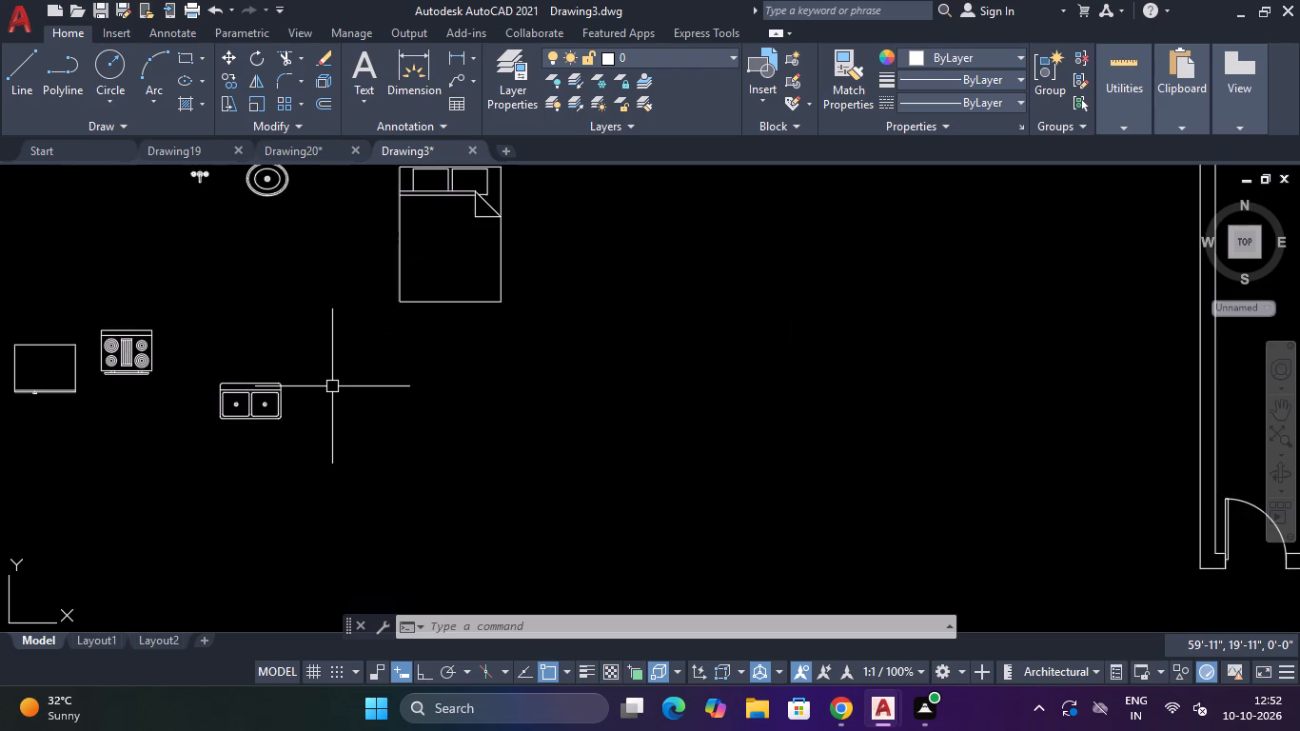
scroll(332, 386, "down", 4)
scroll(324, 391, "up", 2)
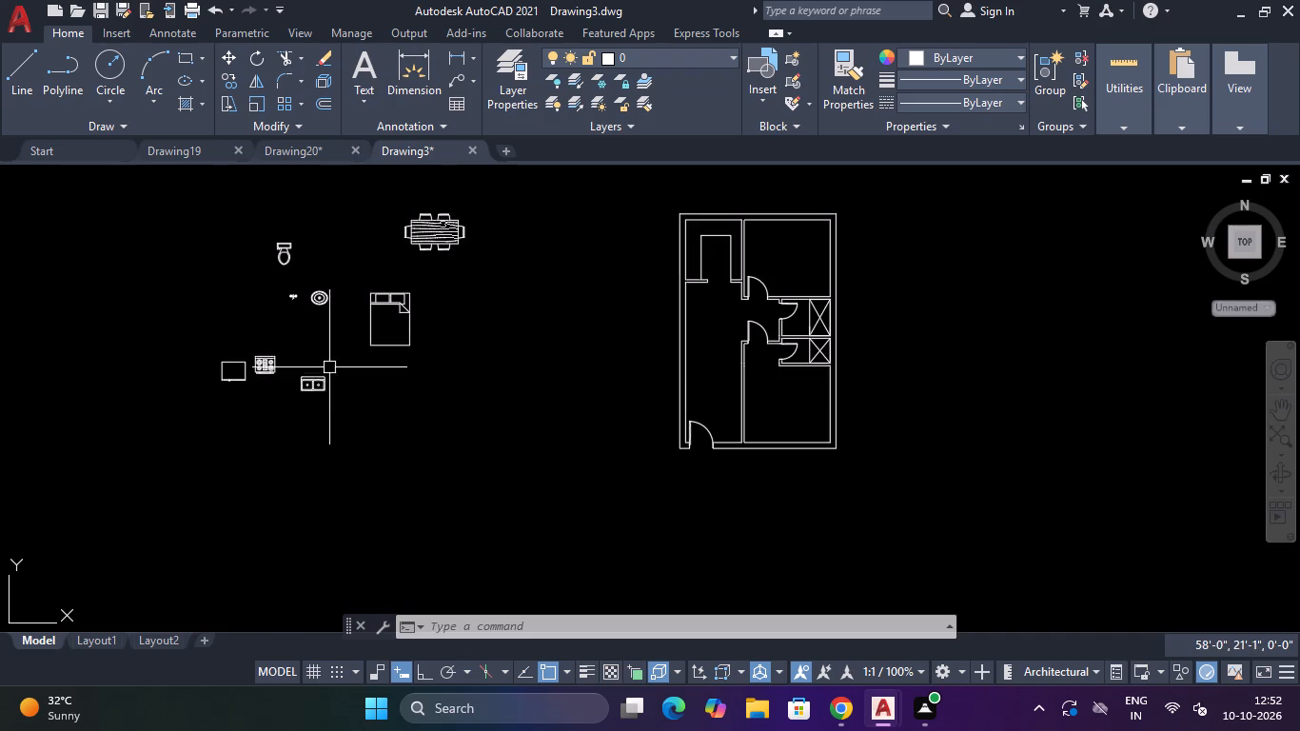
scroll(329, 367, "up", 2)
left_click(331, 367)
left_click(236, 446)
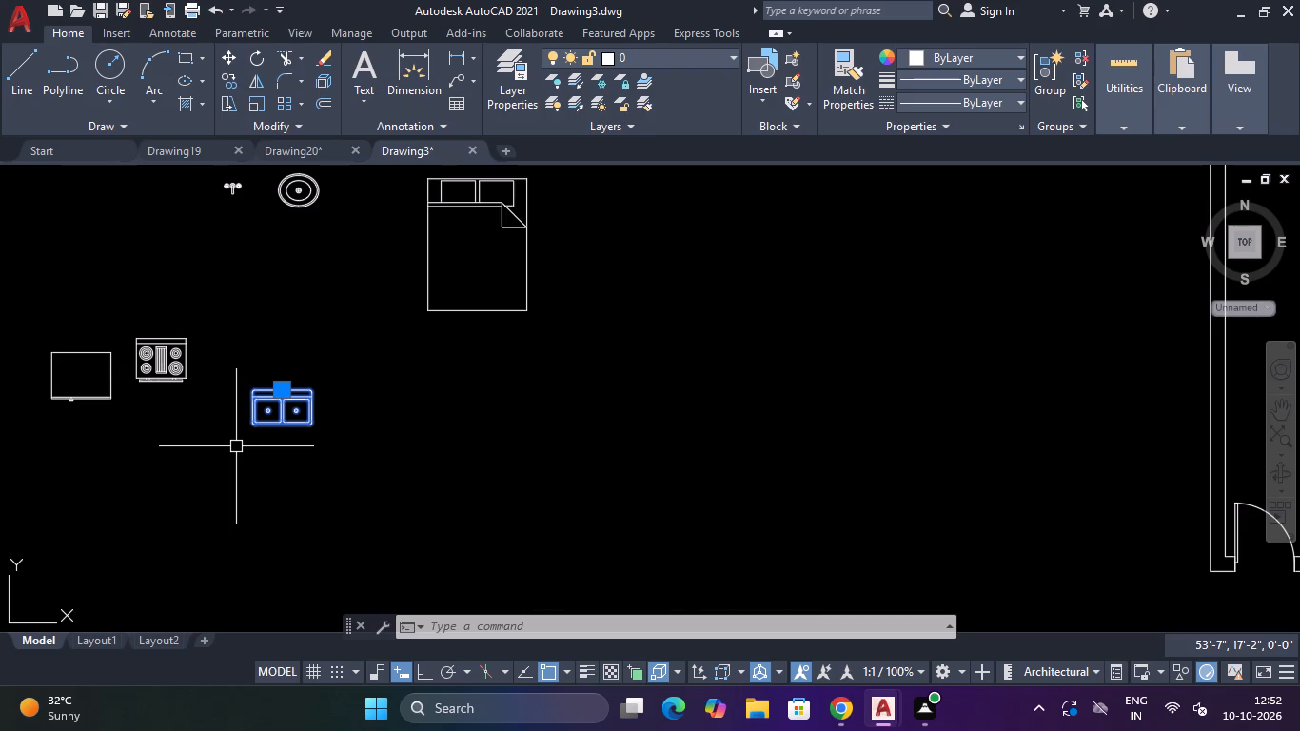
type("M")
key("space")
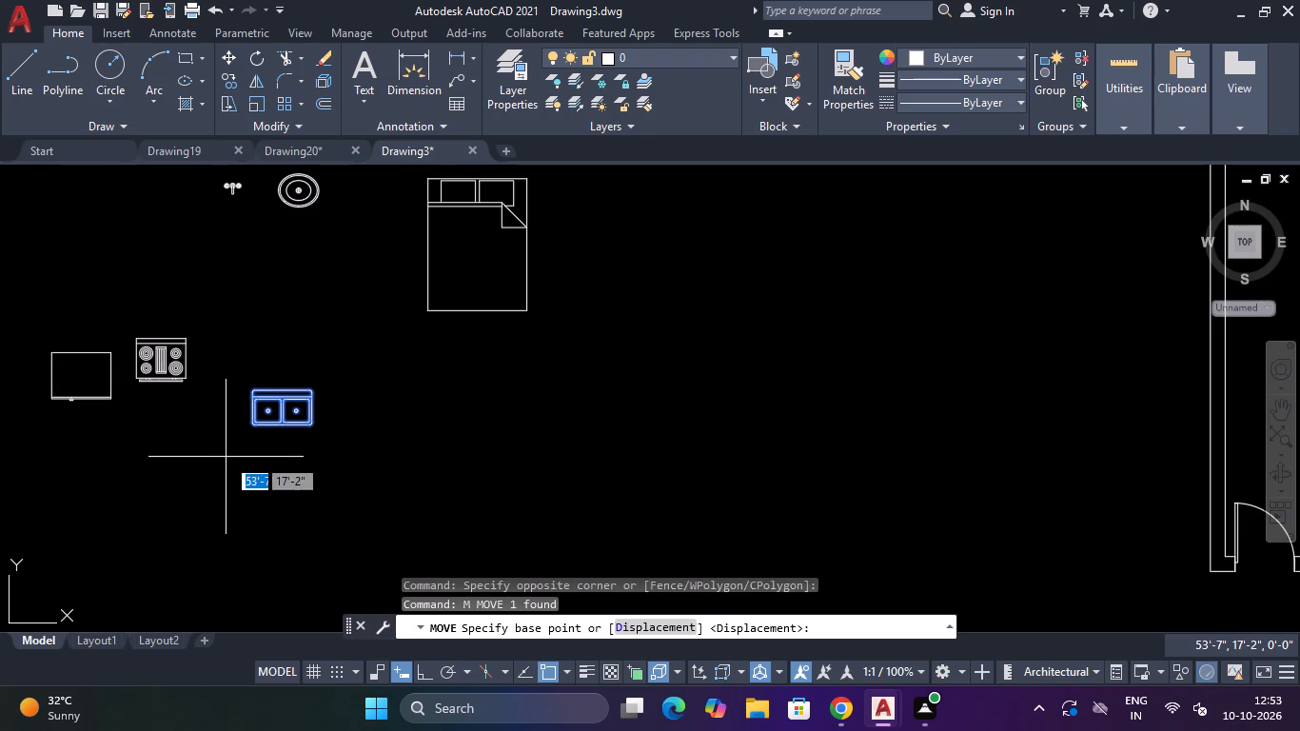
left_click(279, 410)
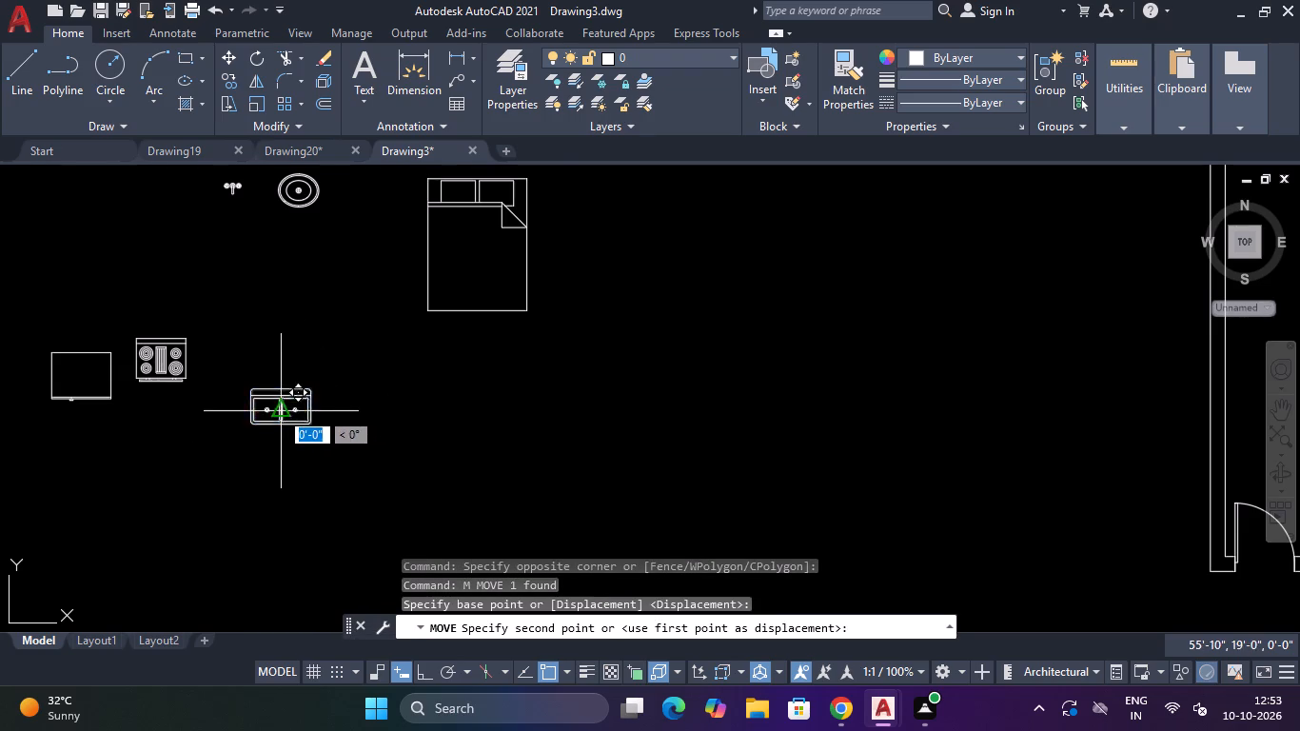
scroll(395, 365, "down", 5)
scroll(491, 353, "up", 6)
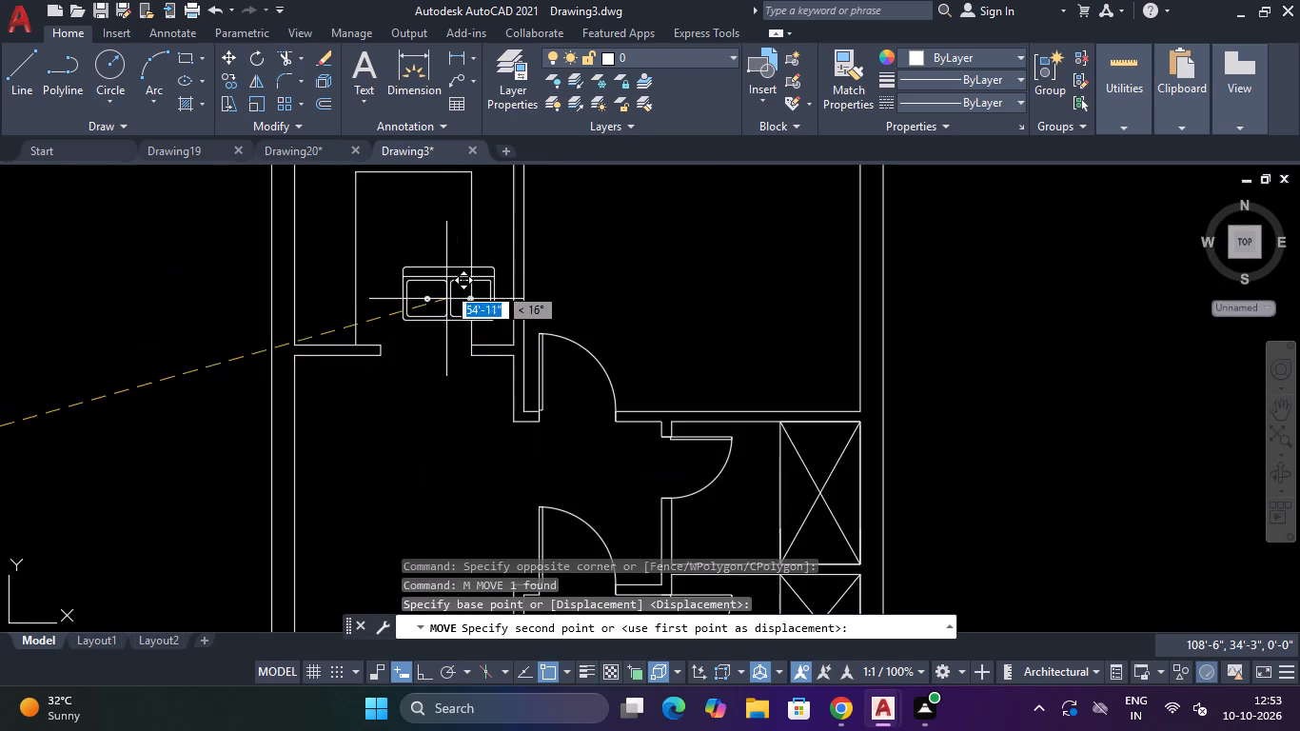
scroll(439, 251, "down", 2)
scroll(437, 235, "up", 2)
scroll(432, 203, "down", 3)
scroll(427, 198, "up", 2)
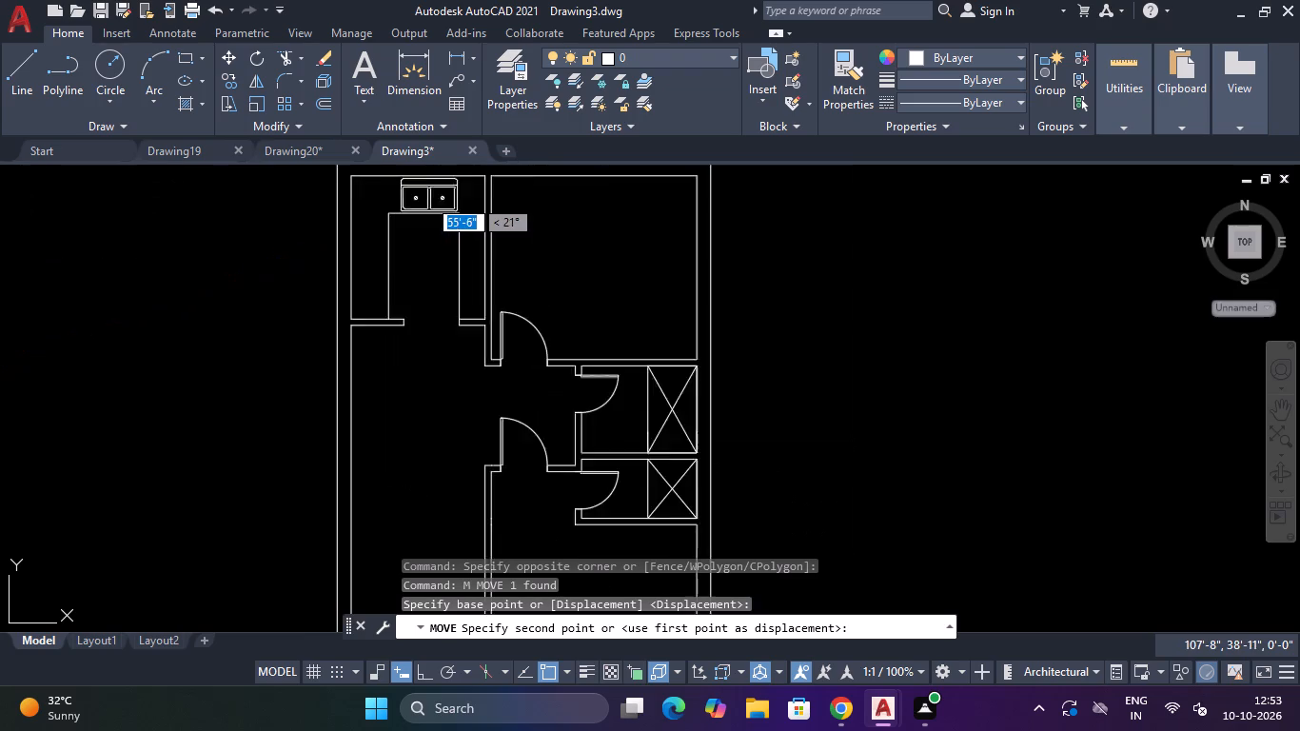
scroll(427, 198, "up", 1)
scroll(422, 194, "down", 1)
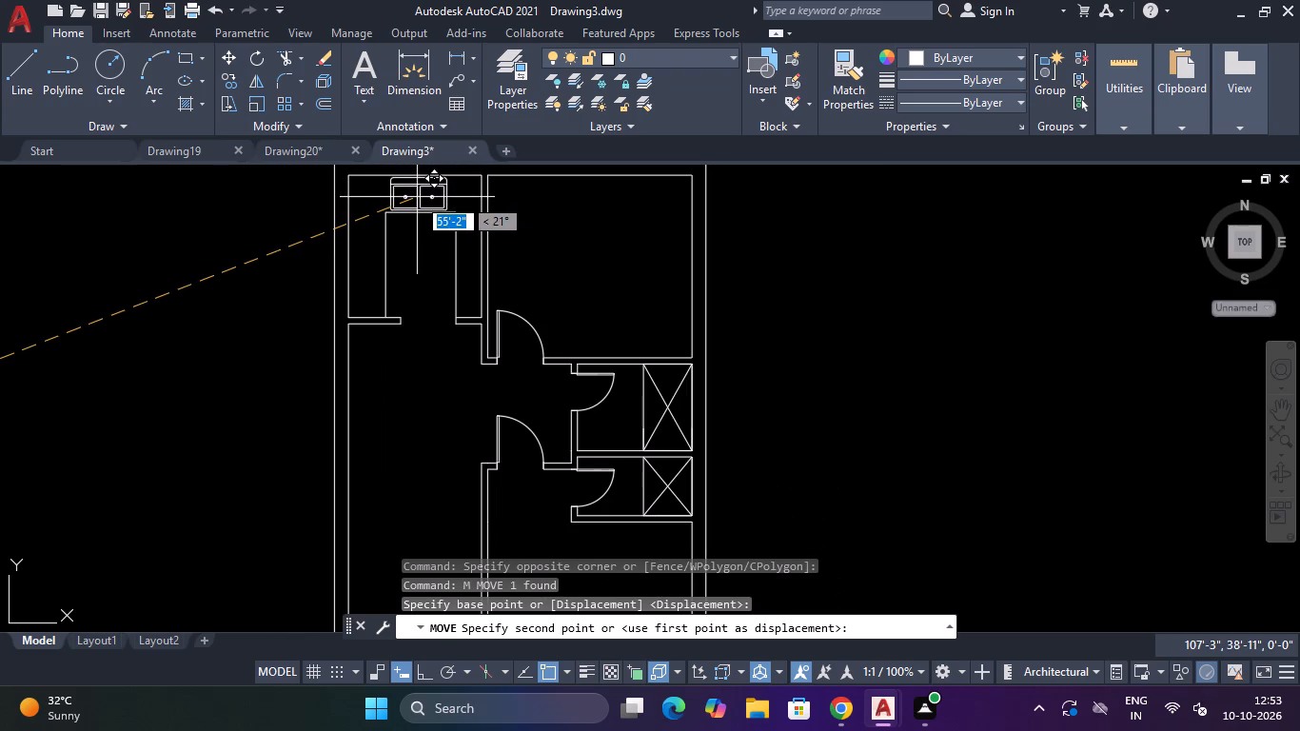
left_click(419, 197)
Rotate the range-oven 90° counterclockwise about its upper-right corner.
scroll(431, 264, "down", 3)
scroll(220, 299, "up", 1)
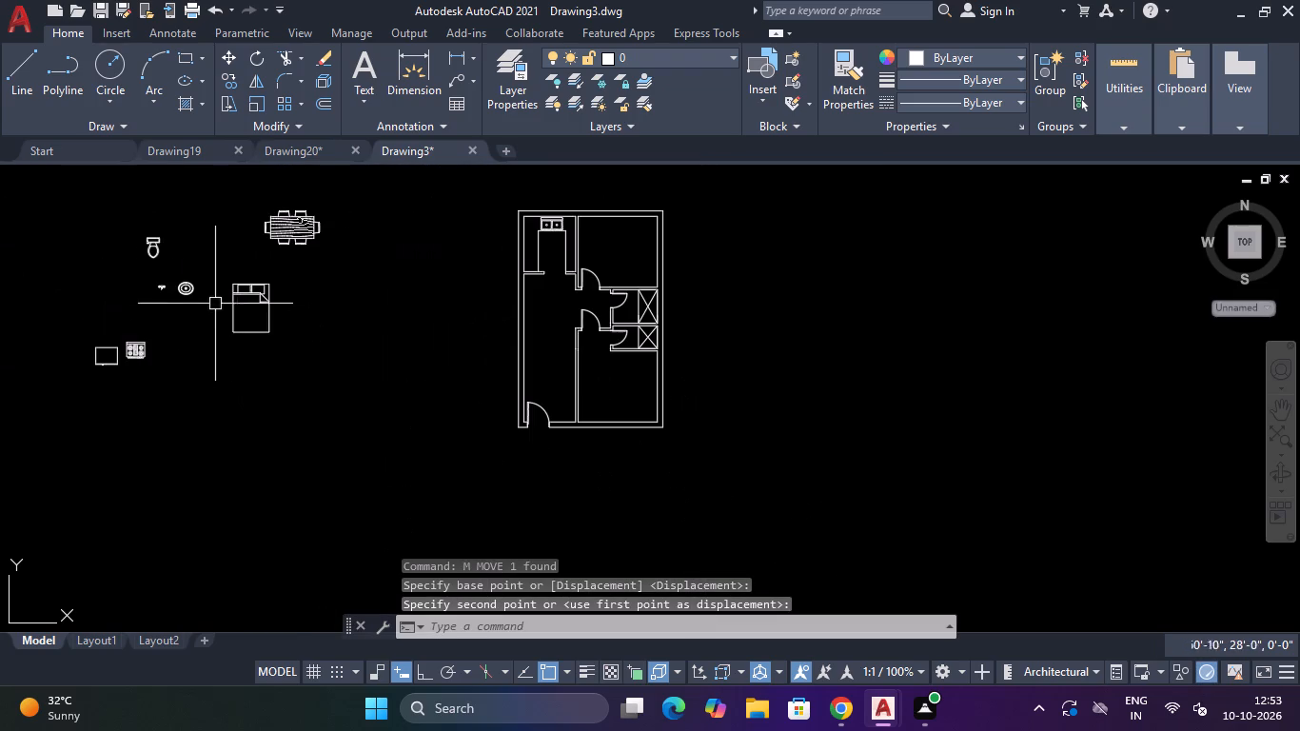
left_click(177, 332)
left_click(125, 392)
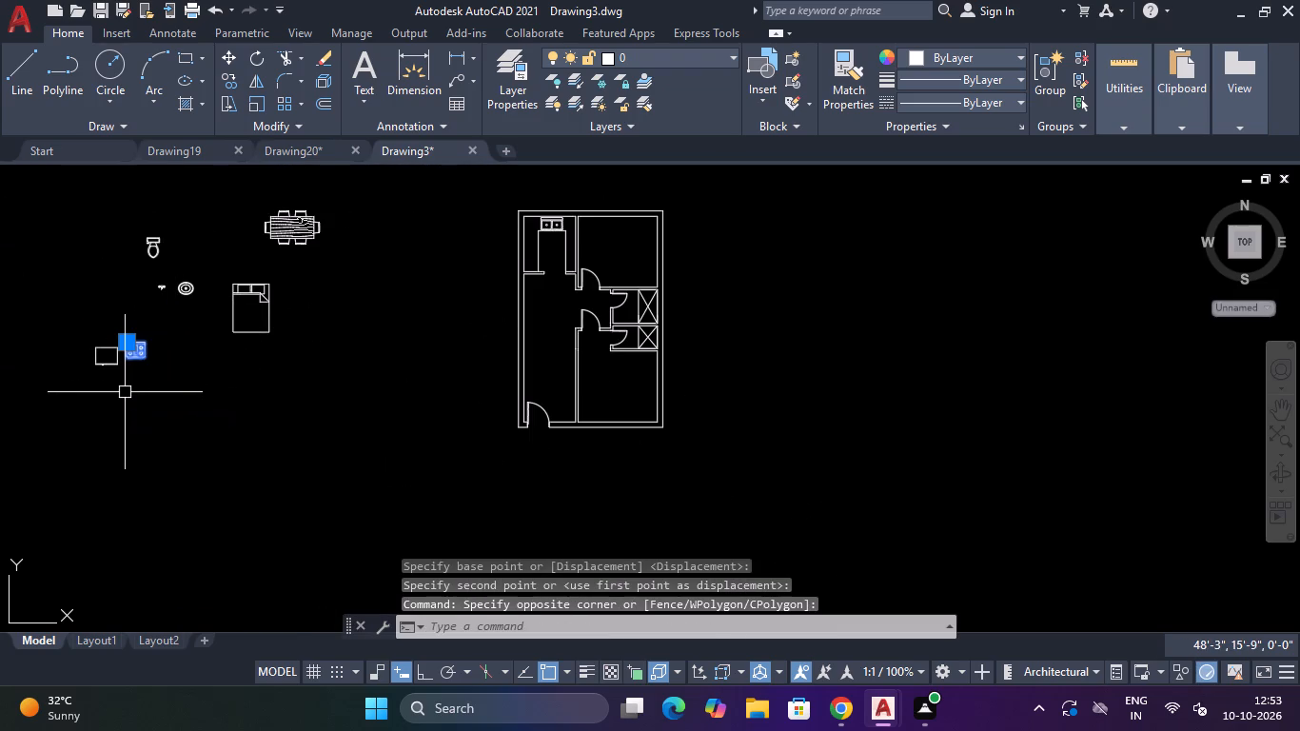
scroll(133, 381, "up", 3)
type("RO")
key("Return")
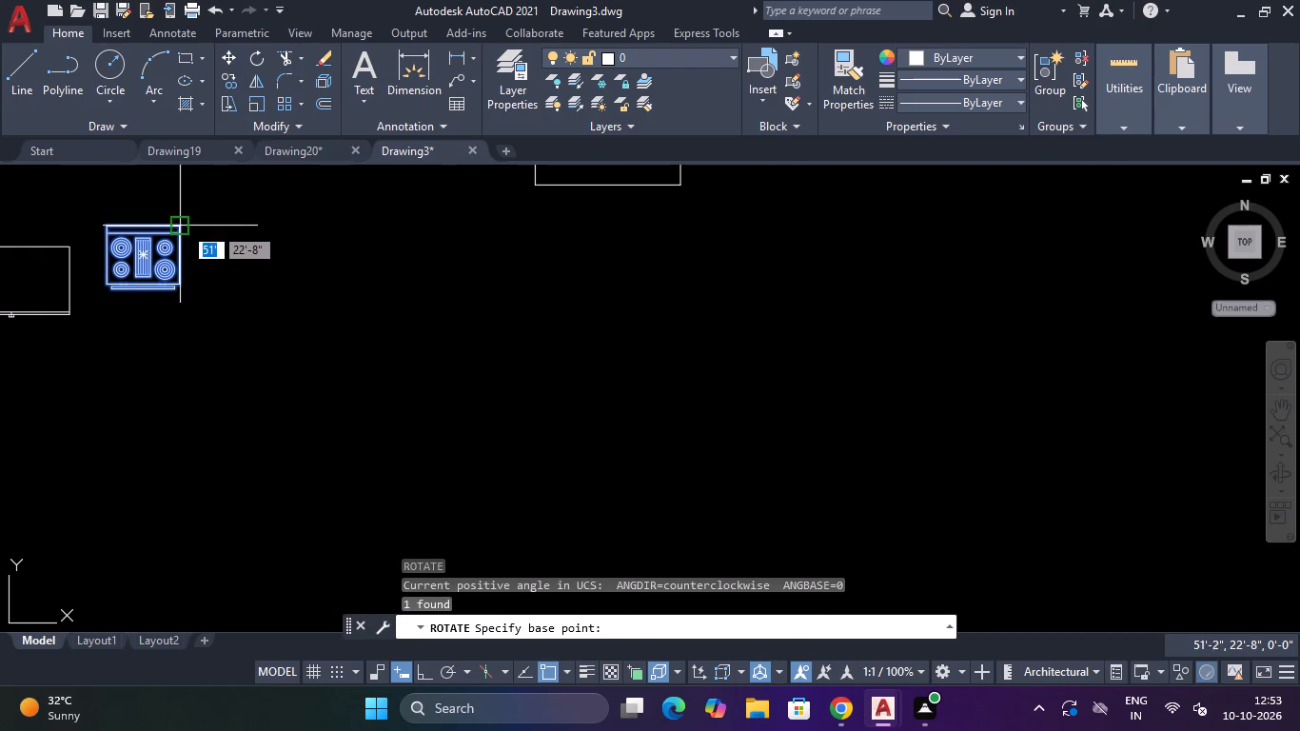
left_click(182, 226)
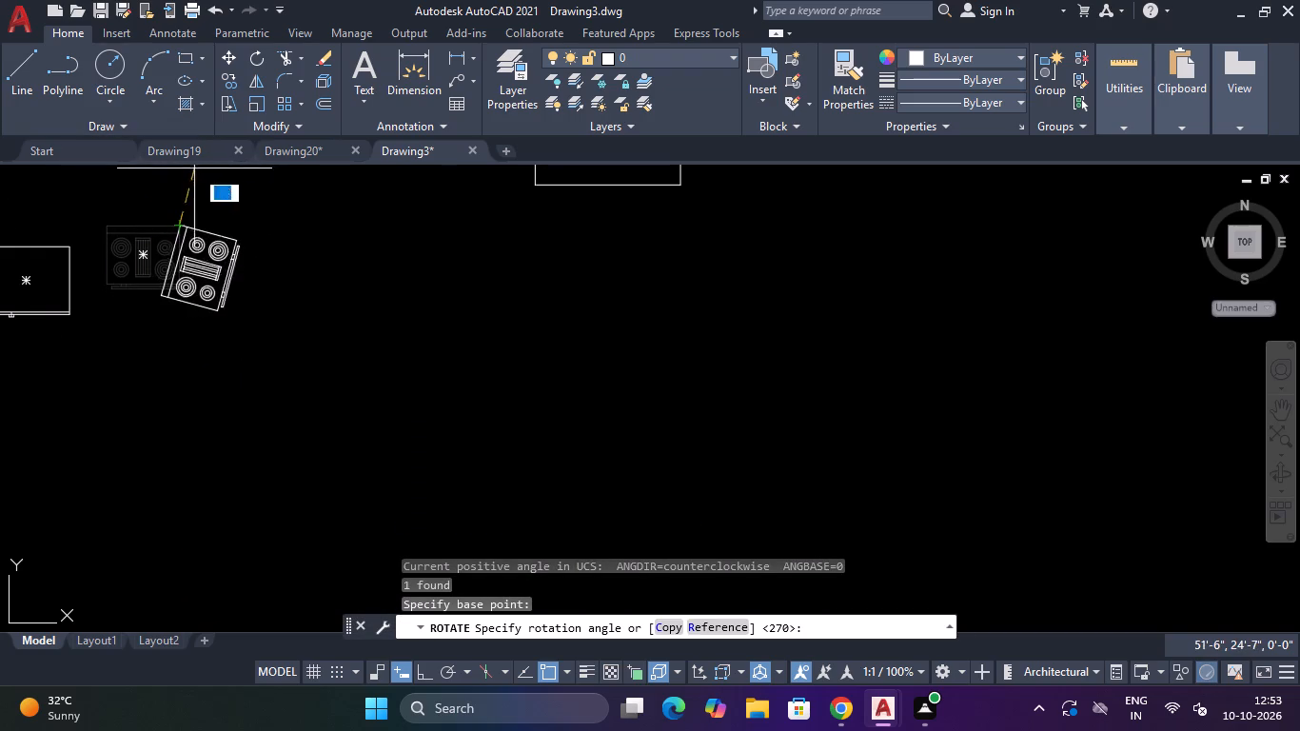
left_click(181, 180)
key("Escape")
Move the rotated range-oven onto the kitchen's side counter, with its back edge against the outer wall's inner face.
left_click_drag(245, 194, 244, 204)
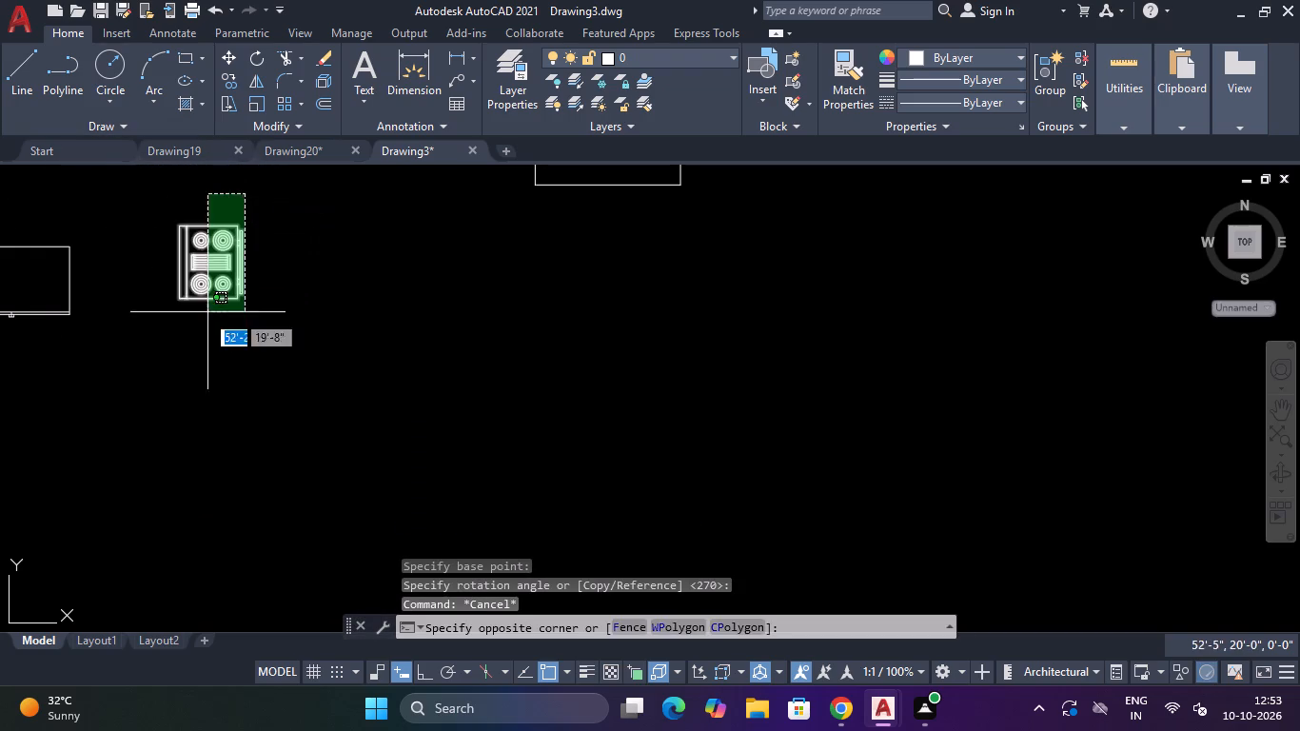
left_click(180, 329)
type("M")
key("space")
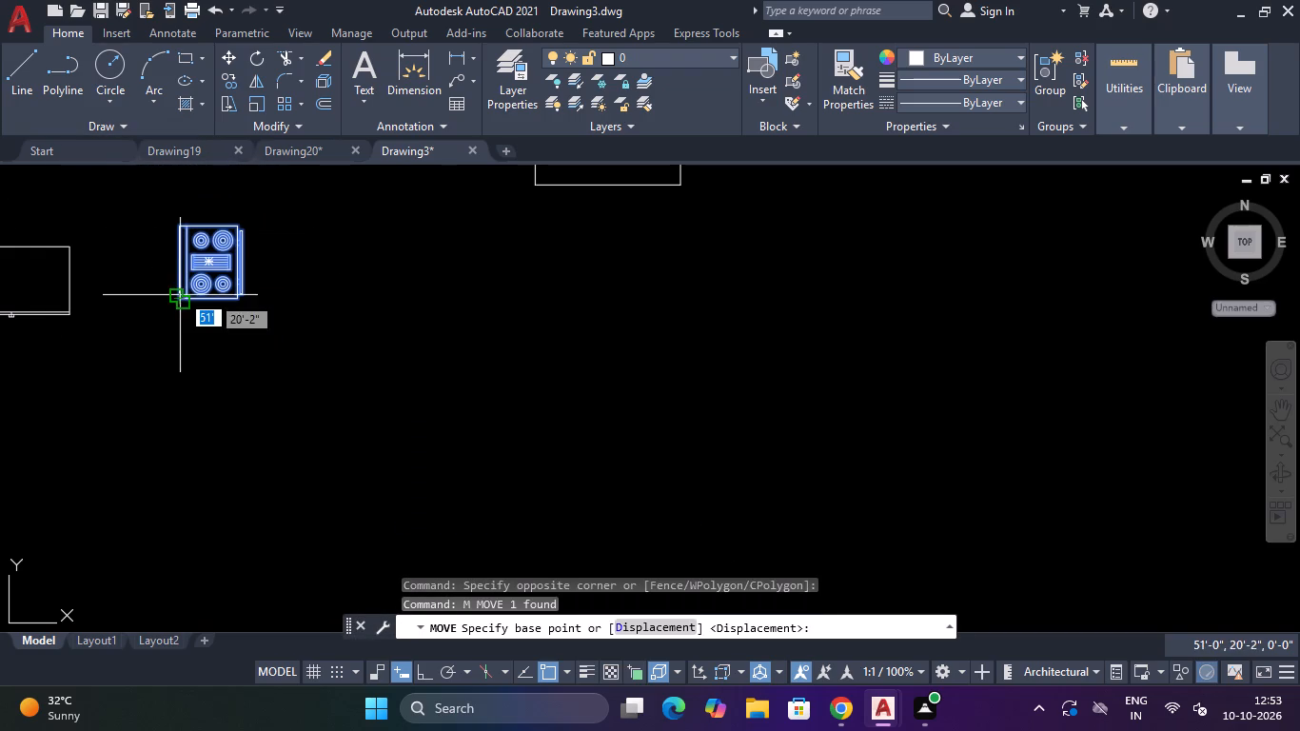
left_click(180, 262)
scroll(233, 268, "down", 5)
scroll(362, 222, "up", 3)
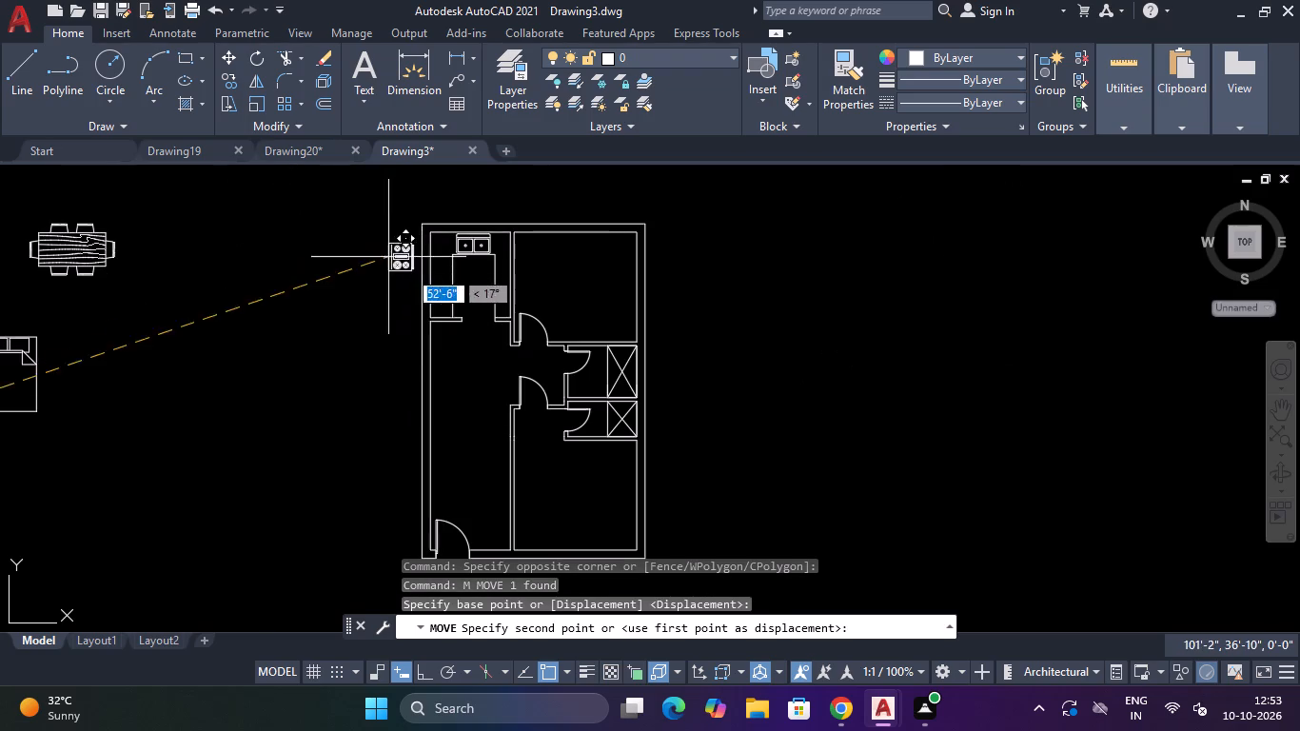
scroll(423, 275, "up", 3)
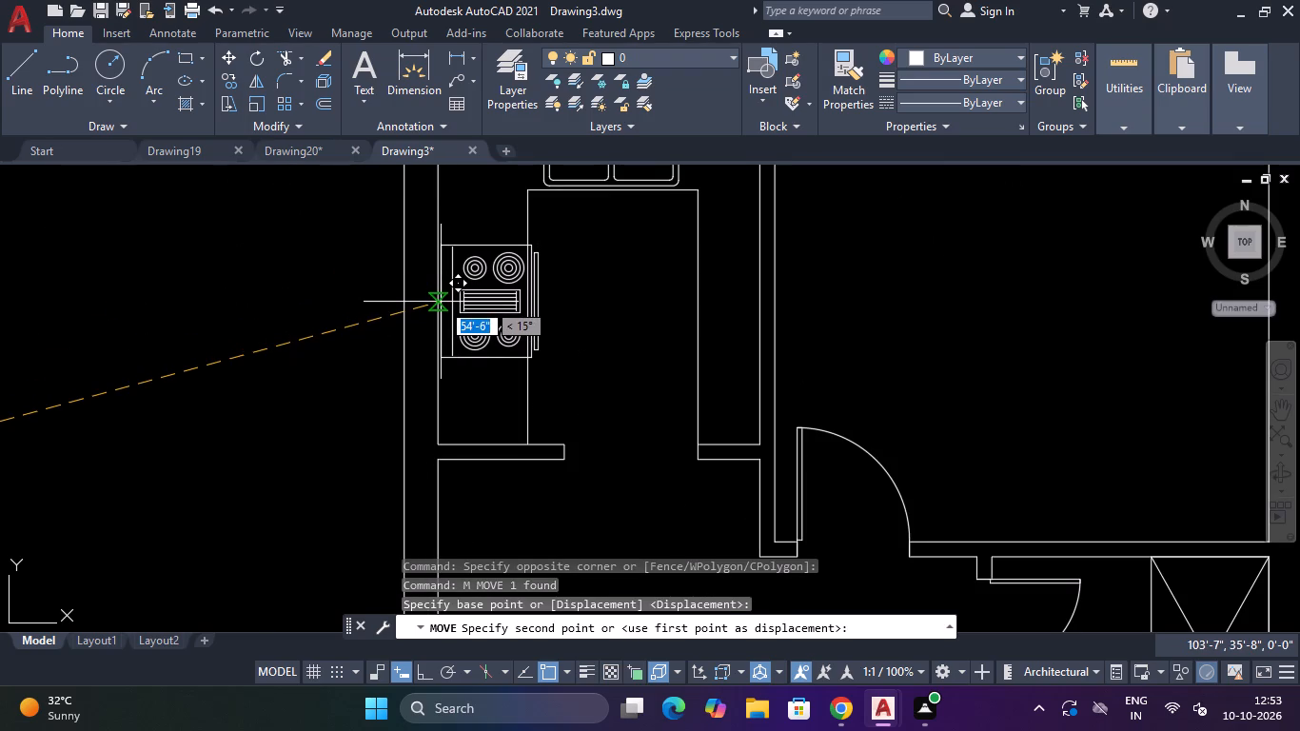
left_click(441, 302)
scroll(464, 300, "down", 3)
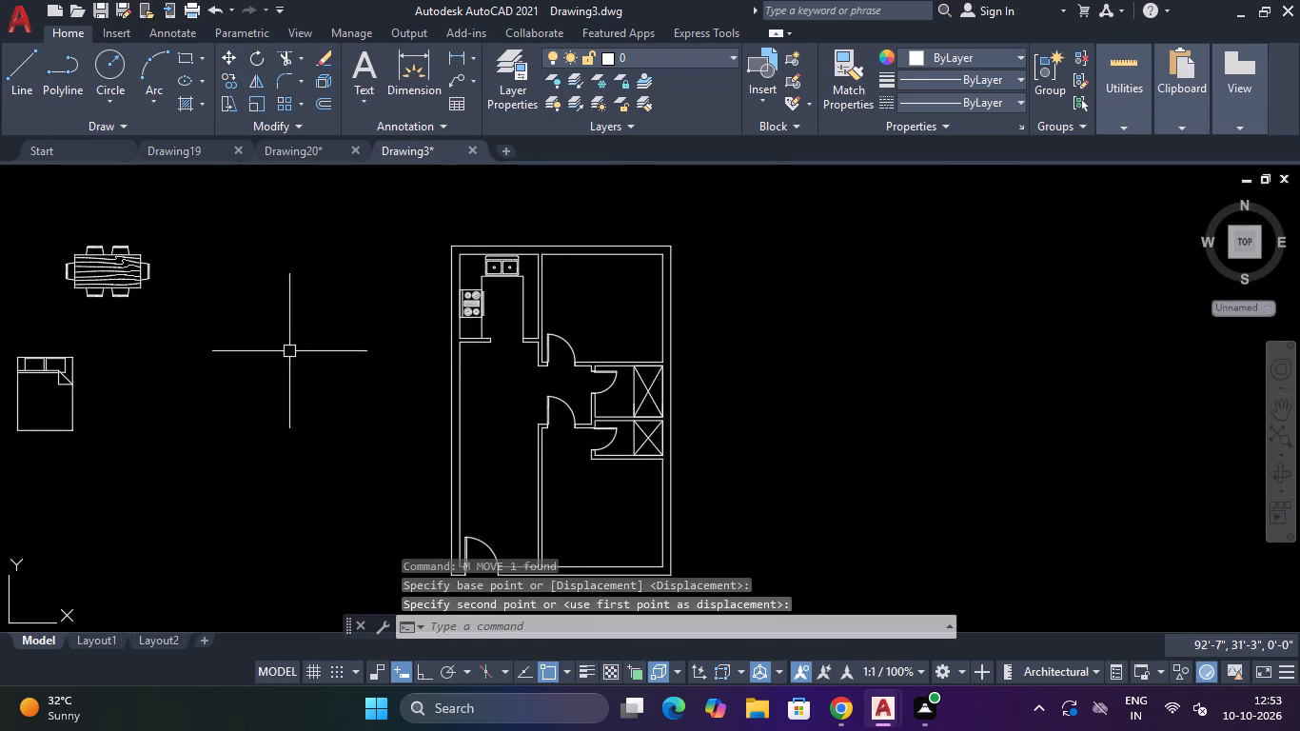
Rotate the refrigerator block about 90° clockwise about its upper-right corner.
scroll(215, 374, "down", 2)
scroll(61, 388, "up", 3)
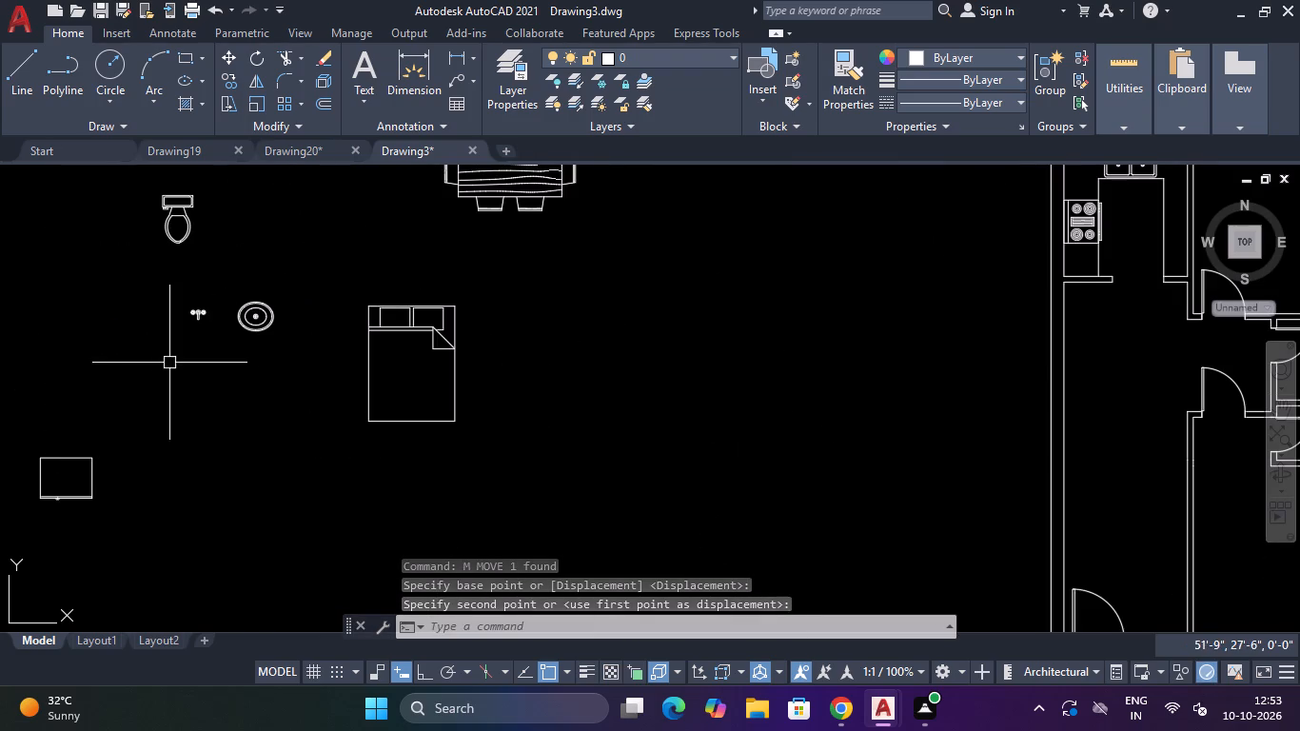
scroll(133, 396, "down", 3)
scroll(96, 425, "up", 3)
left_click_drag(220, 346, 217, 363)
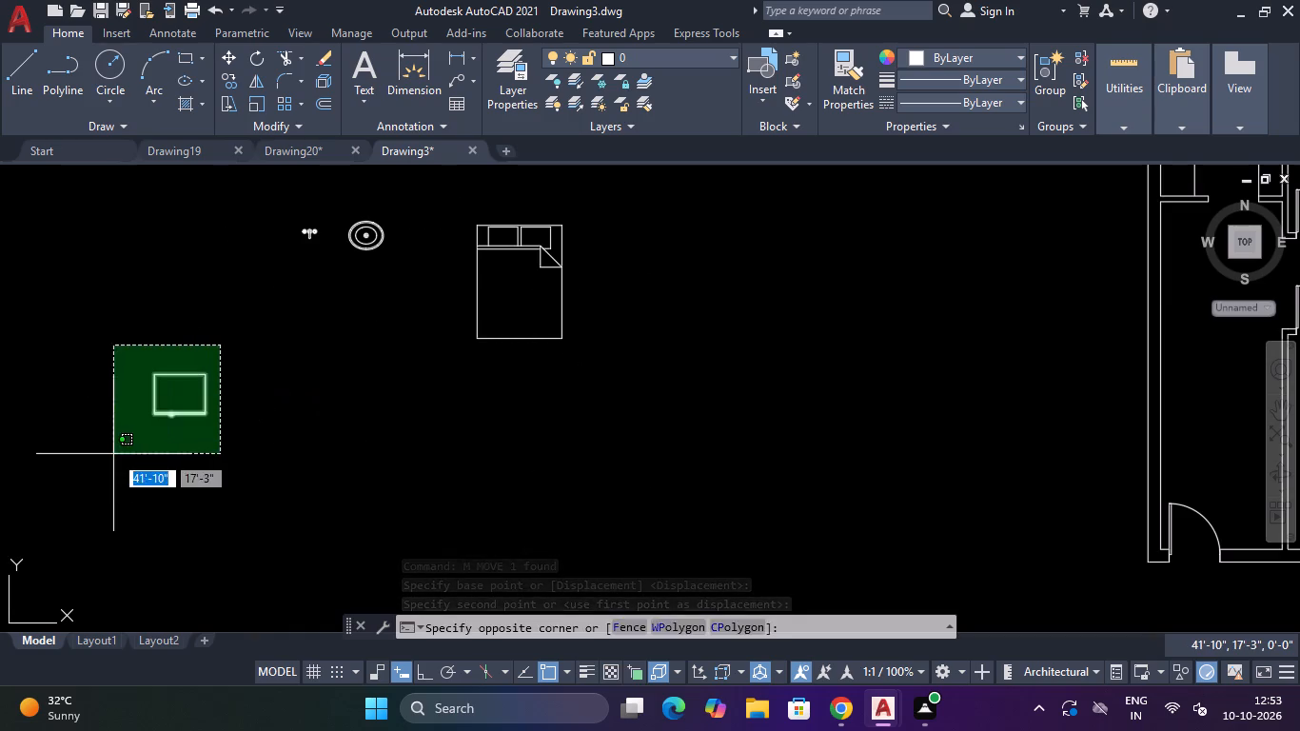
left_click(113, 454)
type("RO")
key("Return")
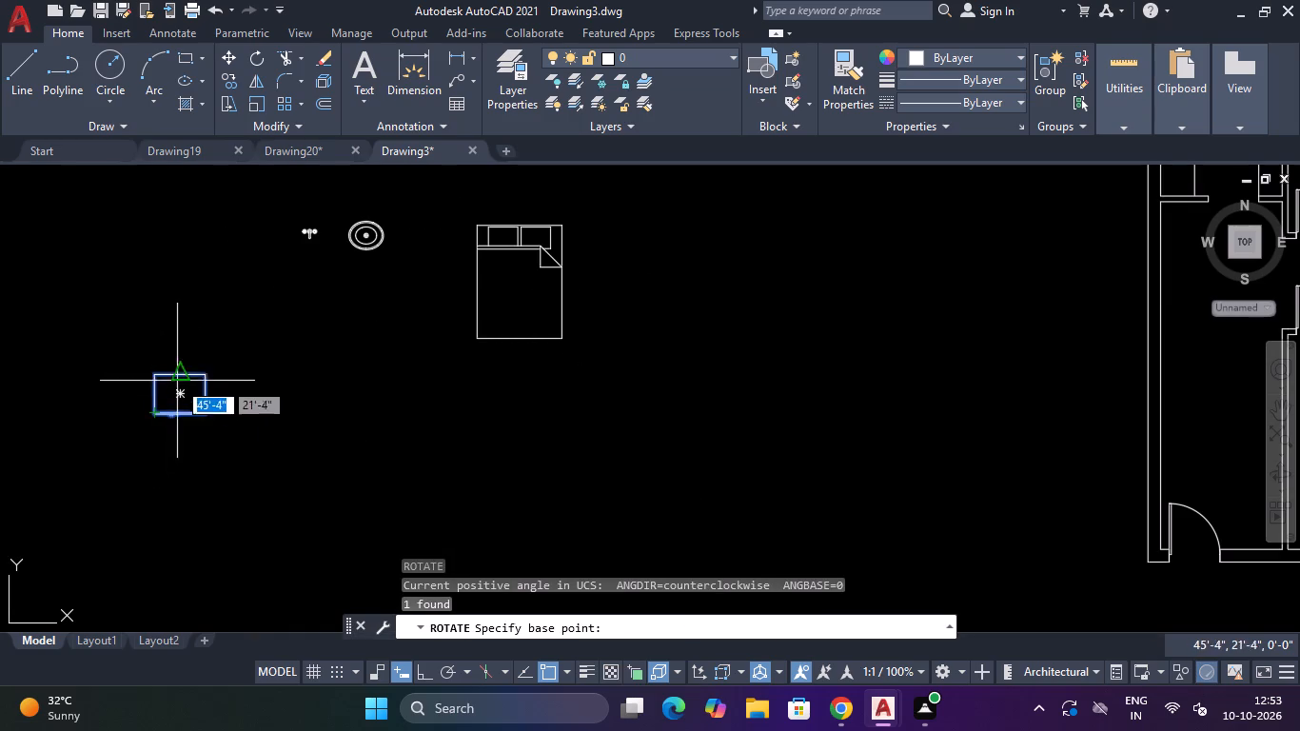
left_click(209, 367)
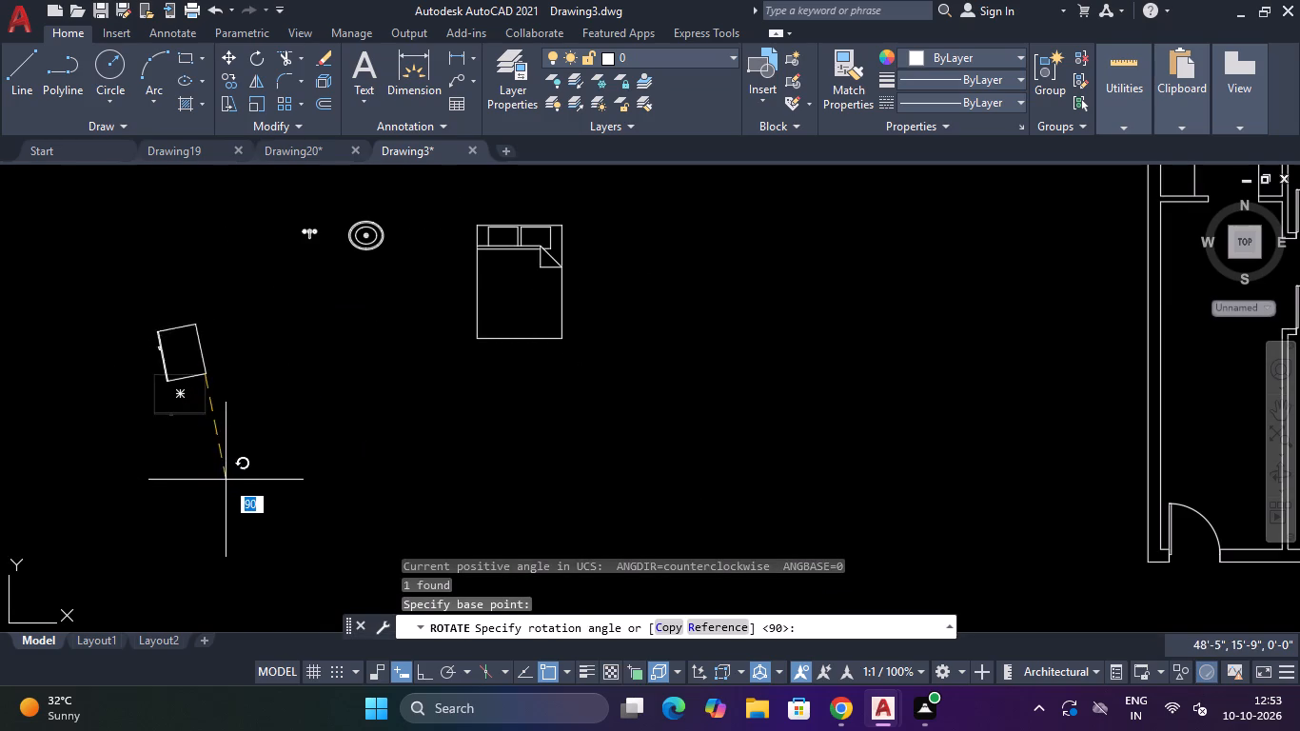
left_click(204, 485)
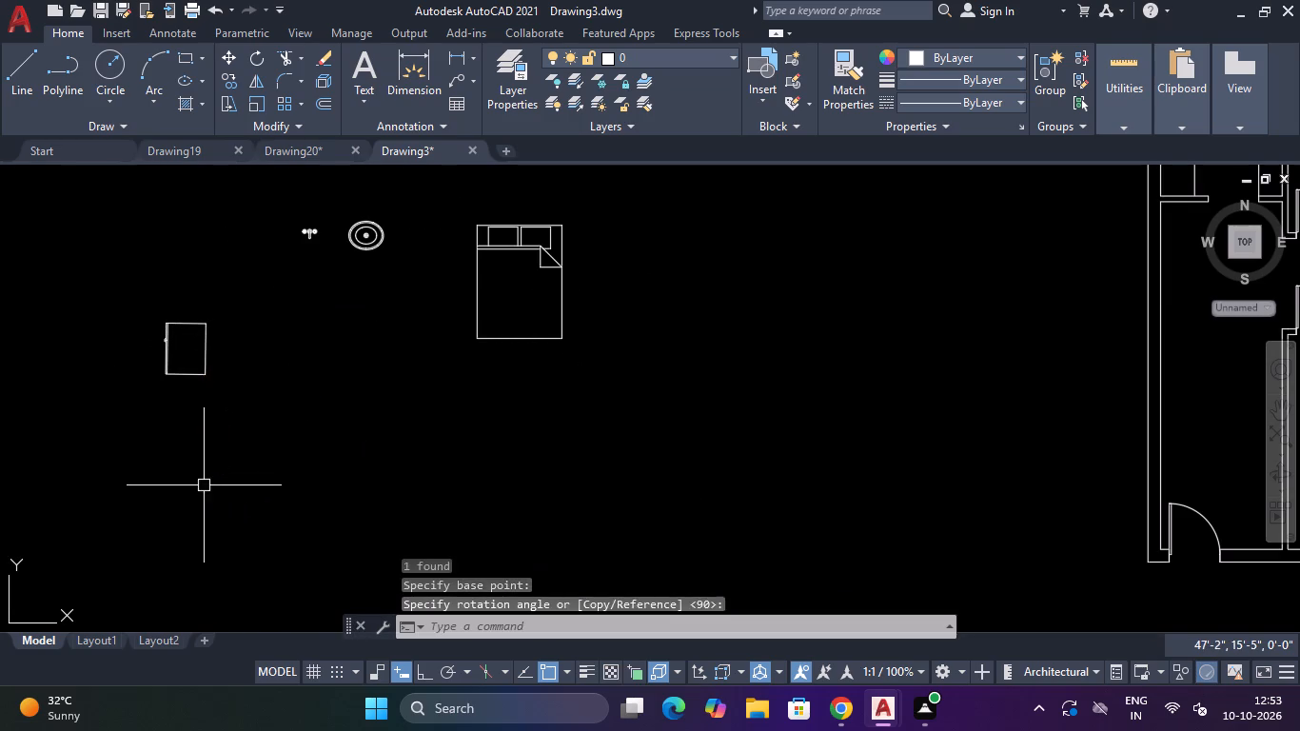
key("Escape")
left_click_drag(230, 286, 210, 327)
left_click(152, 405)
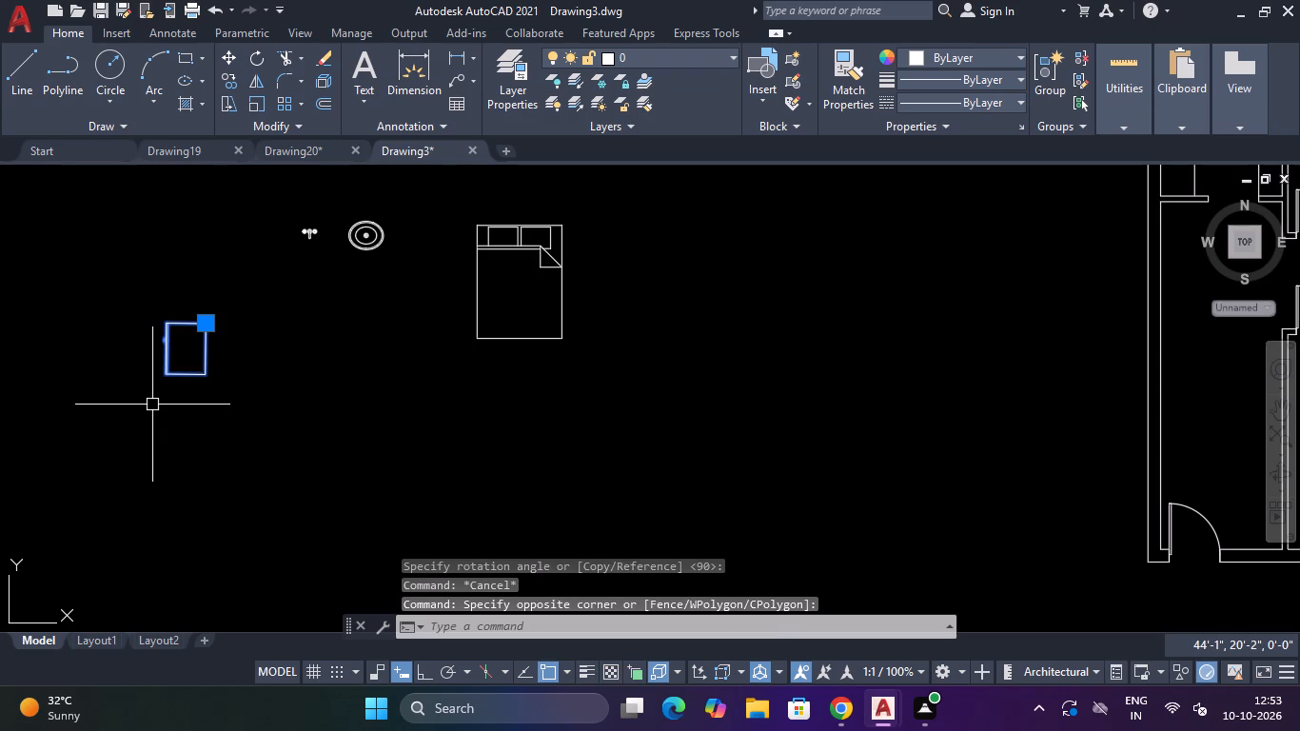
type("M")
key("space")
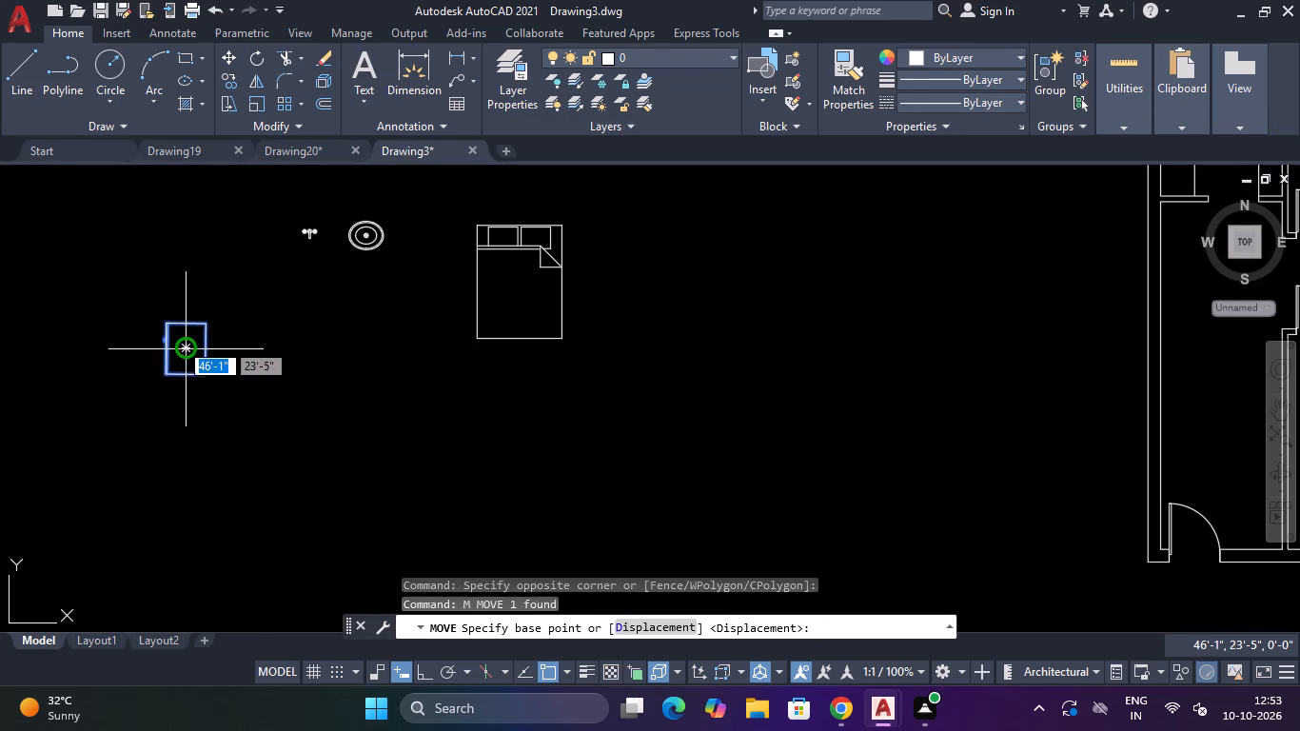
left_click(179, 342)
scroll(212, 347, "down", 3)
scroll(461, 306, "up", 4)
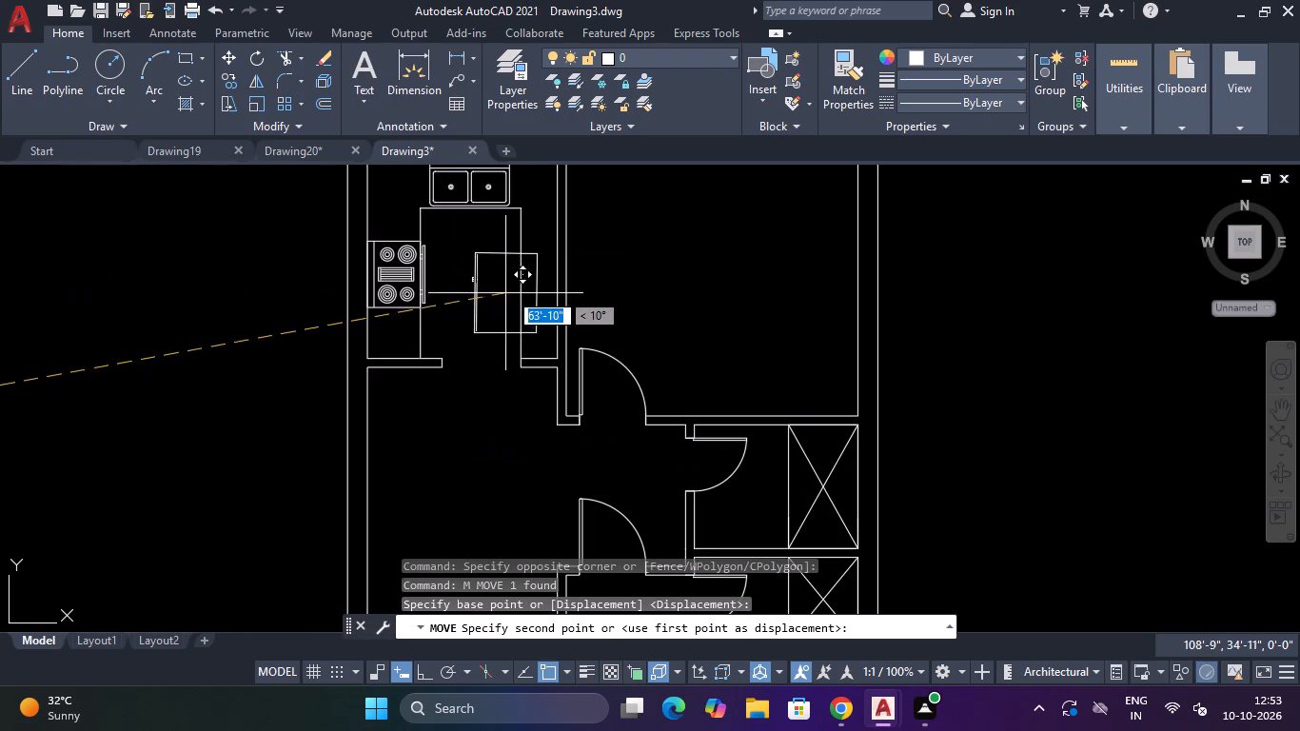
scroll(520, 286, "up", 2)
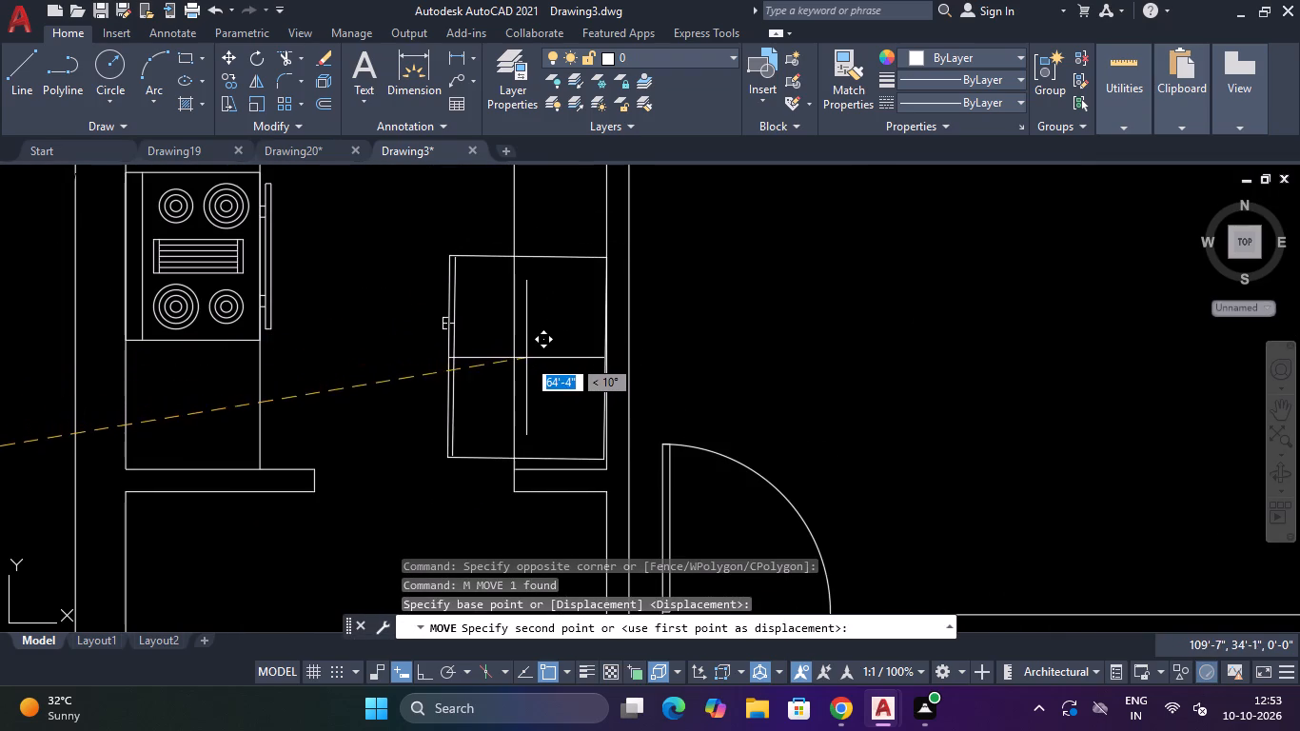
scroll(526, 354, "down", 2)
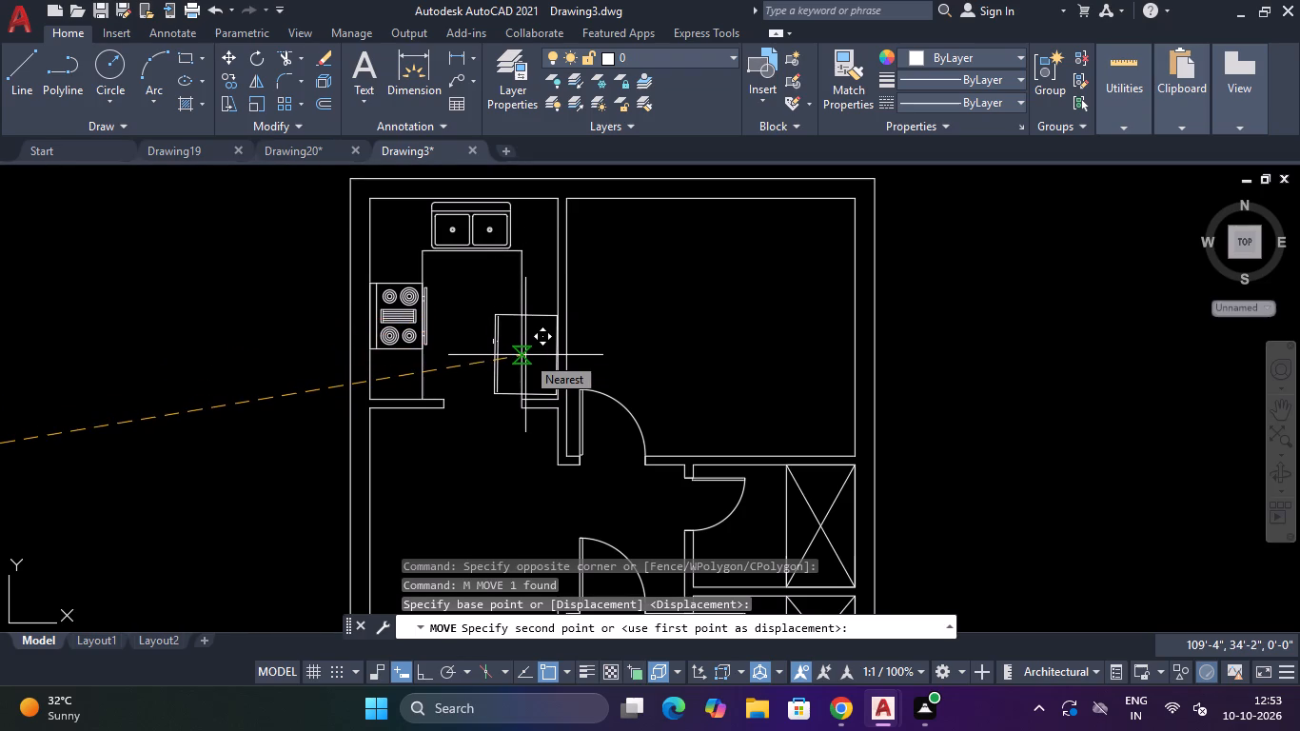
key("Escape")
Delete the refrigerator block from the empty area beside the floor plan.
scroll(251, 297, "down", 1)
scroll(253, 311, "up", 1)
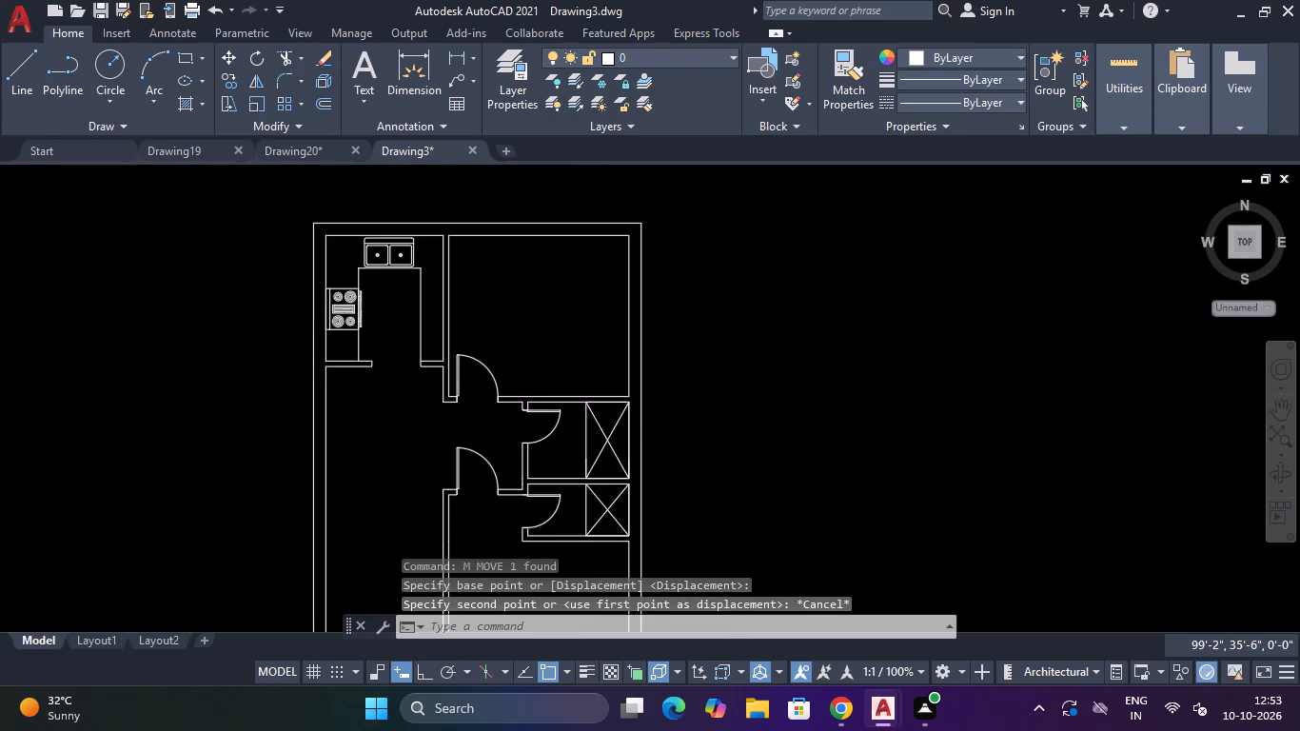
scroll(253, 311, "down", 2)
scroll(253, 311, "up", 2)
scroll(253, 311, "down", 4)
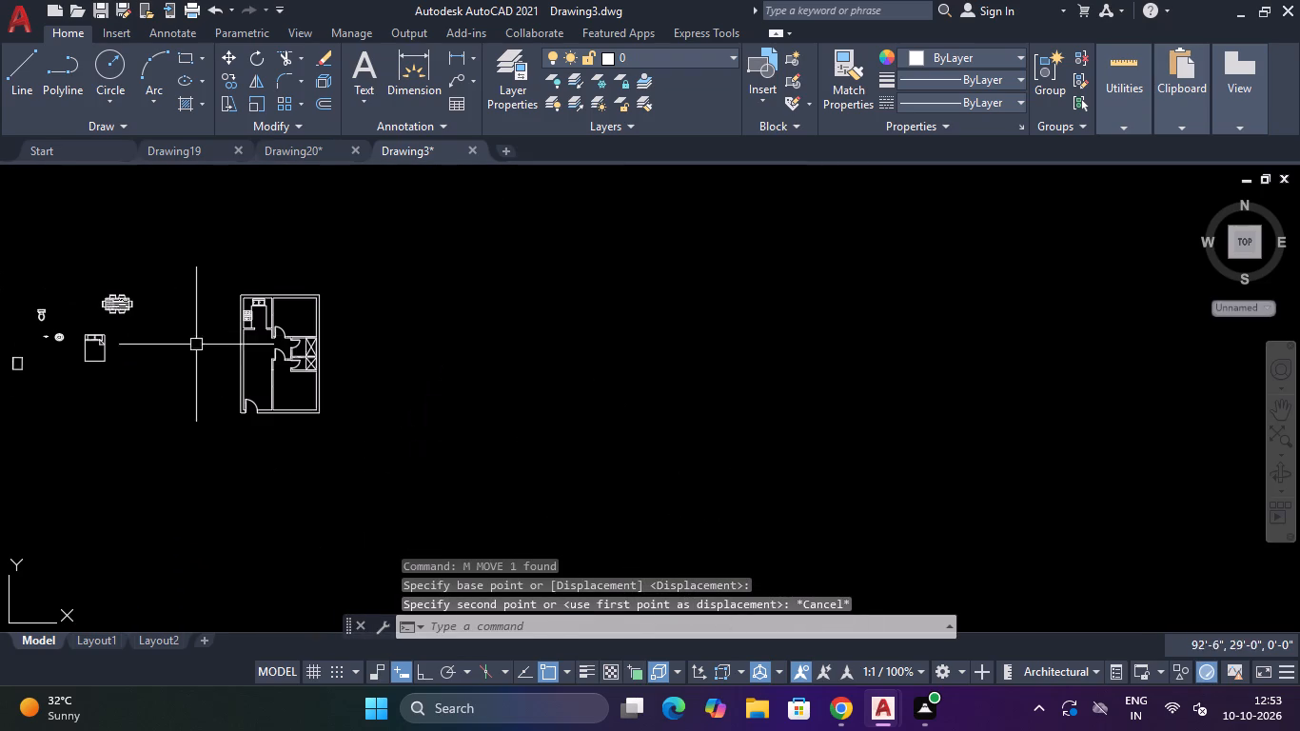
left_click(23, 348)
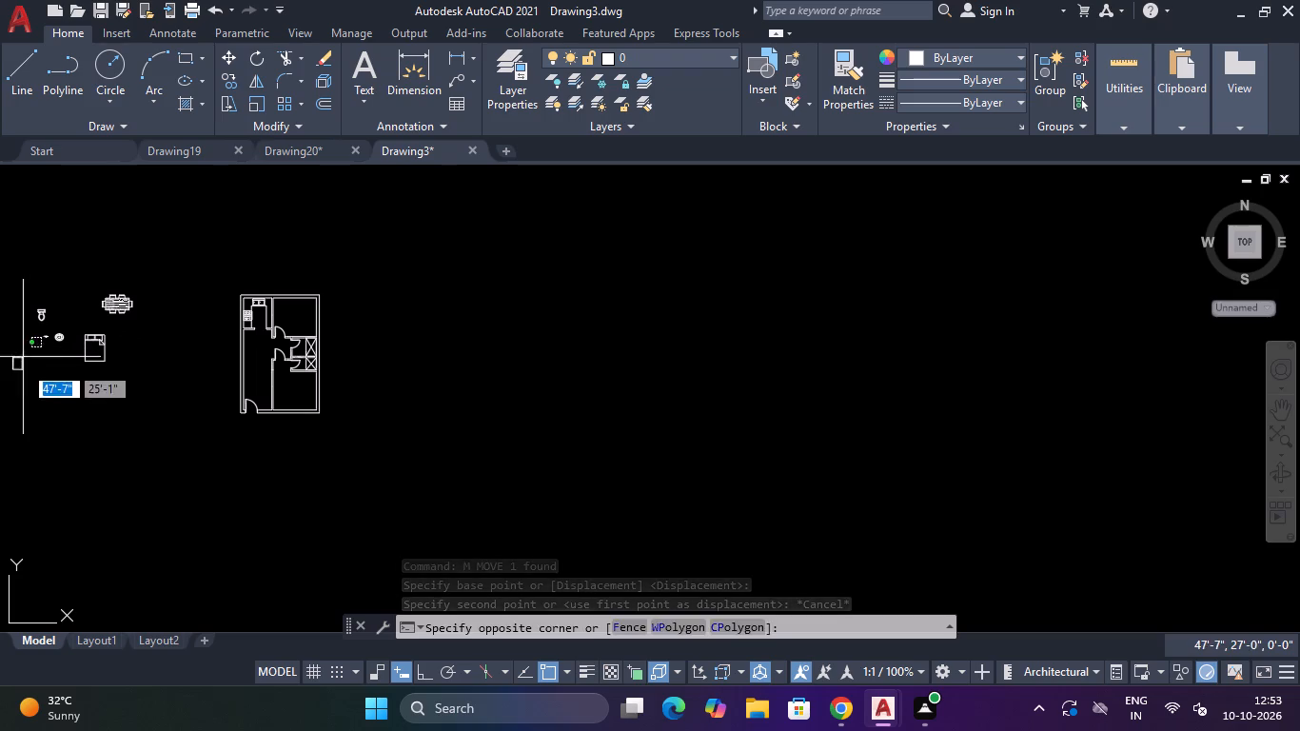
left_click(20, 378)
key("Delete")
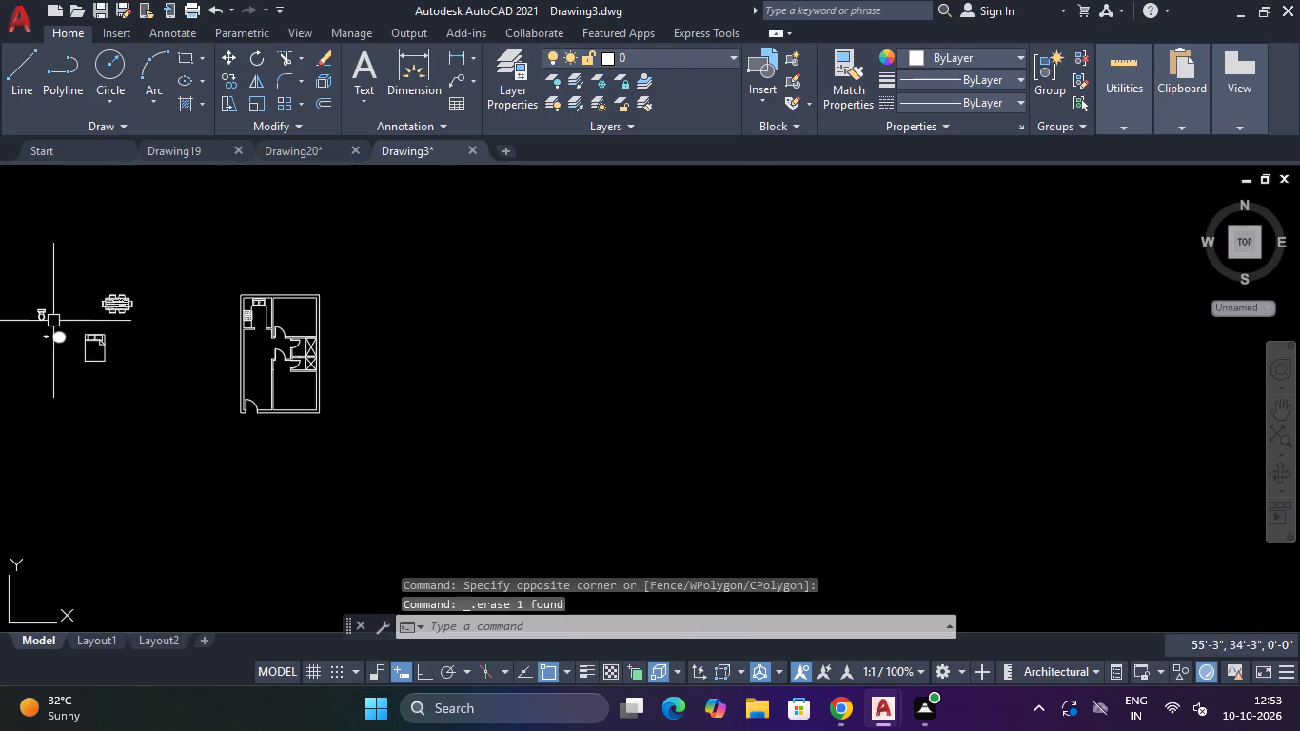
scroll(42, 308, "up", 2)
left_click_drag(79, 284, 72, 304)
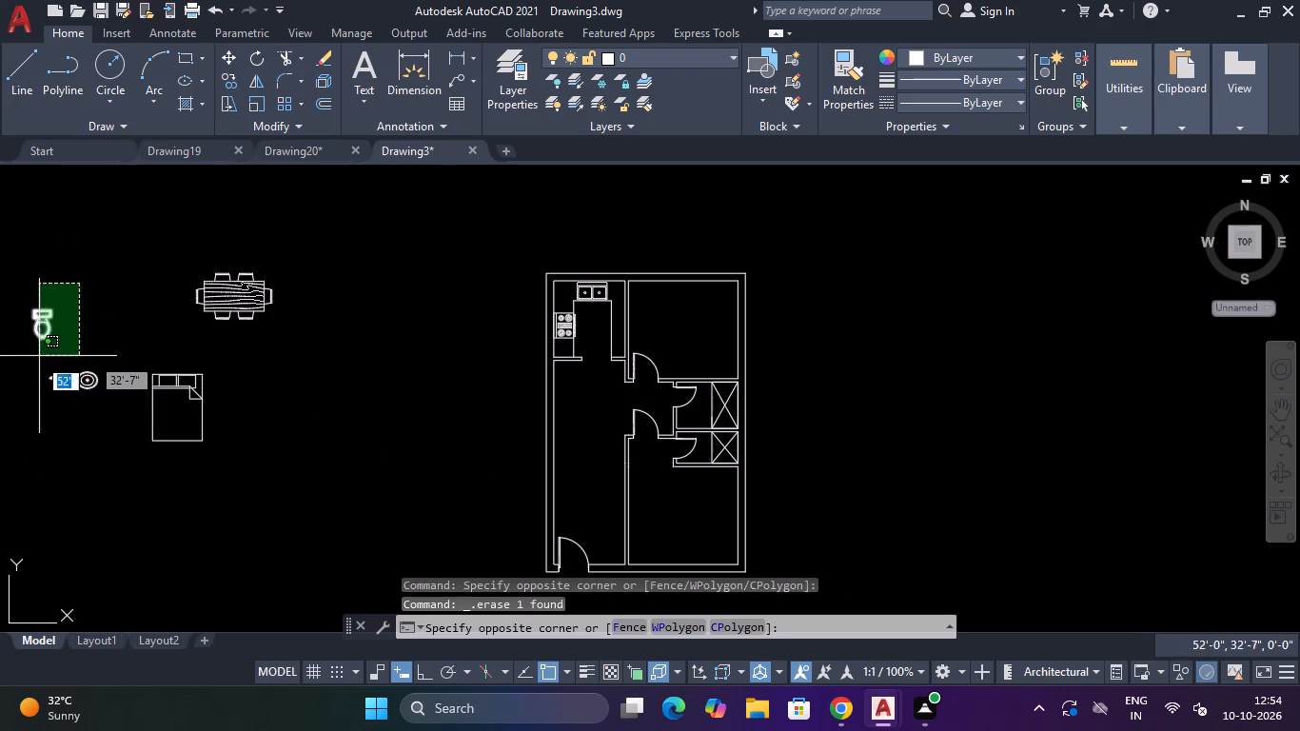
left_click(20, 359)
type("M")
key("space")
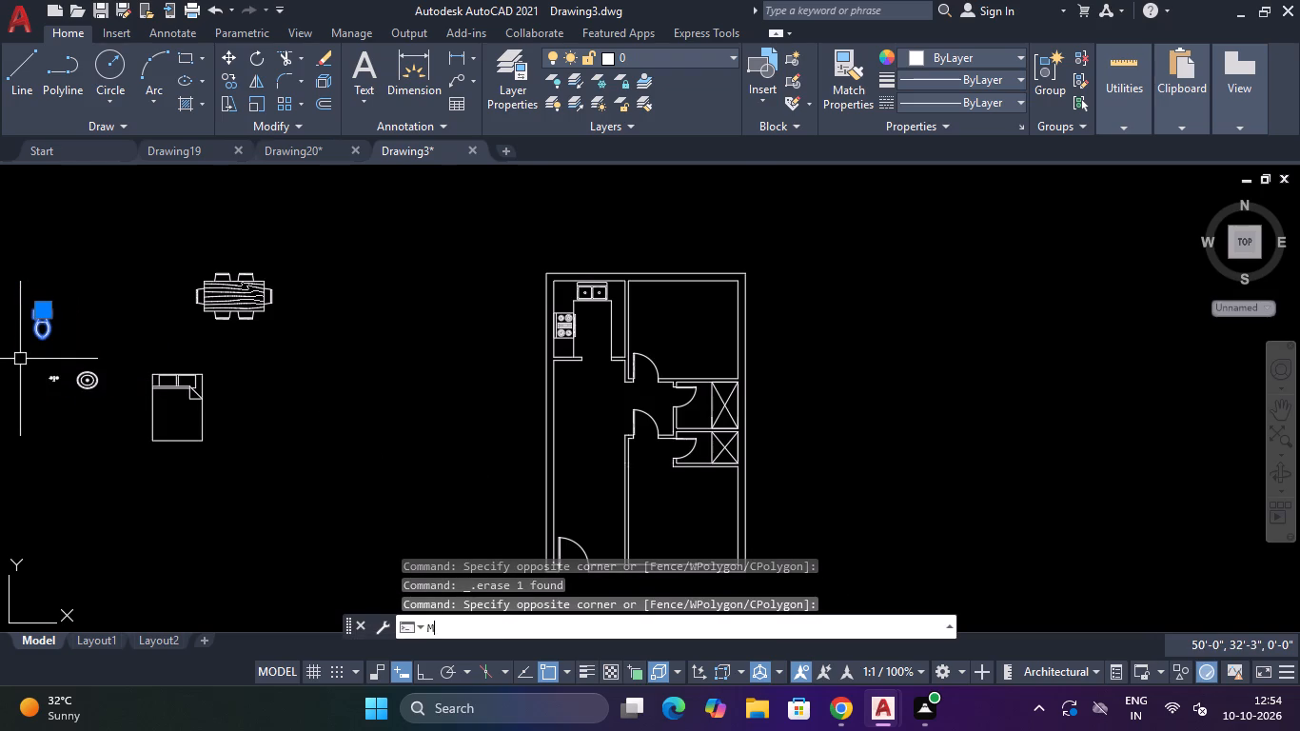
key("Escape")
Copy the toilet block into both small bathrooms, placing one beside the crossed rectangle in each.
left_click(73, 290)
left_click(19, 342)
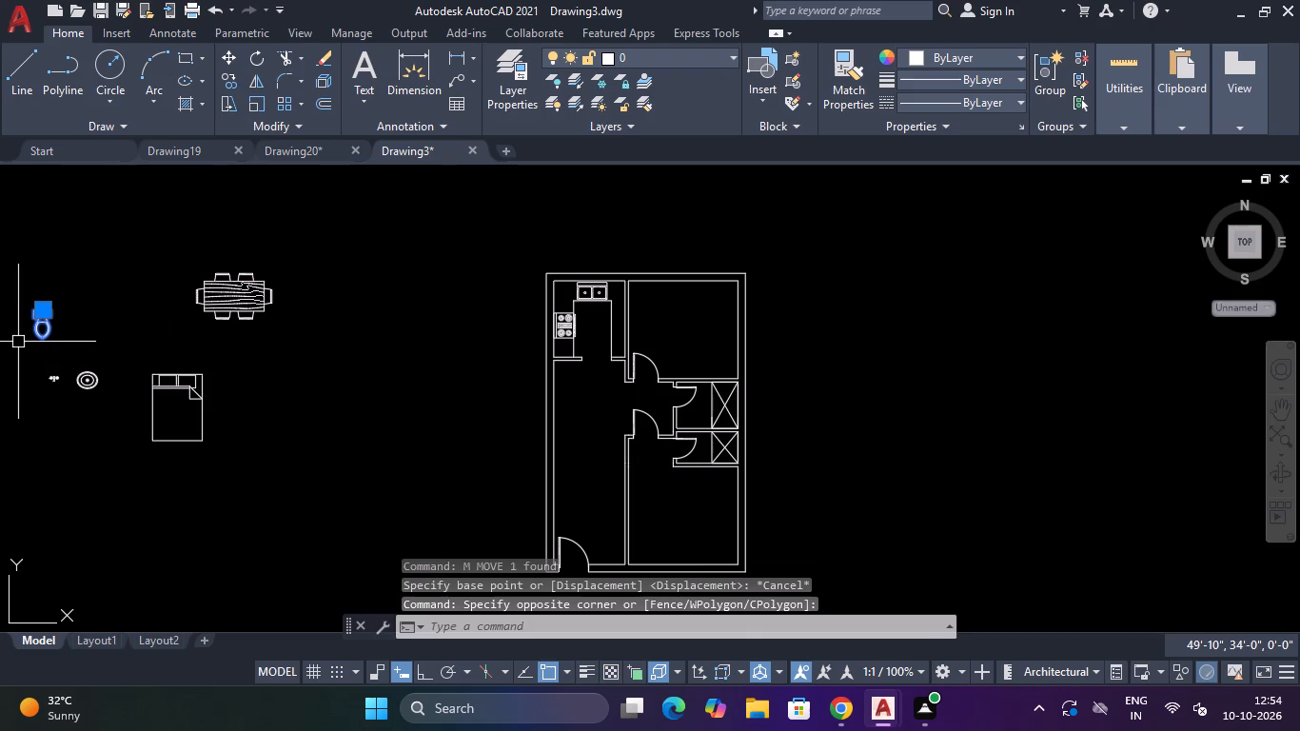
type("CO")
key("Return")
scroll(21, 310, "up", 2)
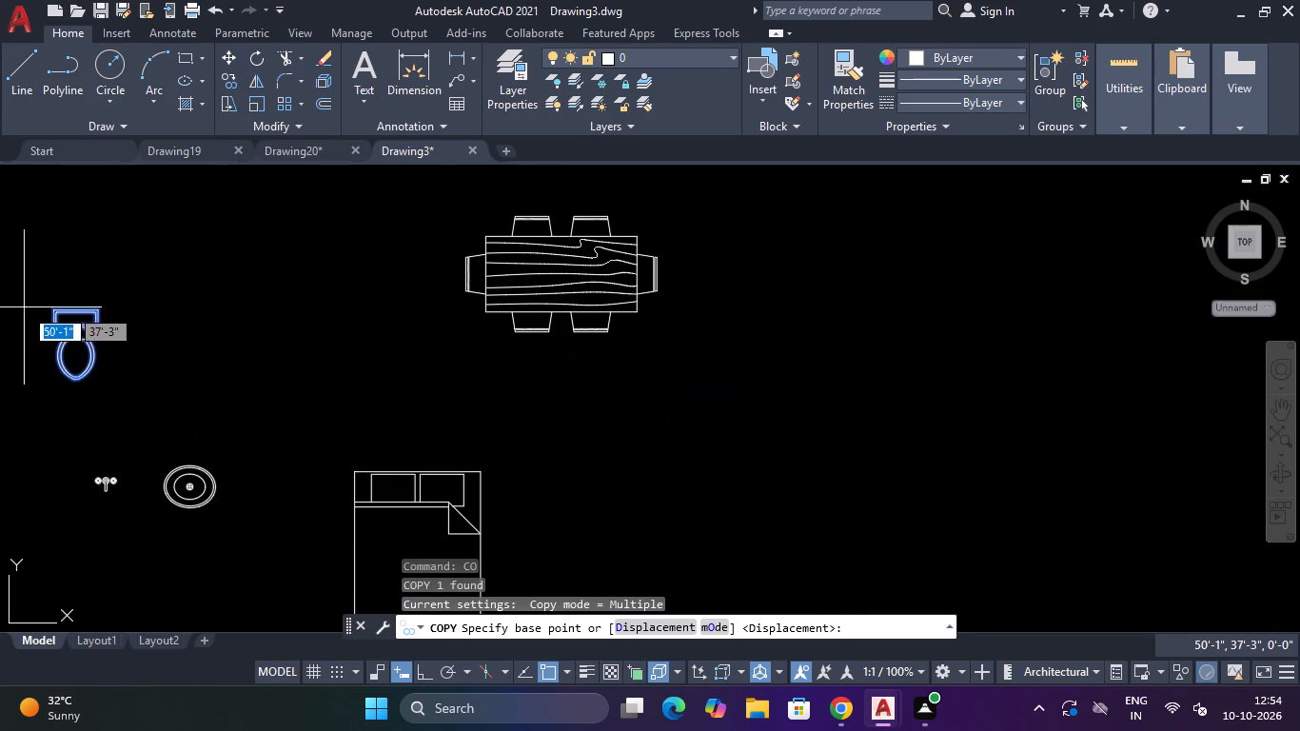
left_click(78, 318)
scroll(265, 362, "down", 3)
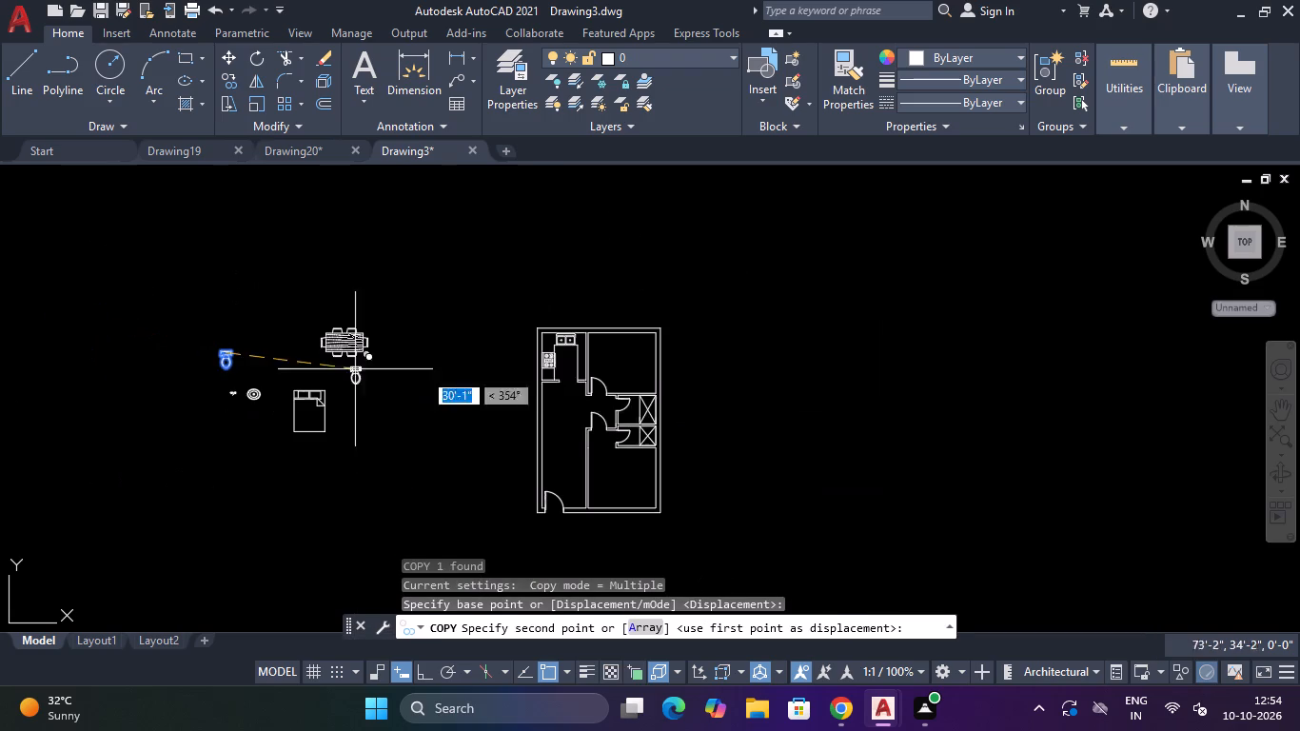
scroll(636, 404, "up", 4)
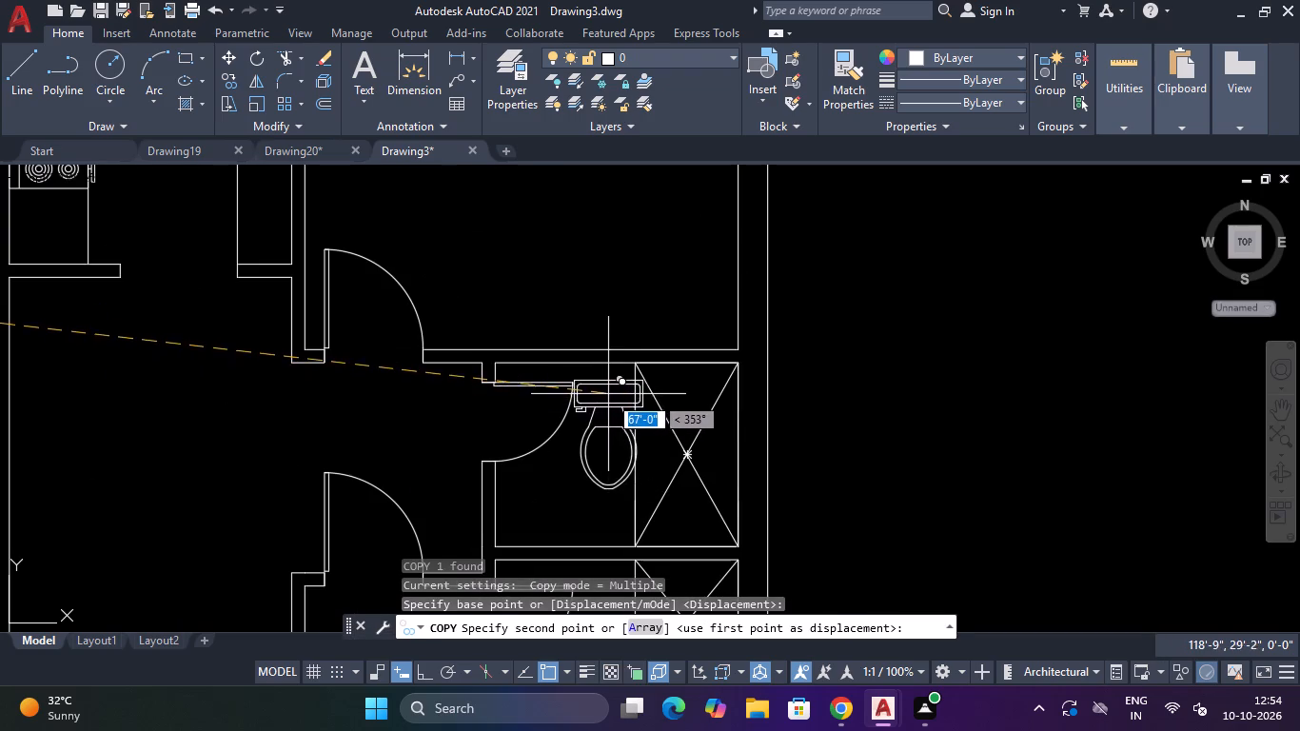
left_click(591, 451)
scroll(594, 465, "down", 2)
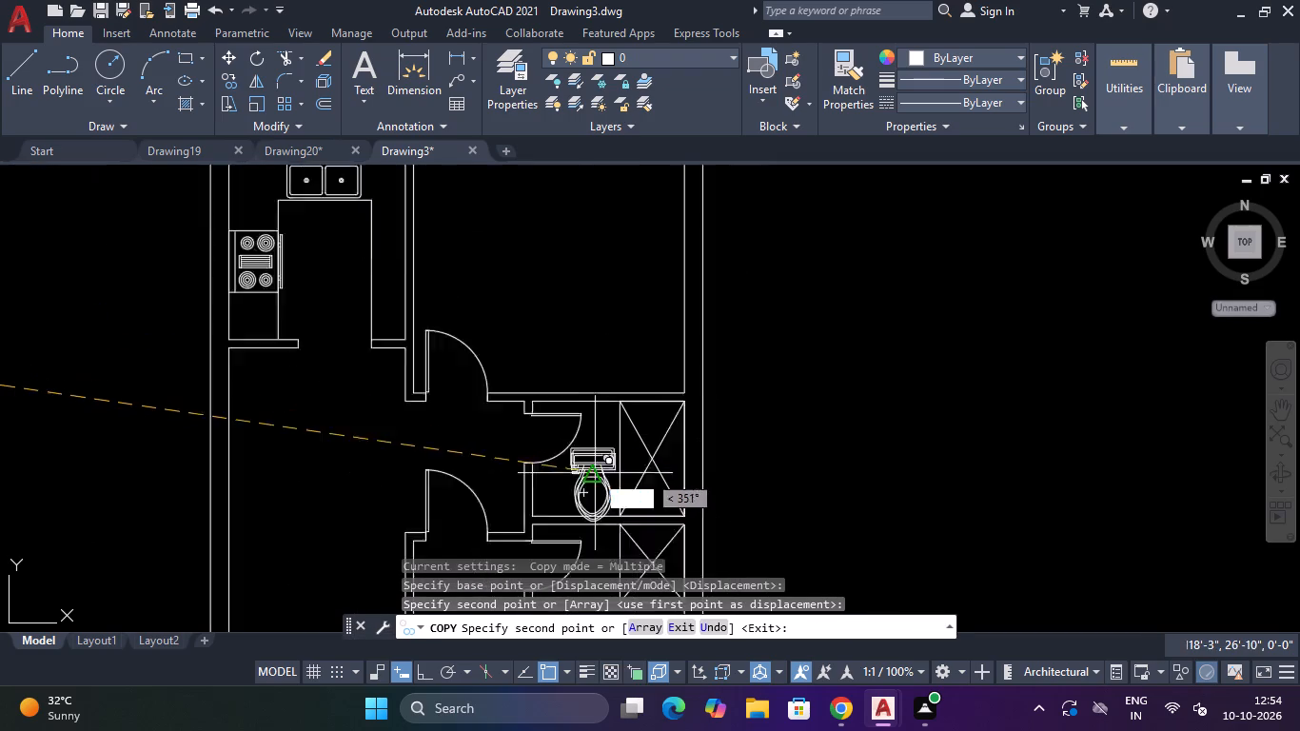
scroll(596, 474, "down", 1)
scroll(596, 510, "up", 4)
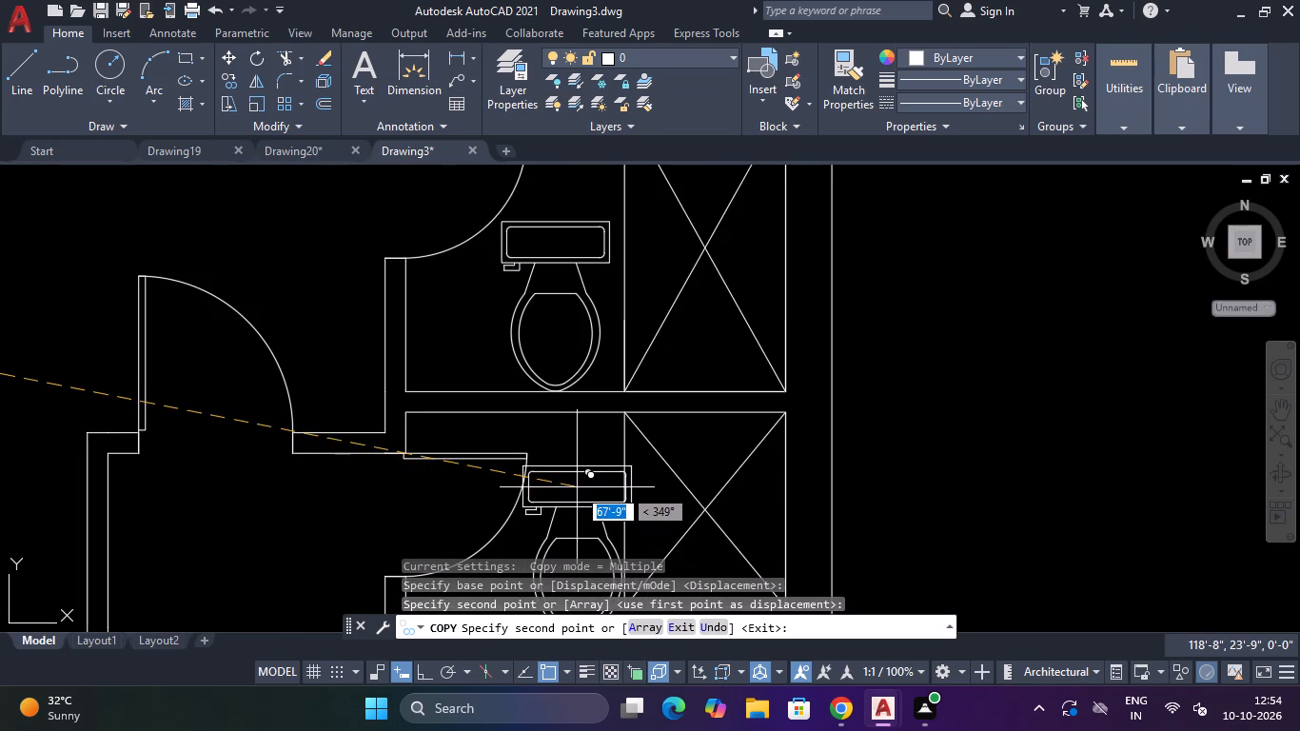
left_click(577, 487)
key("Escape")
Set the upper bathroom's door to Open 45º, and change it to Open 30º.
left_click(457, 242)
scroll(459, 241, "down", 5)
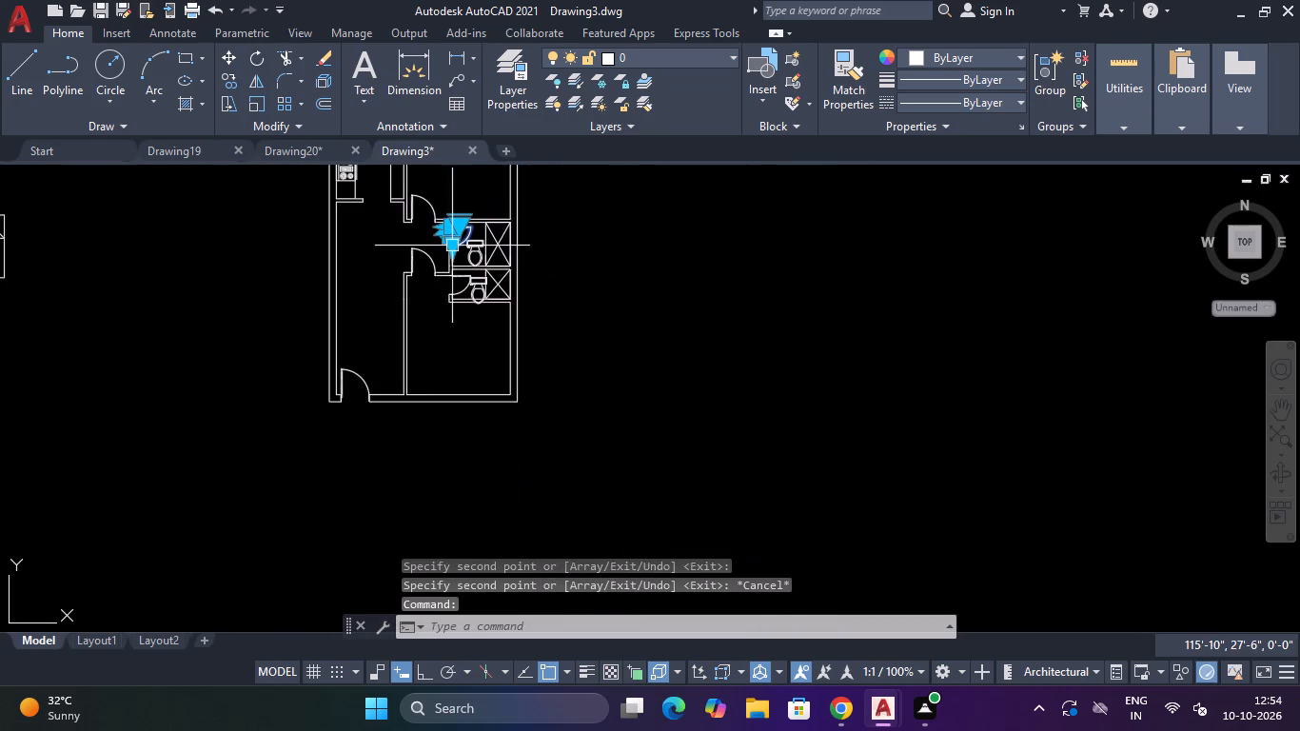
scroll(443, 228, "up", 4)
left_click(528, 211)
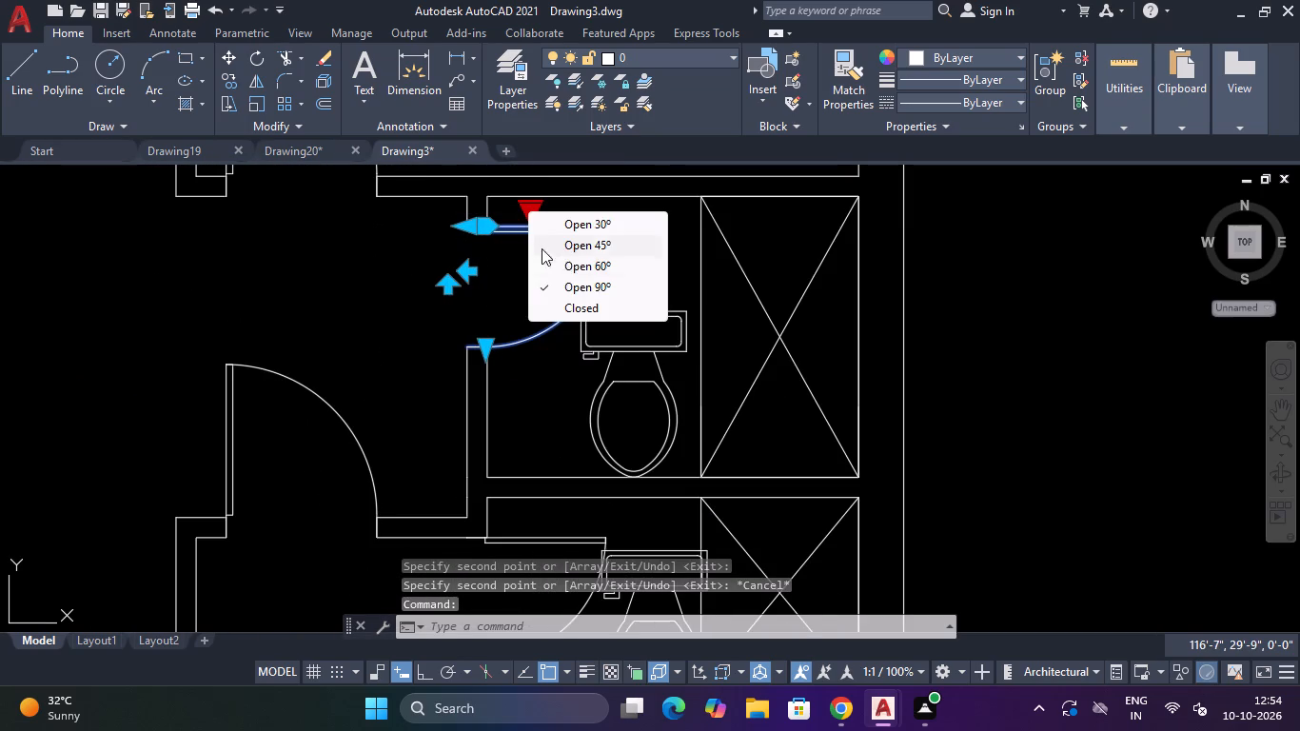
left_click(603, 239)
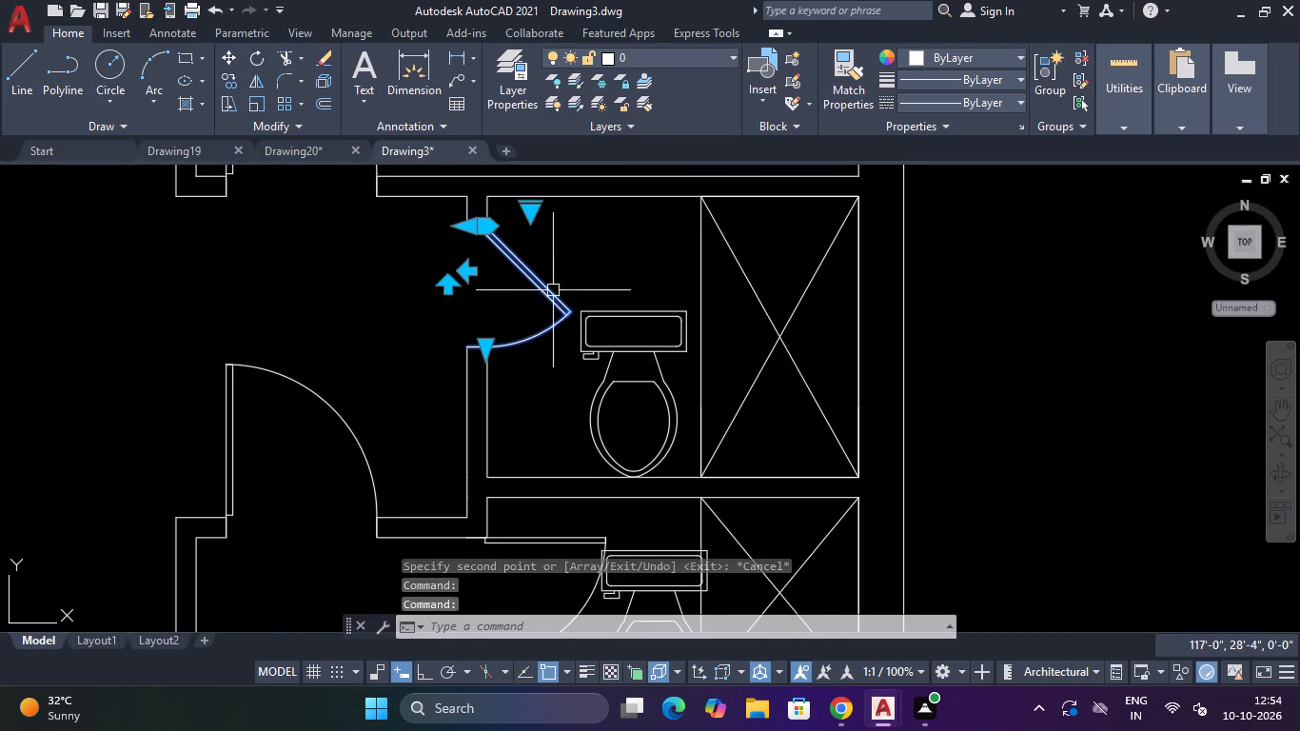
left_click(532, 216)
left_click(587, 228)
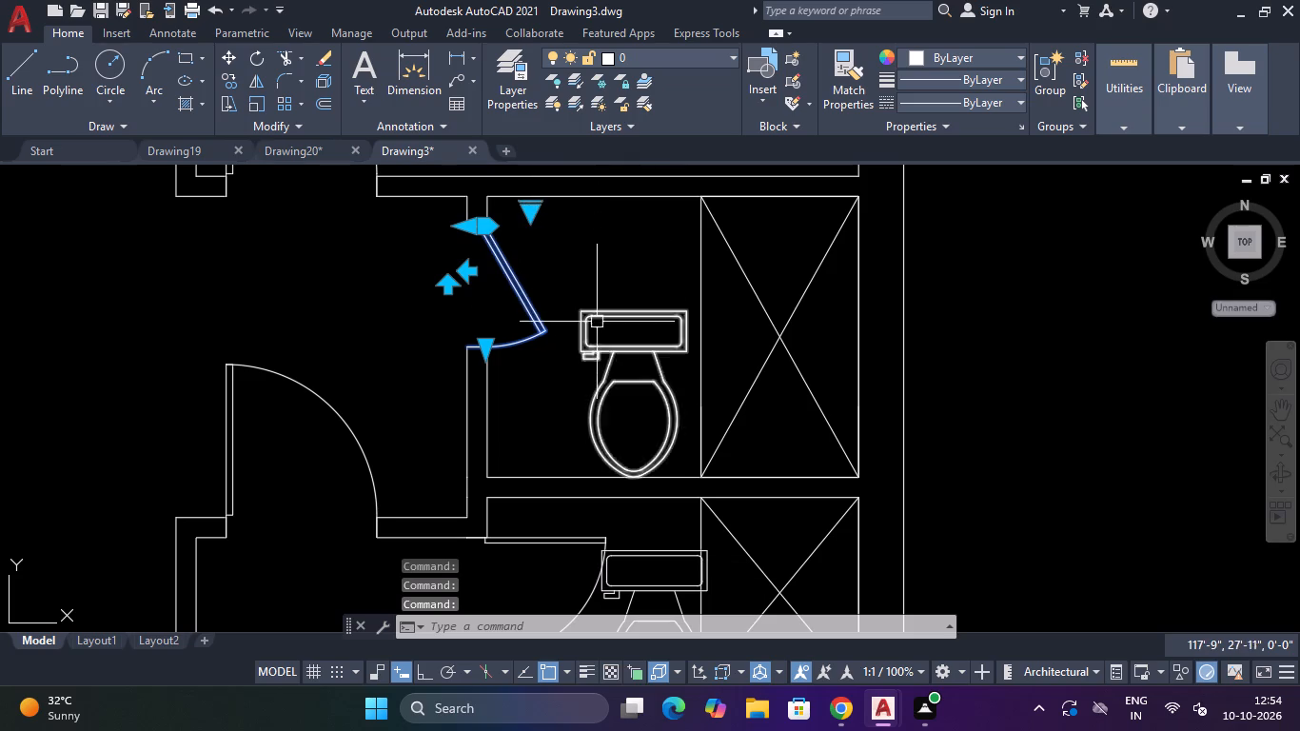
key("Escape")
Move the upper bathroom's toilet straight up so its tank sits against the upper wall.
left_click(626, 295)
left_click(621, 334)
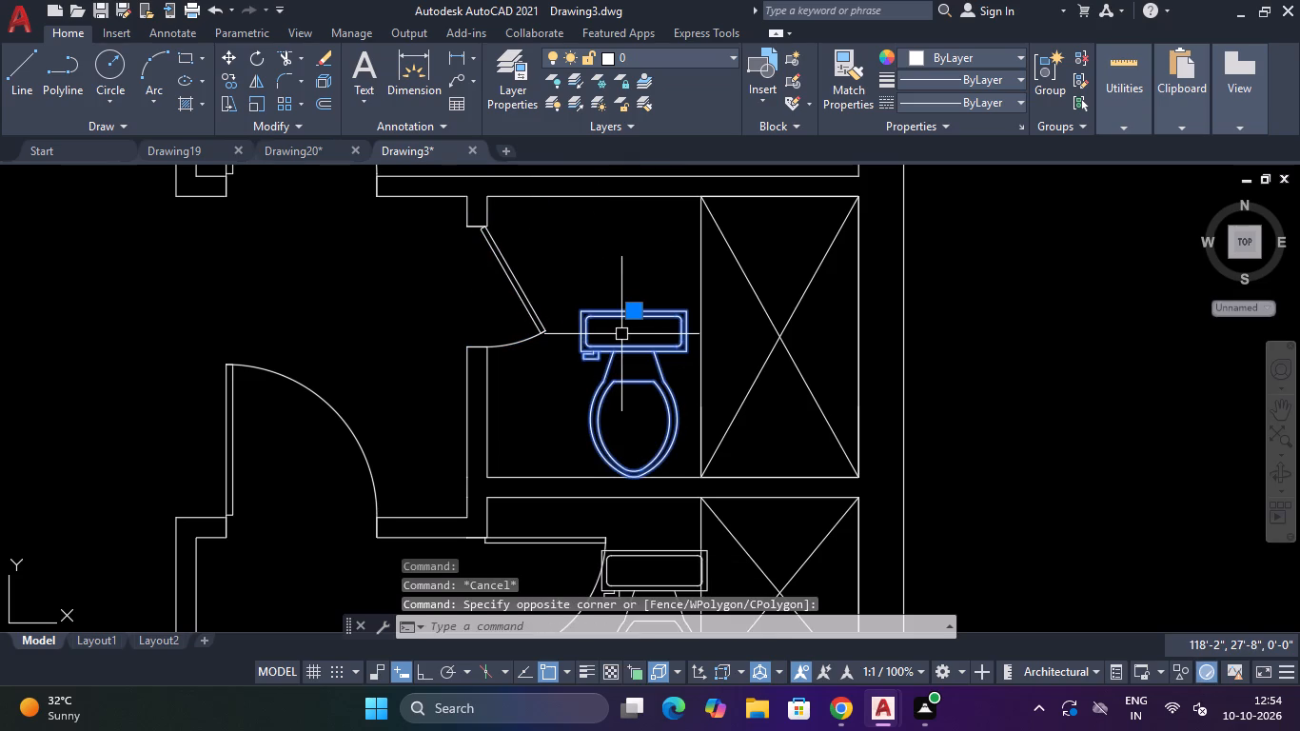
type("M")
key("space")
left_click(636, 330)
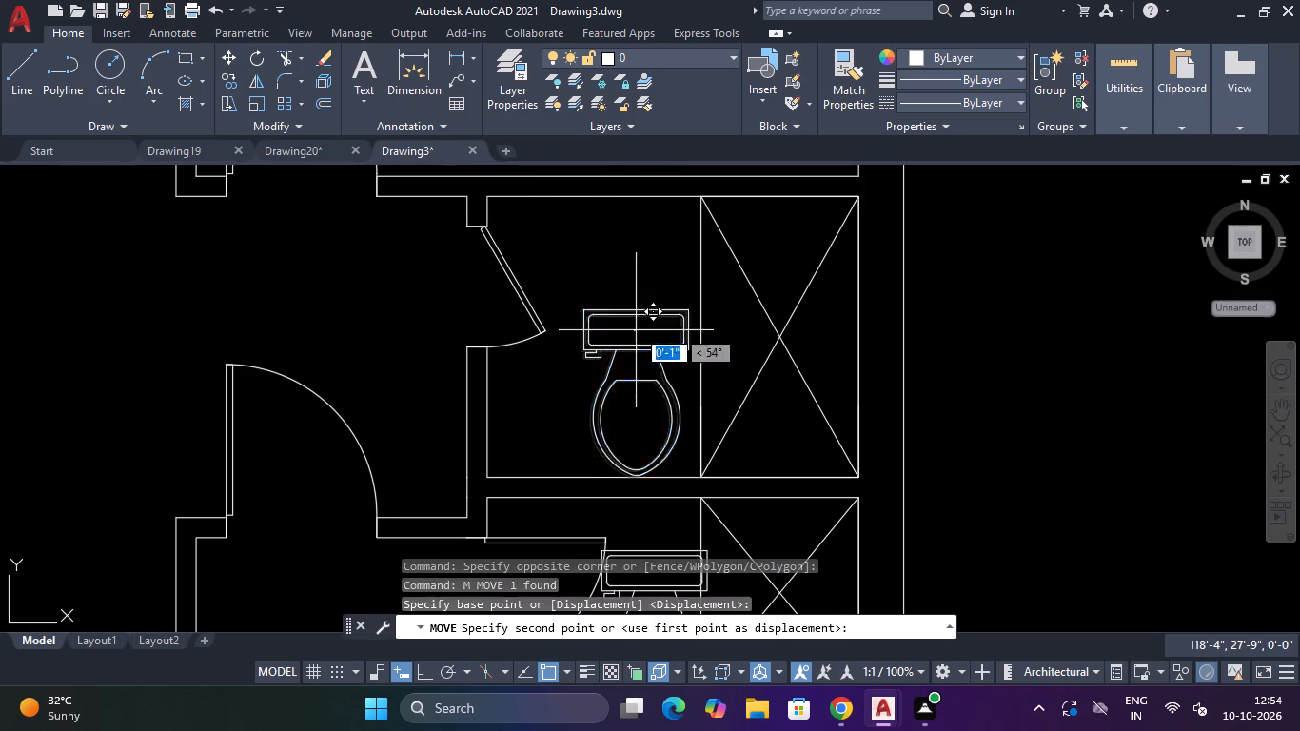
left_click(629, 220)
Rotate the lower bathroom's toilet 180° about the centre of its tank so the tank faces the lower wall.
scroll(629, 226, "down", 4)
scroll(628, 310, "up", 3)
left_click_drag(643, 222, 643, 235)
left_click(639, 265)
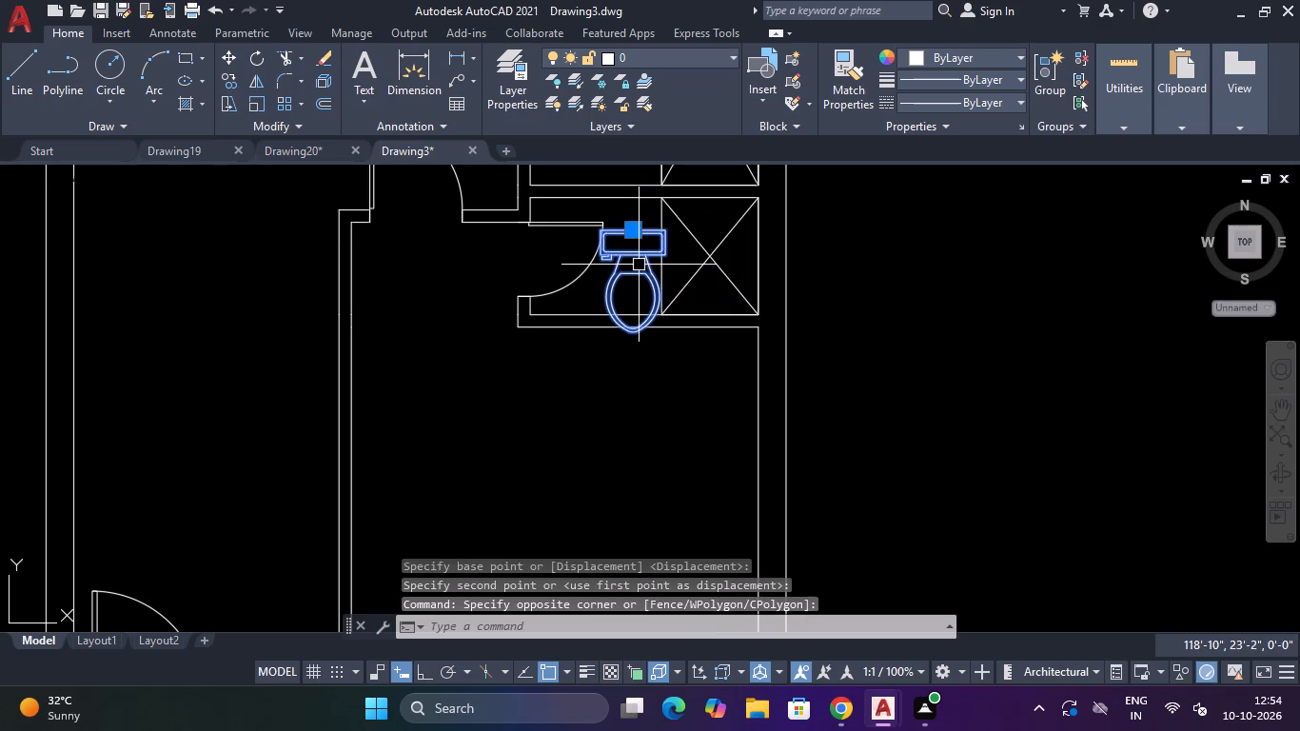
key("r")
key("o")
key("Return")
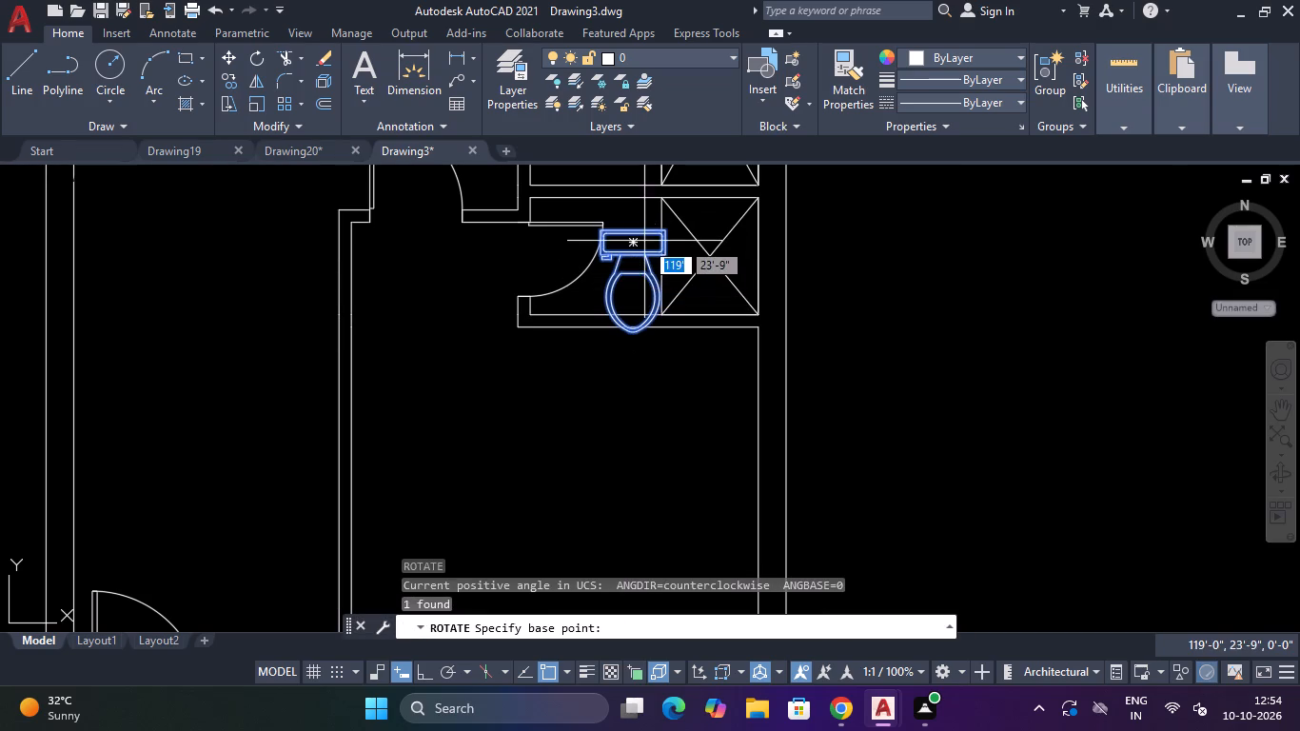
left_click(637, 244)
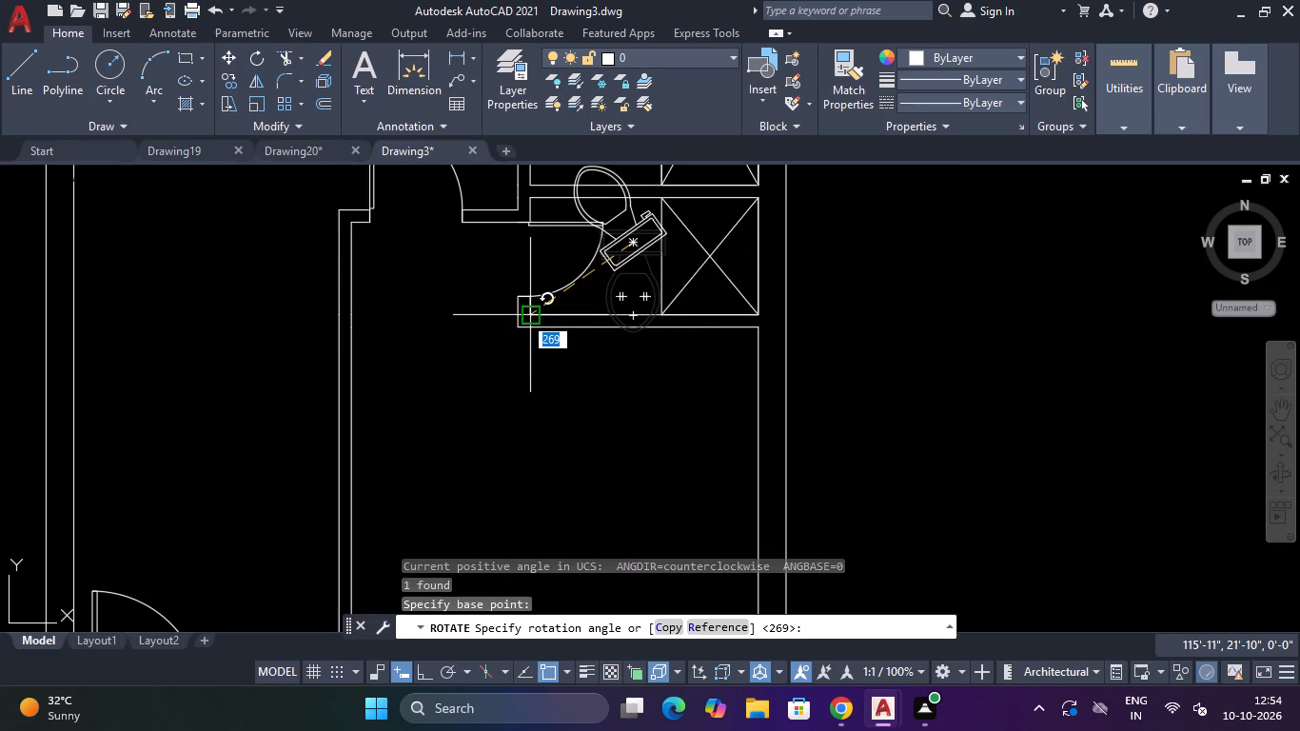
key("F8")
left_click(529, 260)
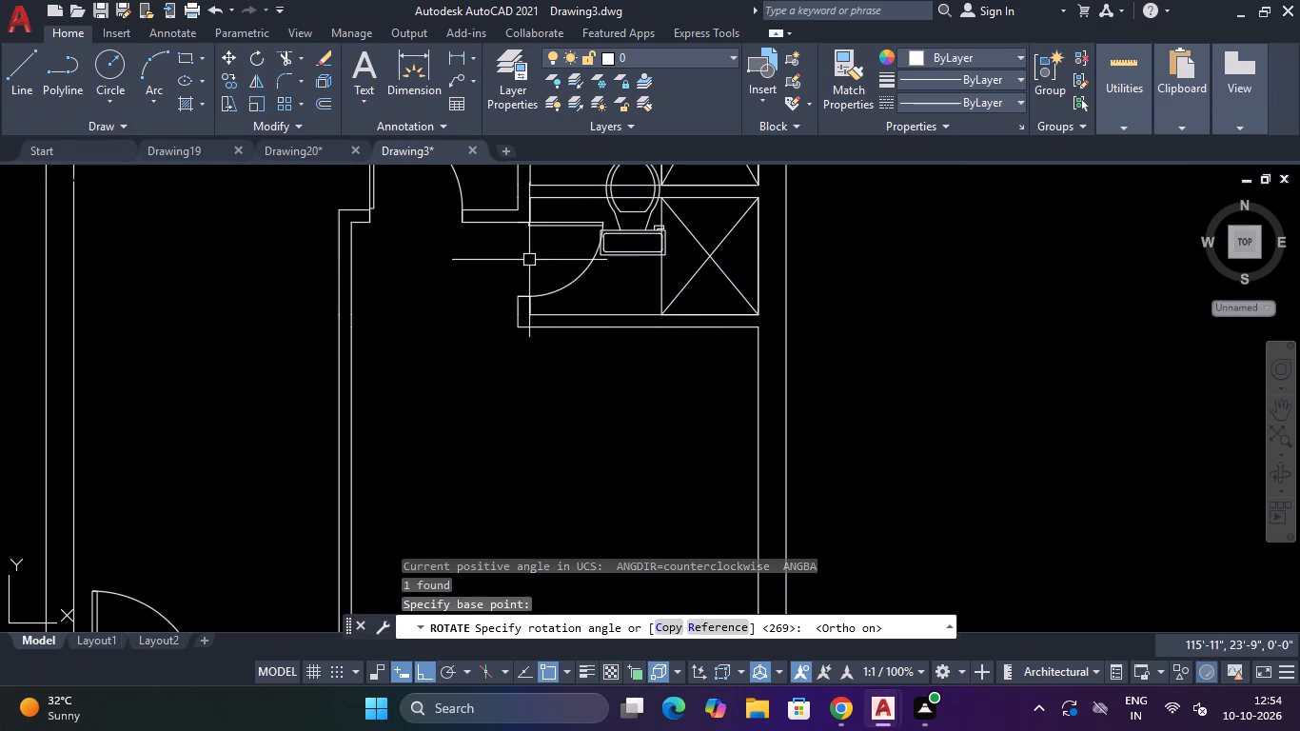
key("Escape")
Set the lower bathroom's door to Open 30º, matching the upper bathroom's door.
left_click(573, 229)
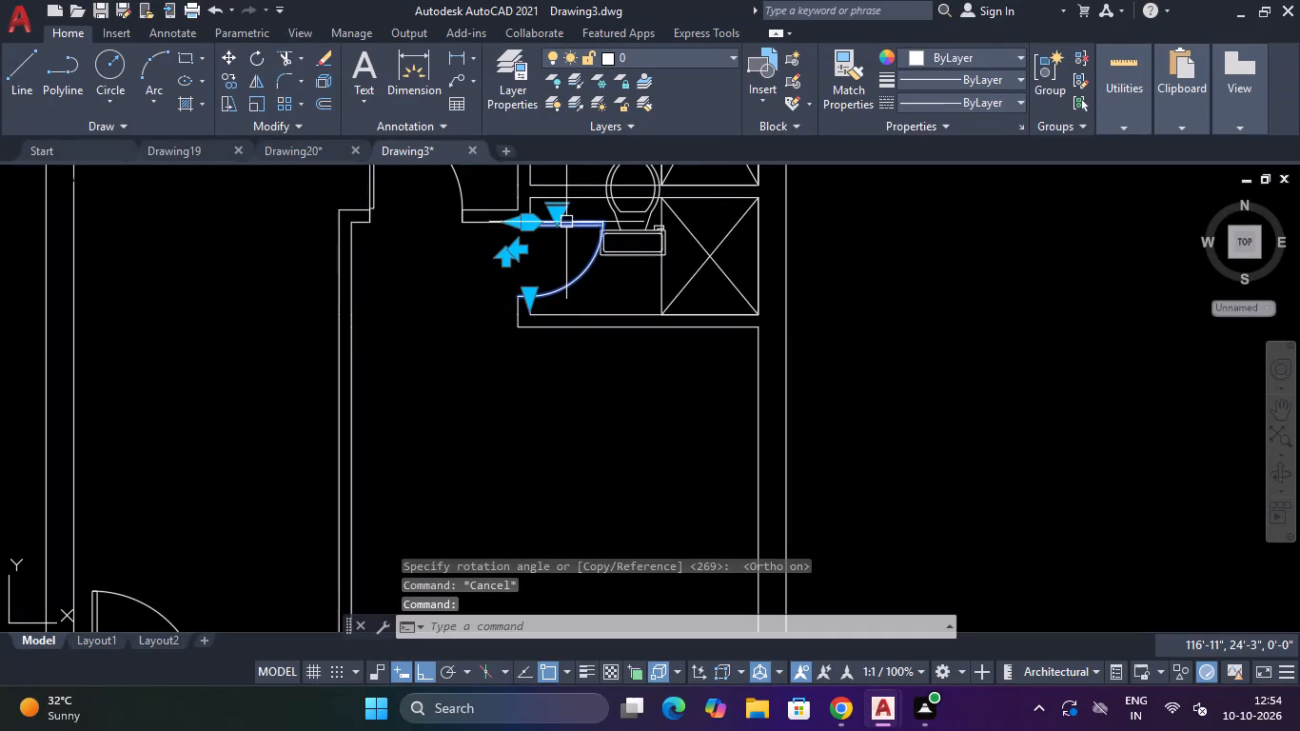
left_click(553, 209)
left_click(583, 223)
key("Escape")
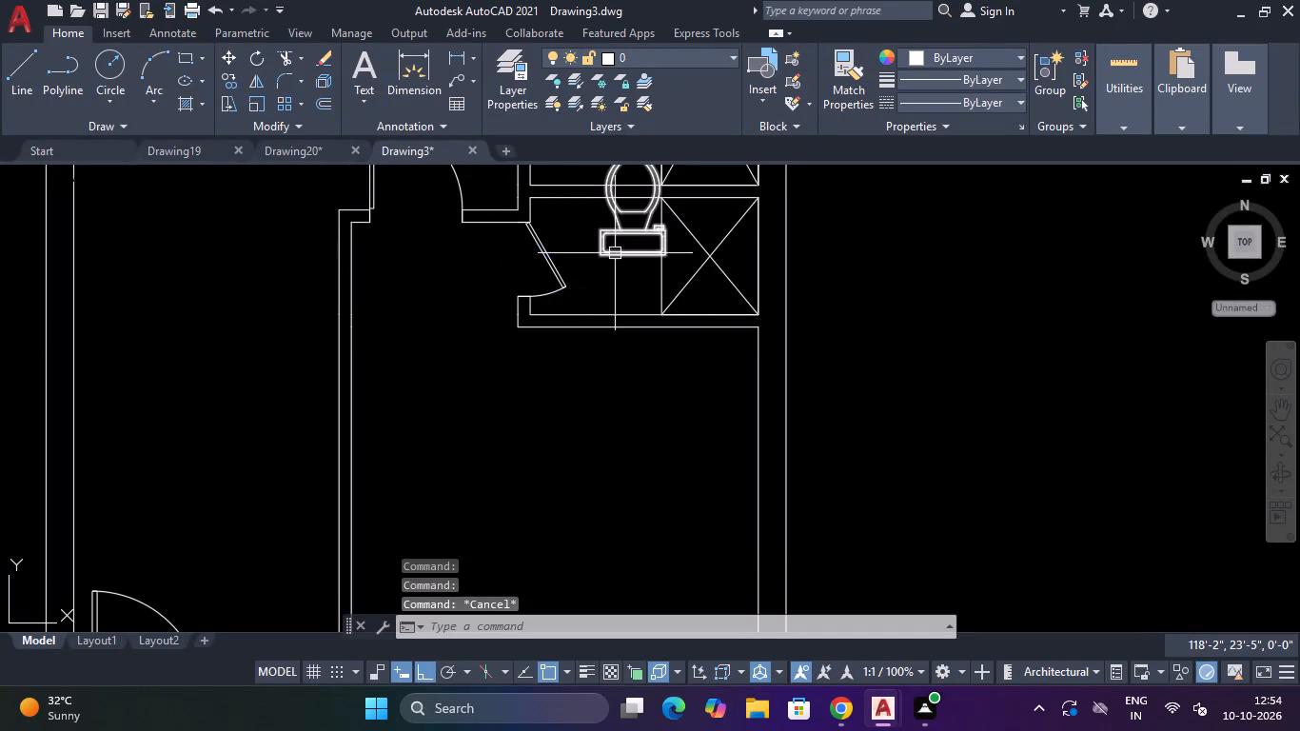
Move the lower bathroom's toilet down so its tank sits just above the room's lower wall.
left_click(624, 248)
key("m")
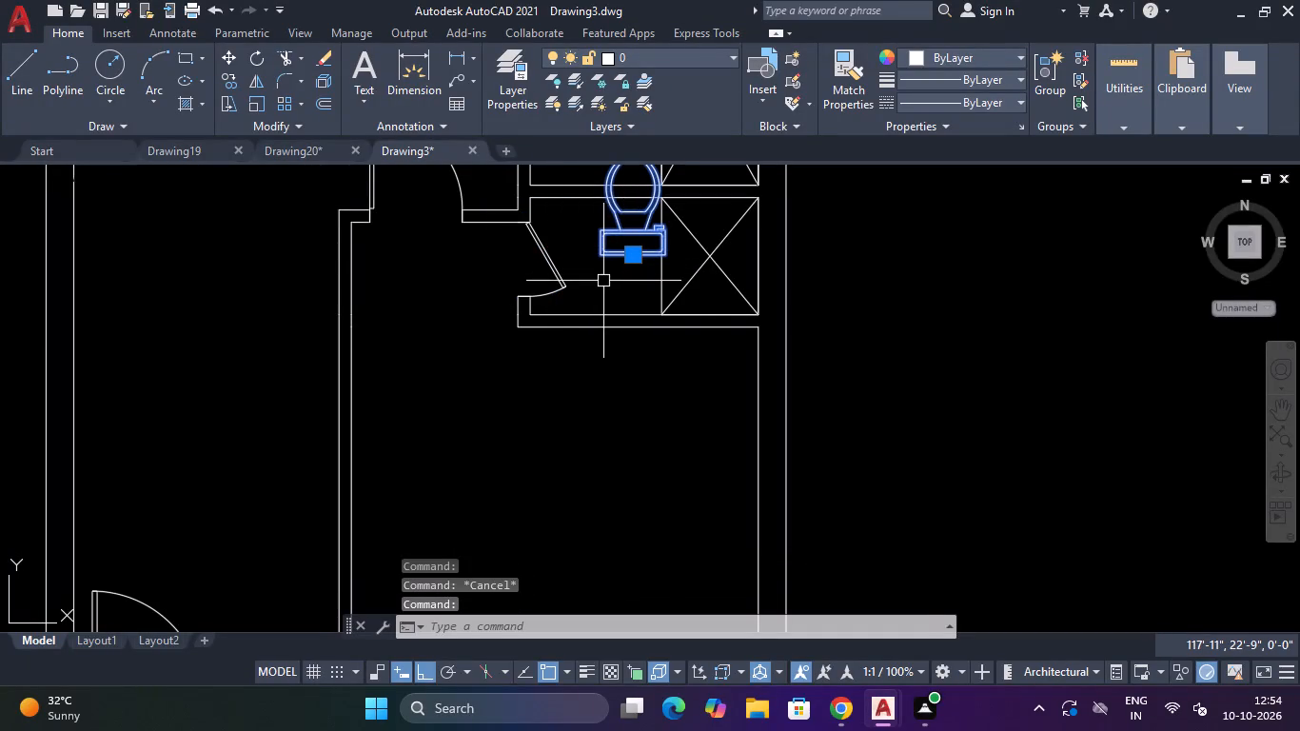
key("space")
left_click(635, 236)
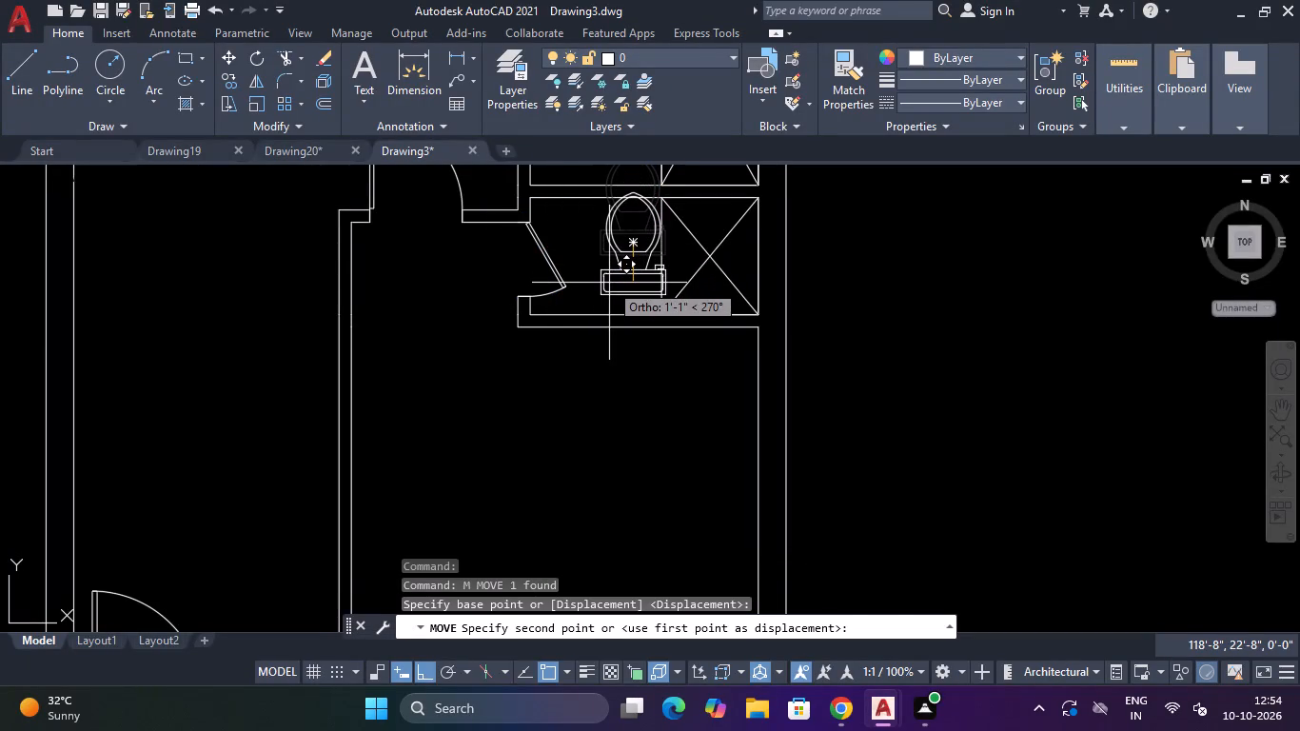
key("F8")
scroll(609, 283, "up", 3)
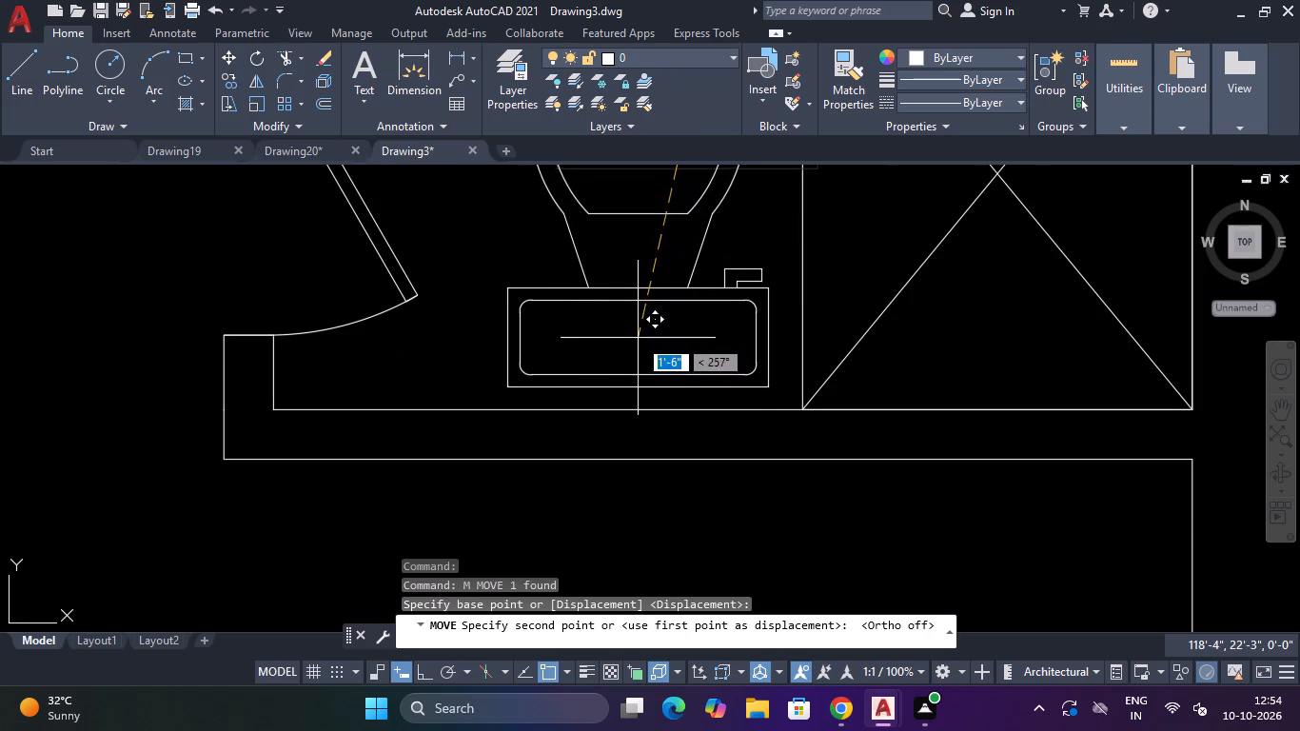
left_click(646, 355)
Scale the lower bathroom's toilet down freehand, using a base point on the bowl's edge.
scroll(653, 352, "down", 4)
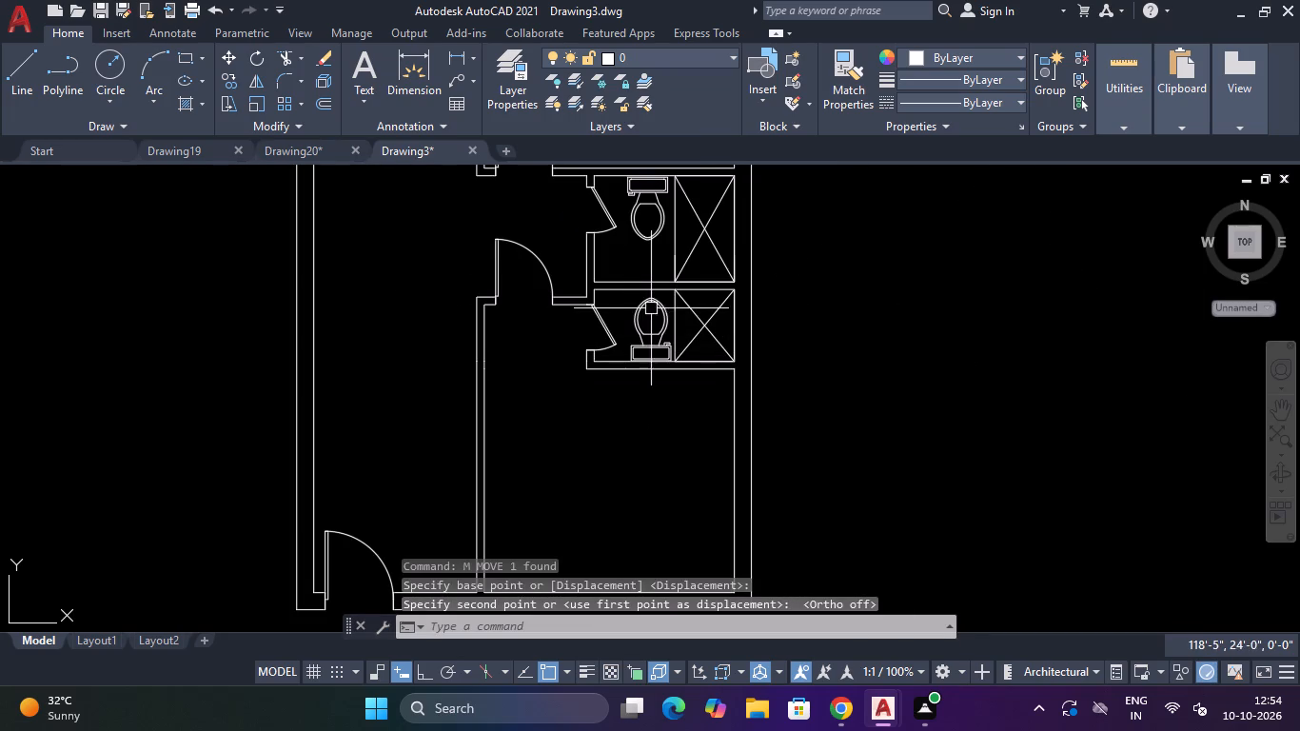
scroll(657, 301, "up", 2)
scroll(657, 306, "down", 2)
scroll(660, 316, "up", 3)
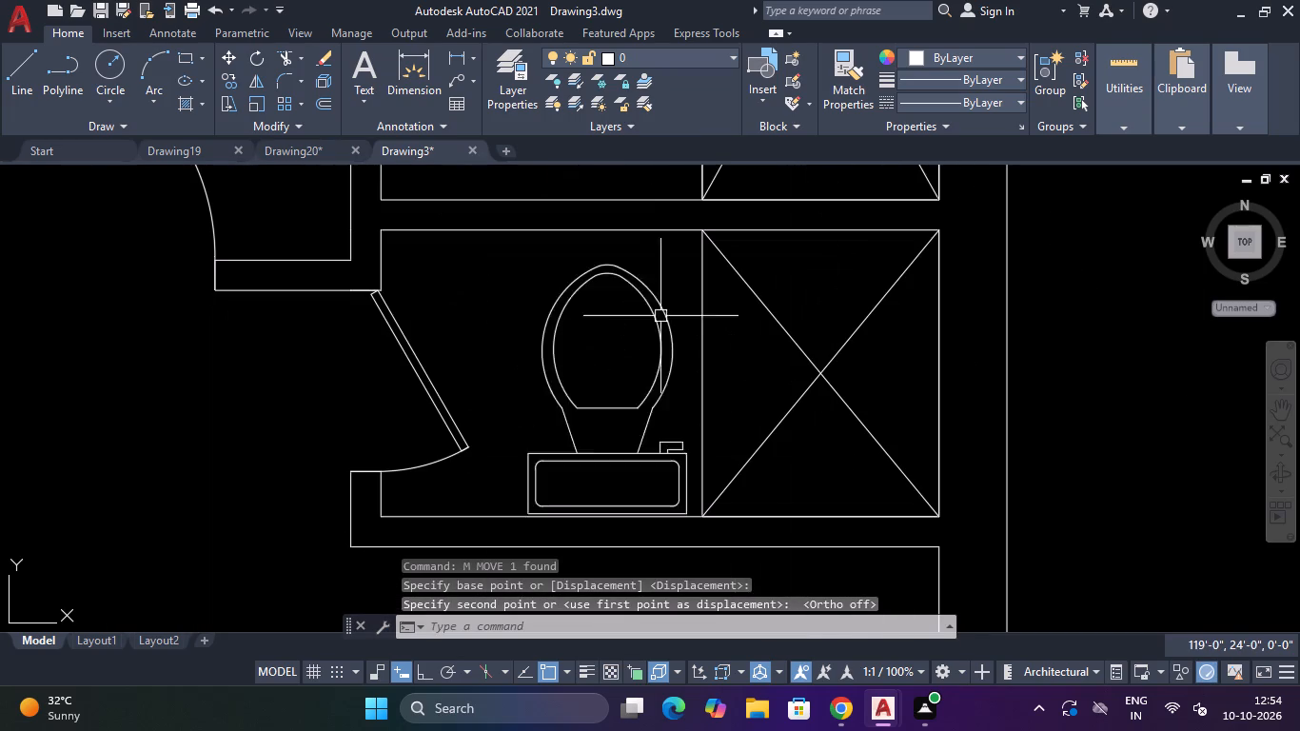
left_click(668, 297)
left_click(657, 316)
type("SC")
key("space")
left_click(657, 303)
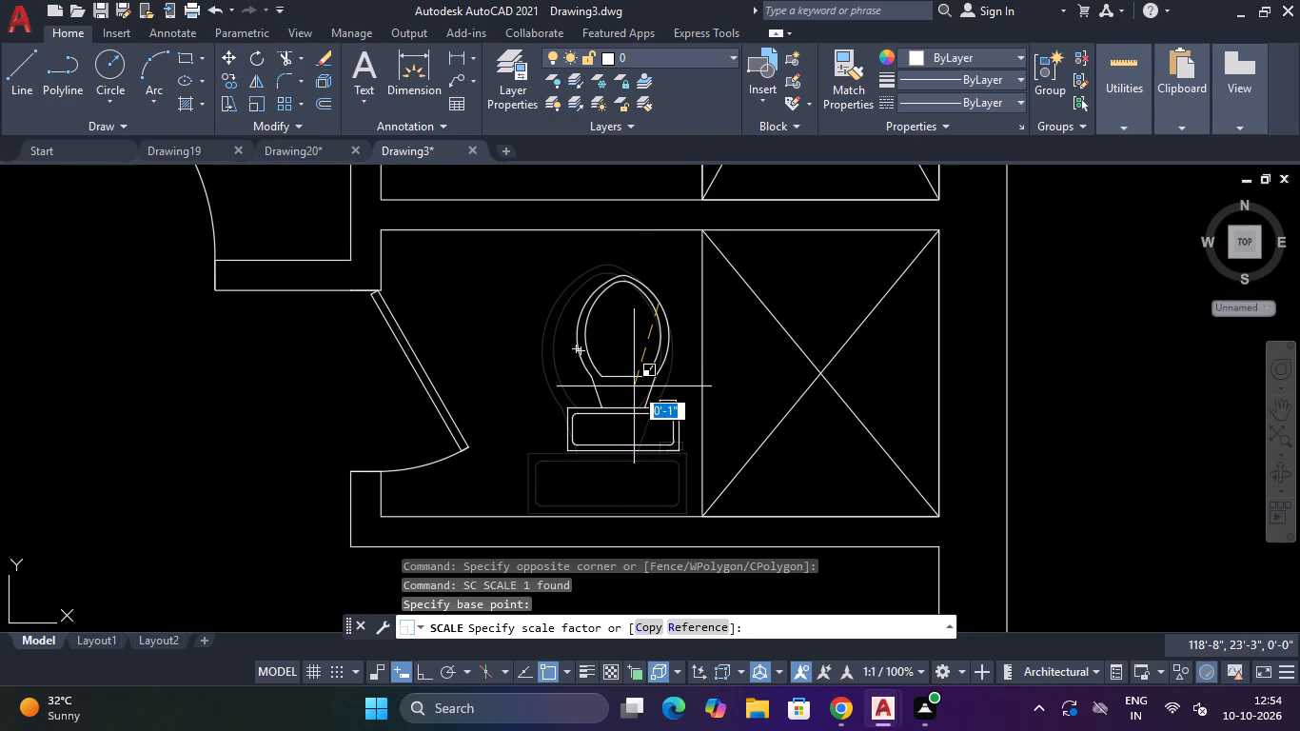
left_click(634, 386)
Move the reduced toilet in the lower bathroom down so its tank sits against the lower wall.
left_click(666, 292)
left_click(648, 326)
type("M")
key("space")
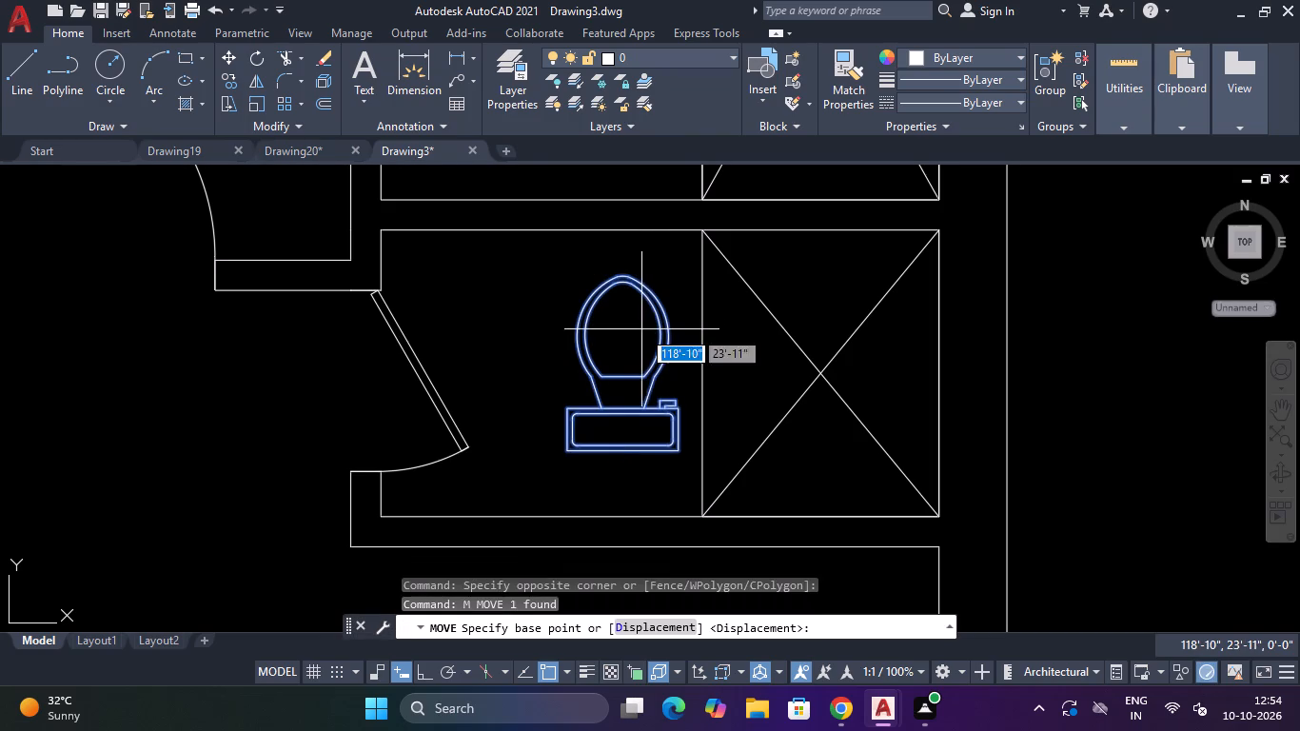
left_click(621, 430)
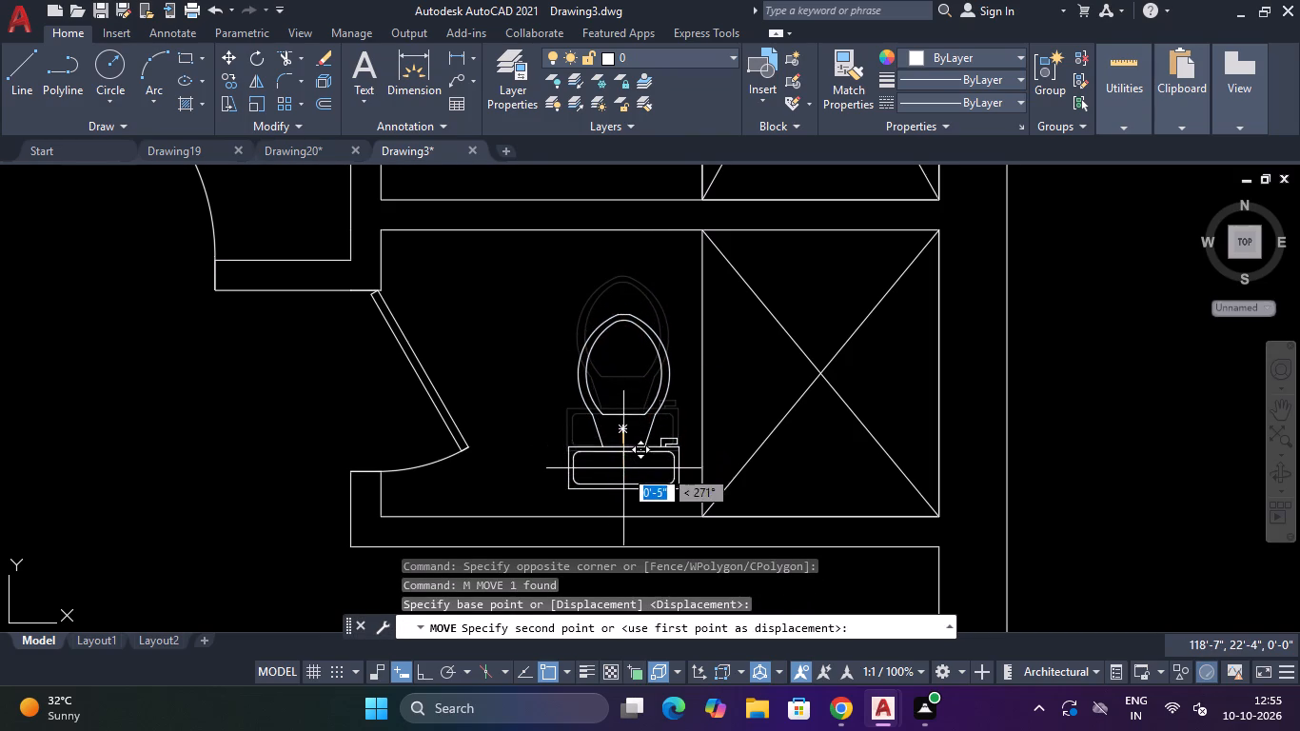
left_click(620, 490)
Scale the upper bathroom's toilet down freehand to about the same size as the lower bathroom's toilet.
scroll(629, 468, "down", 3)
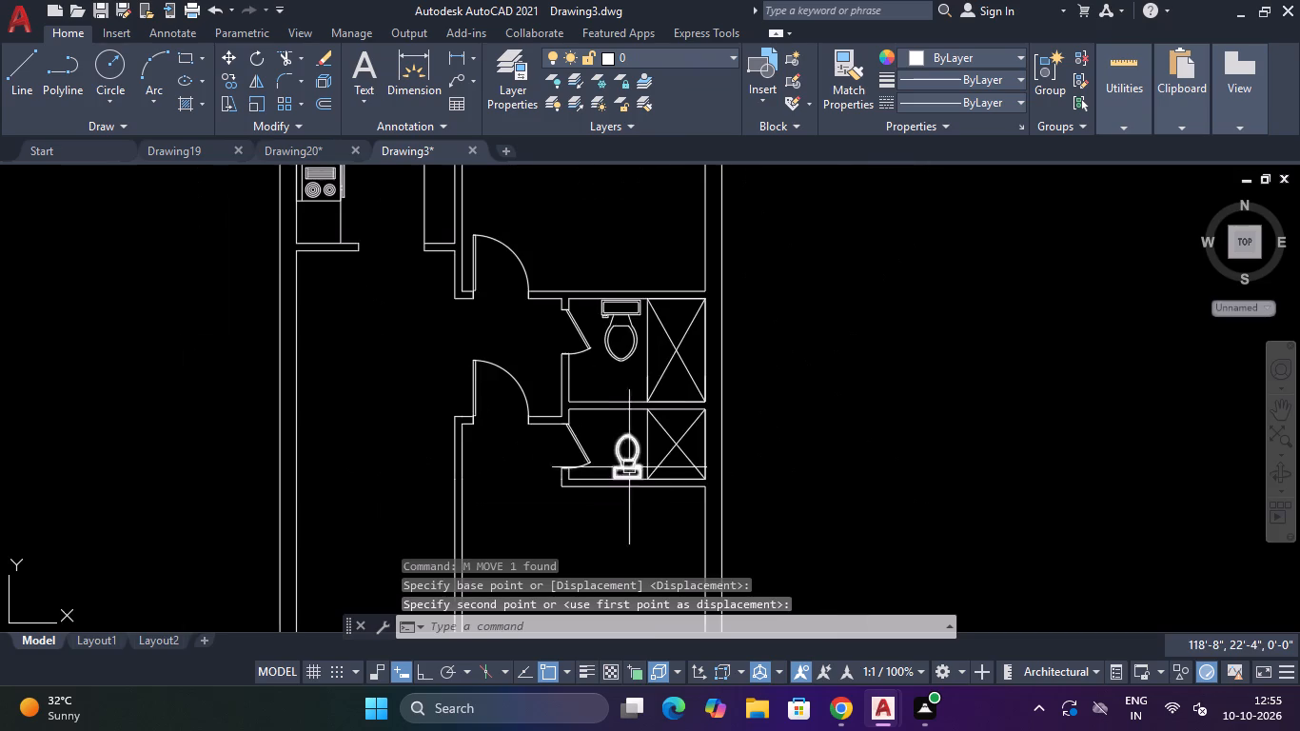
scroll(623, 339, "up", 3)
left_click(660, 281)
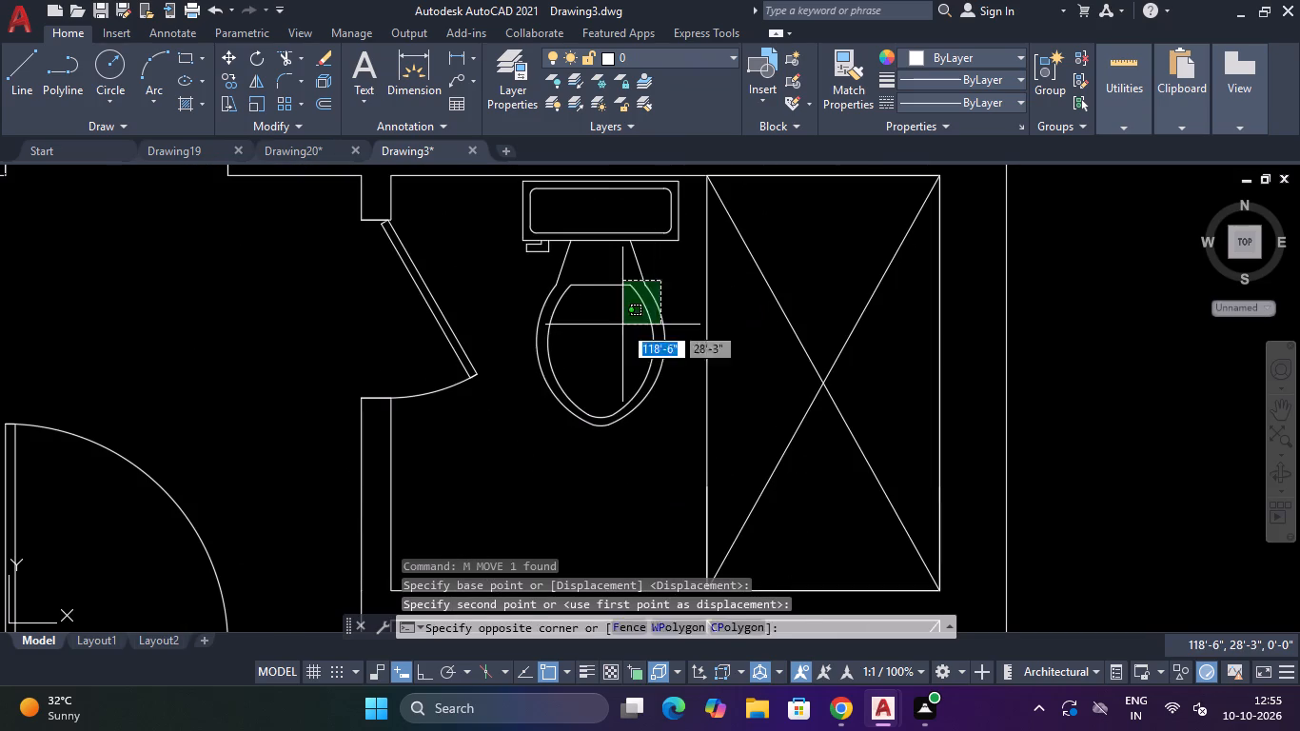
left_click(622, 325)
type("SC")
key("space")
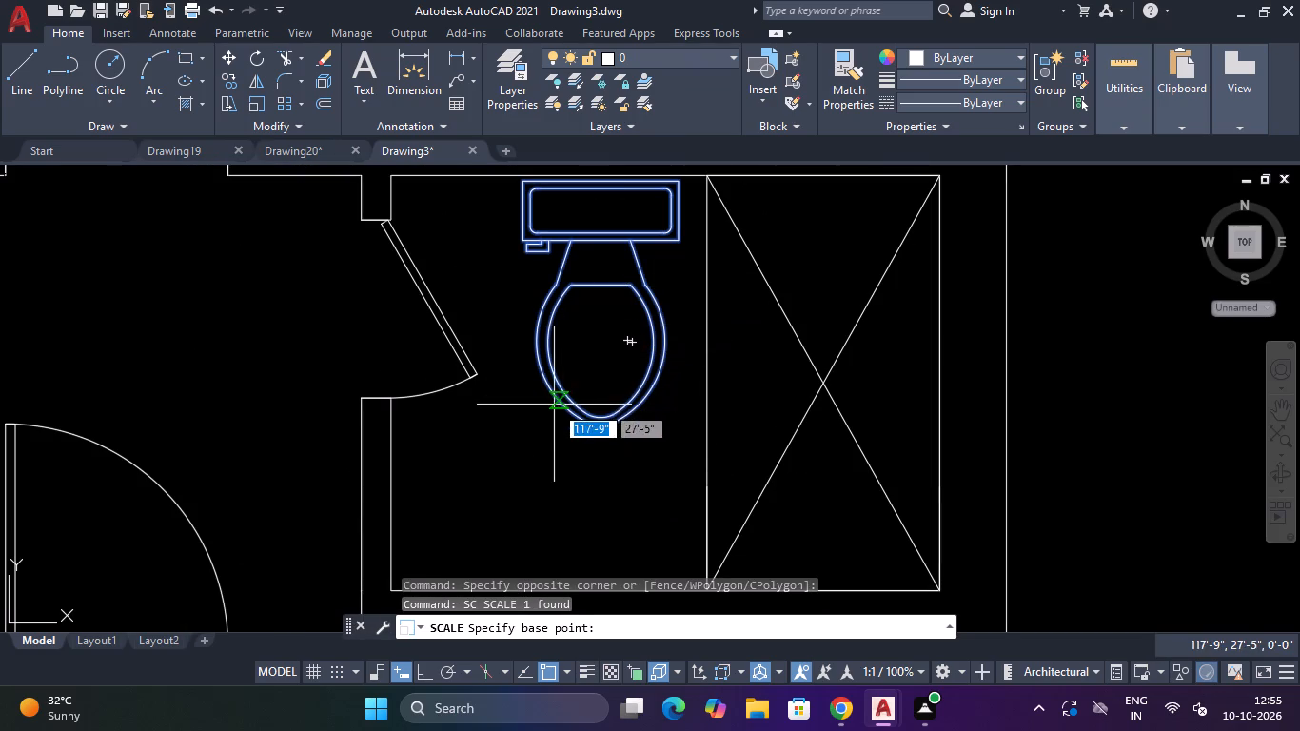
left_click(554, 405)
left_click(592, 322)
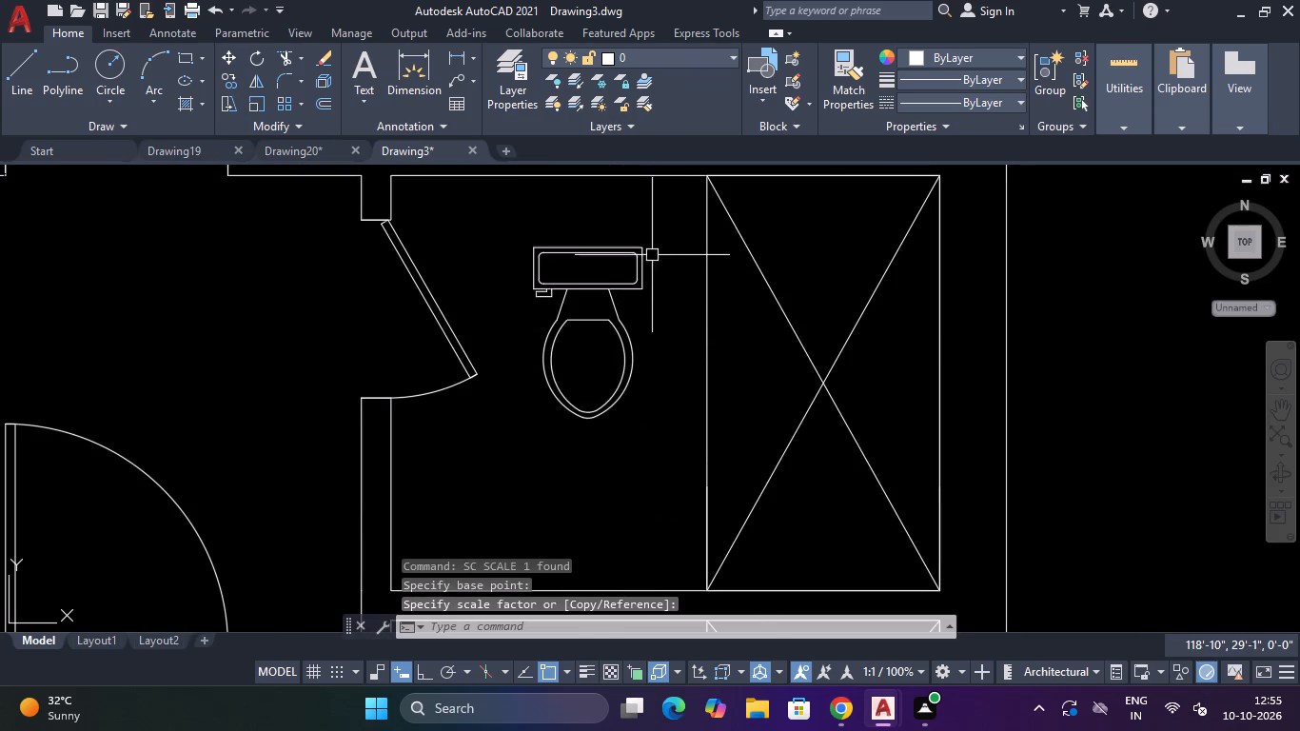
Move the reduced toilet in the upper bathroom up by its tank centre so the tank sits near the upper wall.
left_click(651, 259)
left_click(608, 299)
type("M")
key("space")
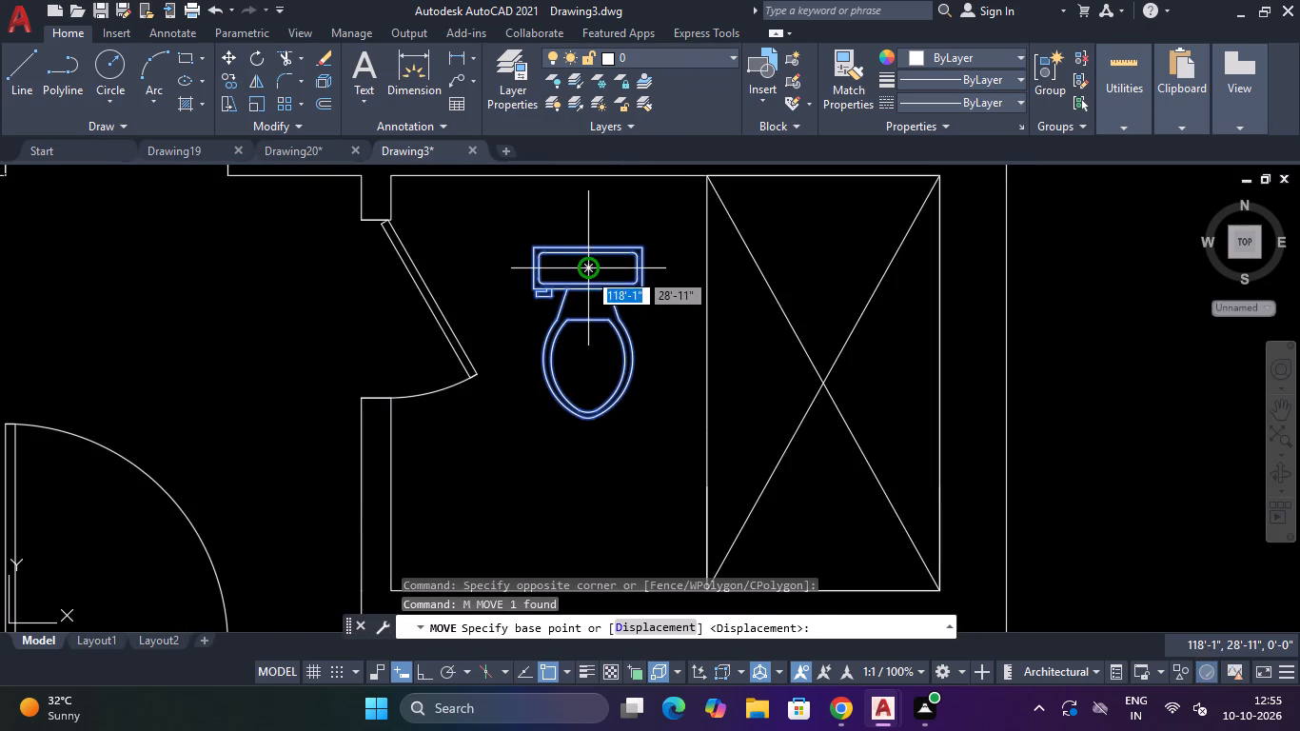
left_click(587, 271)
left_click(607, 207)
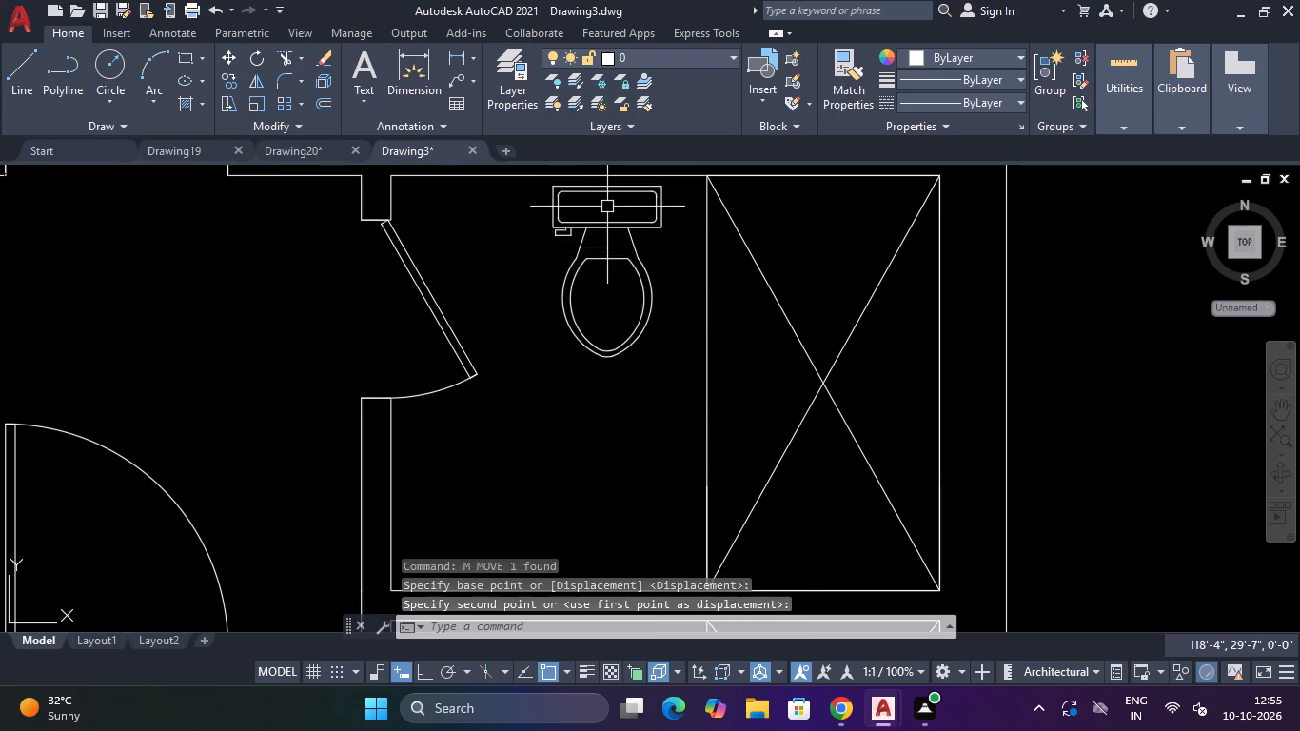
Draw a 4' by 9" horizontal rectangle in the empty area to the right of the floor plan.
scroll(608, 210, "down", 3)
scroll(419, 283, "down", 1)
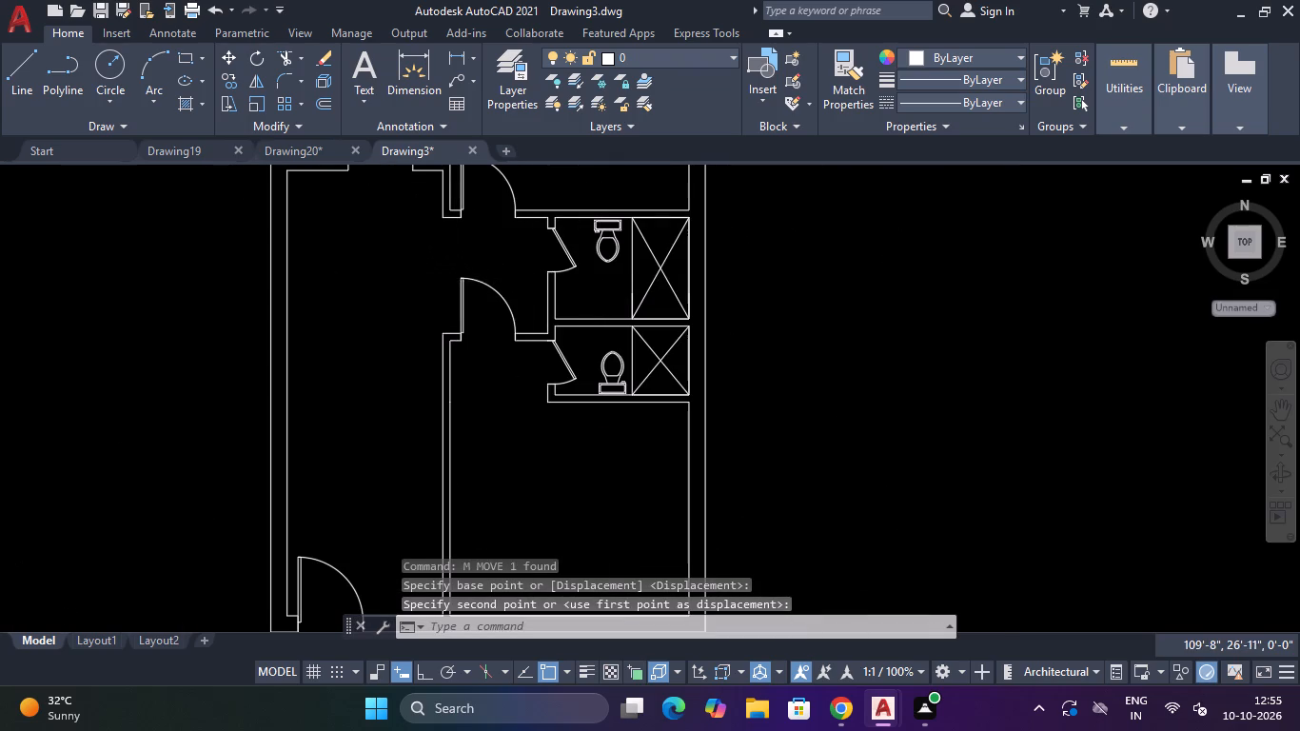
scroll(379, 252, "down", 2)
scroll(378, 252, "up", 1)
scroll(378, 252, "down", 2)
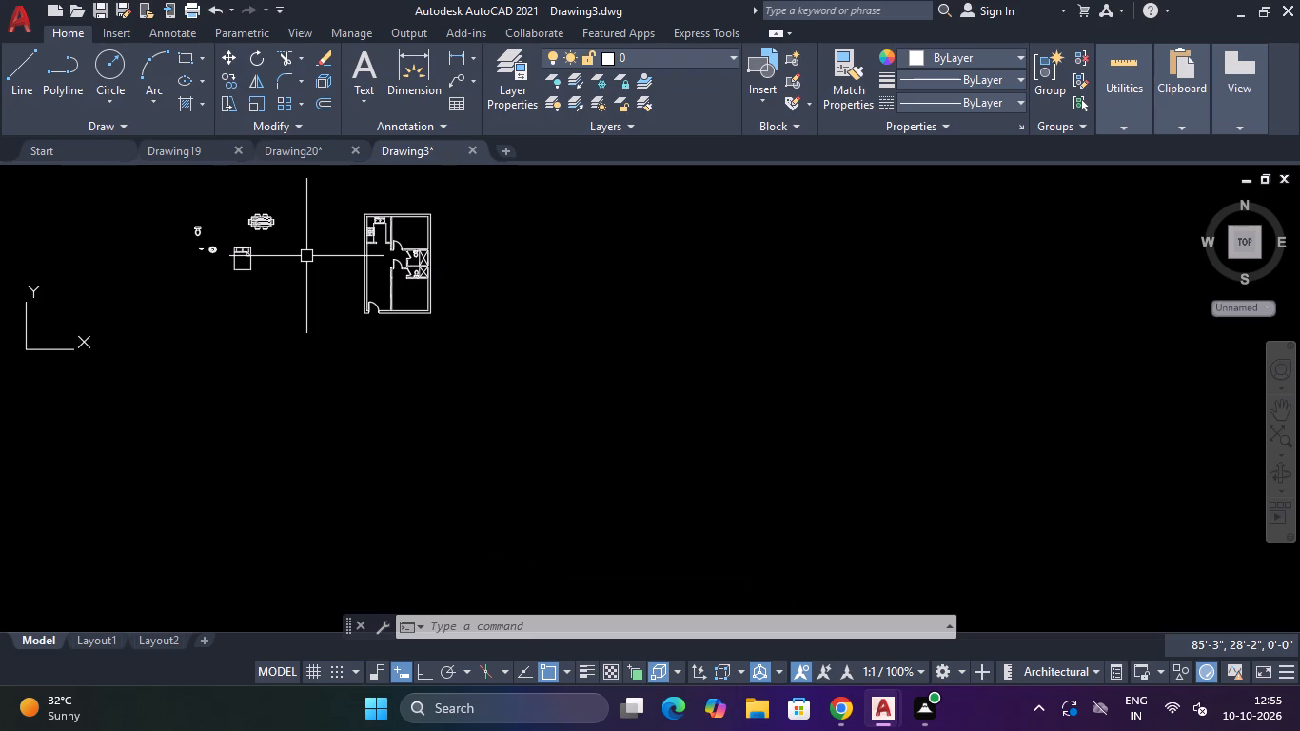
type("REC")
key("space")
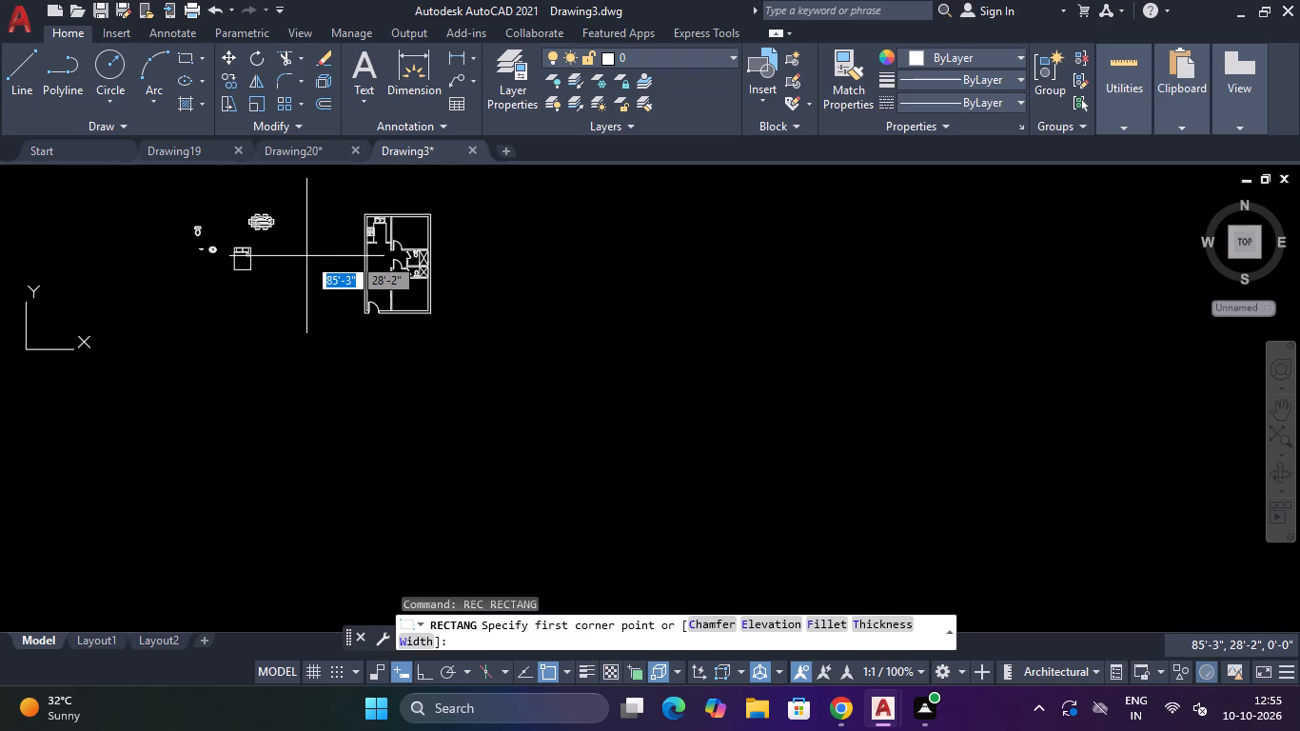
left_click(512, 234)
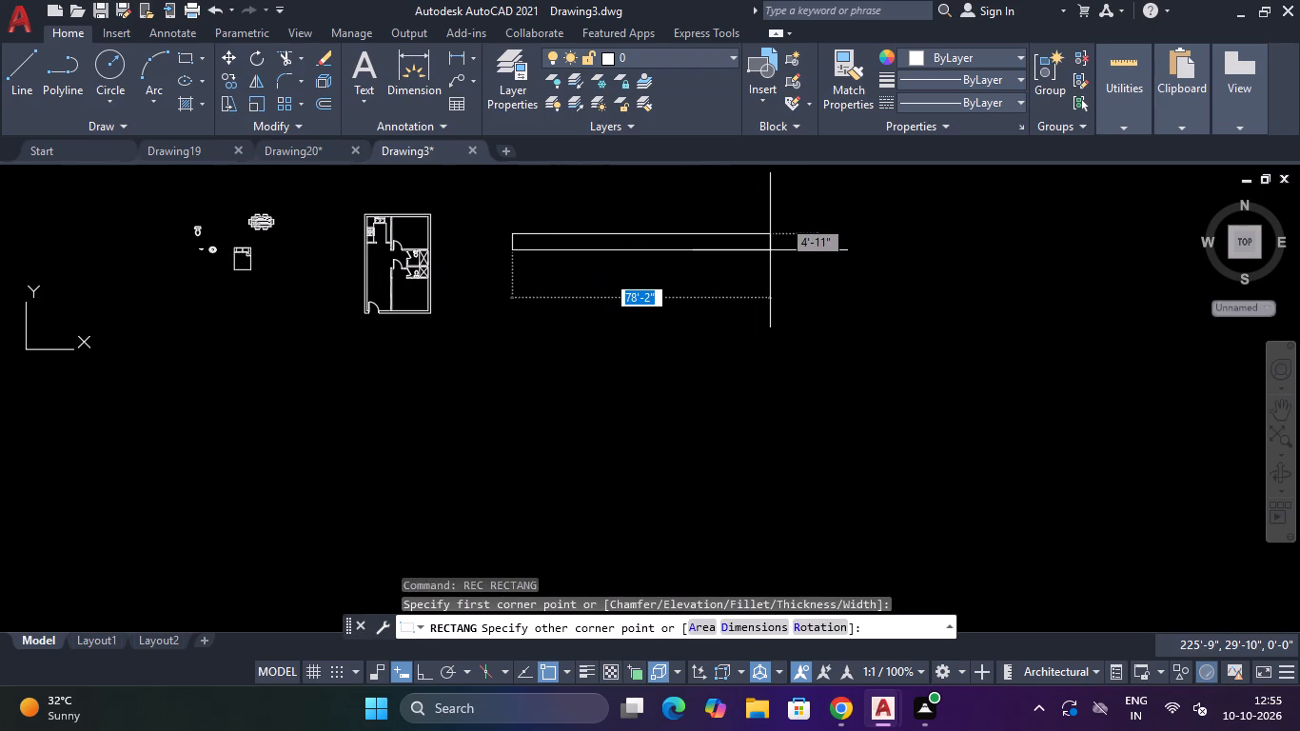
type("4'")
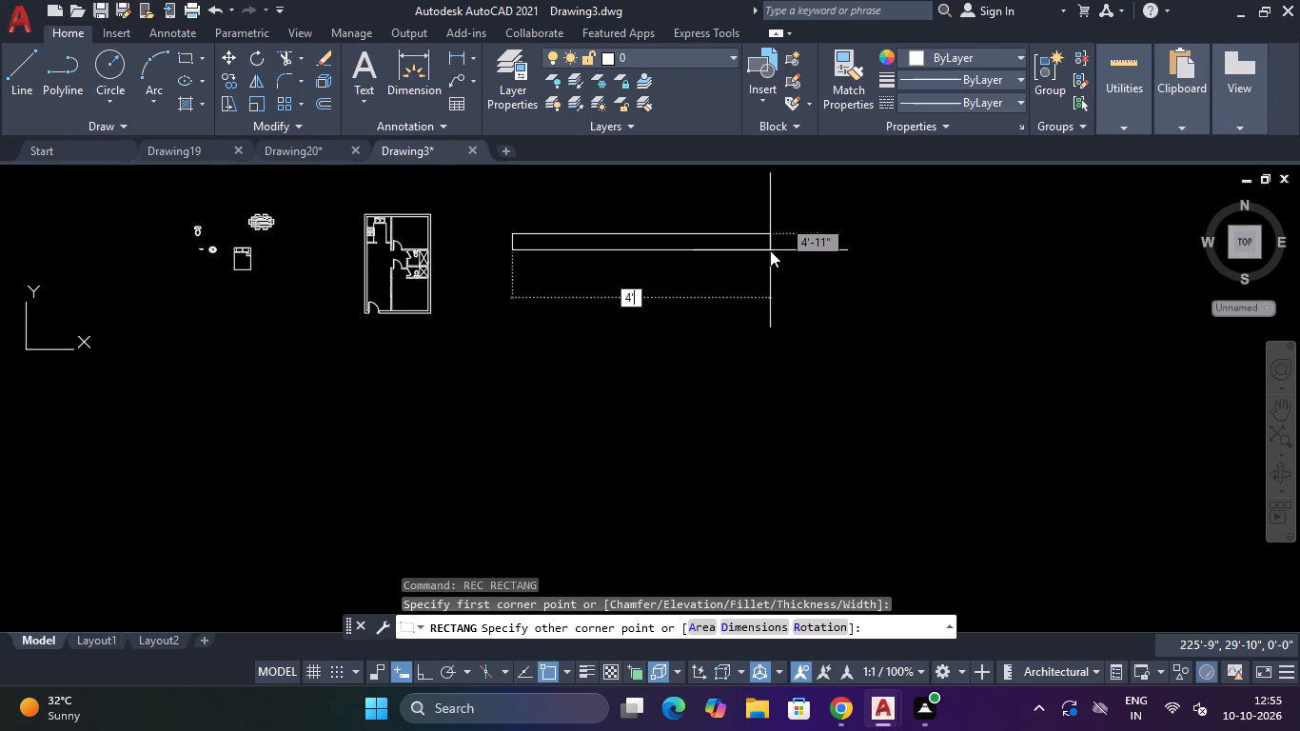
key("Tab")
type("9\"")
key("Return")
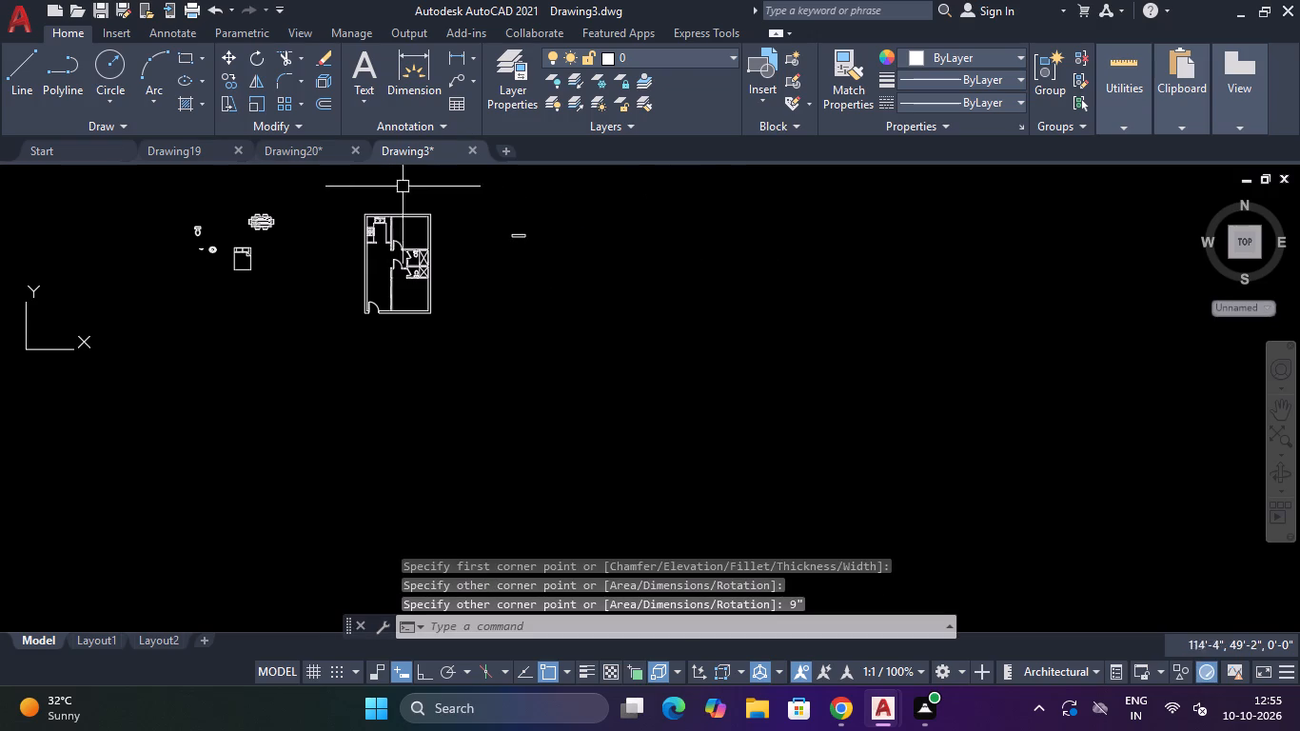
Draw a 2' by 9" rectangle to the right of the 4' by 9" rectangle.
scroll(530, 209, "up", 4)
type("REC")
key("space")
left_click(551, 276)
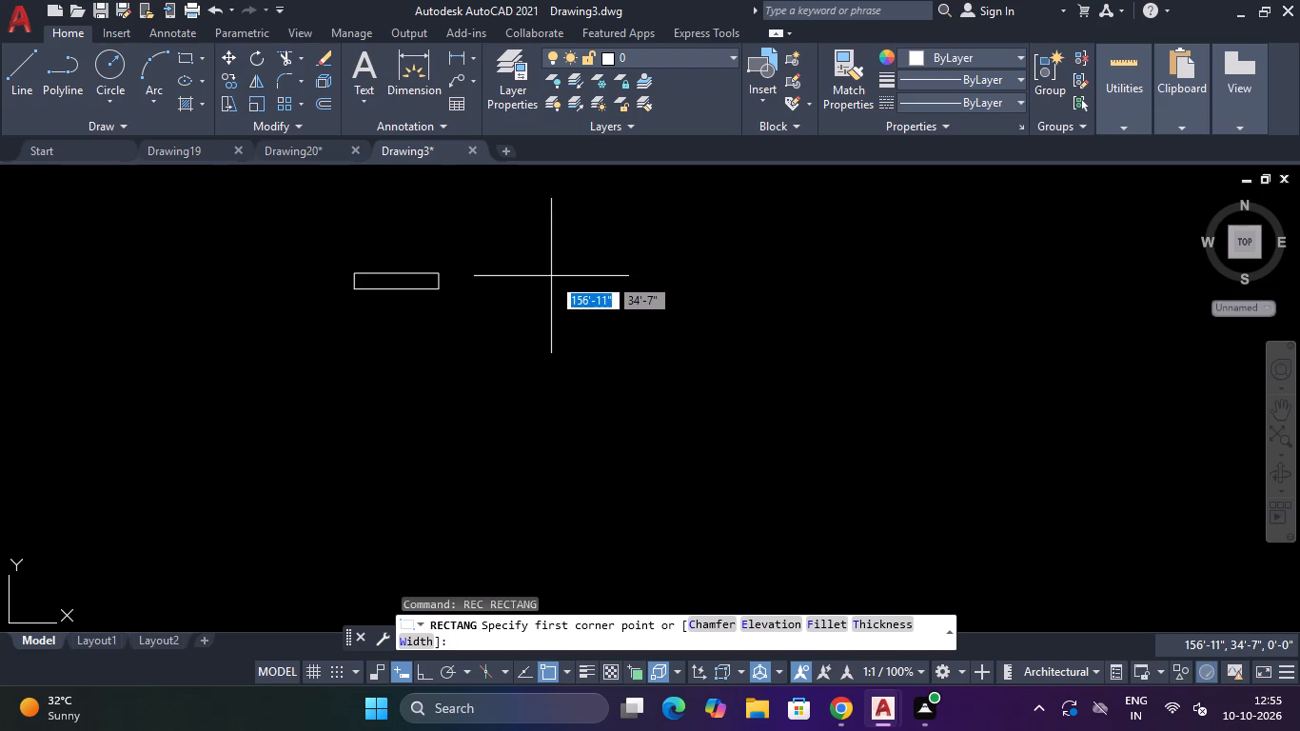
left_click(556, 268)
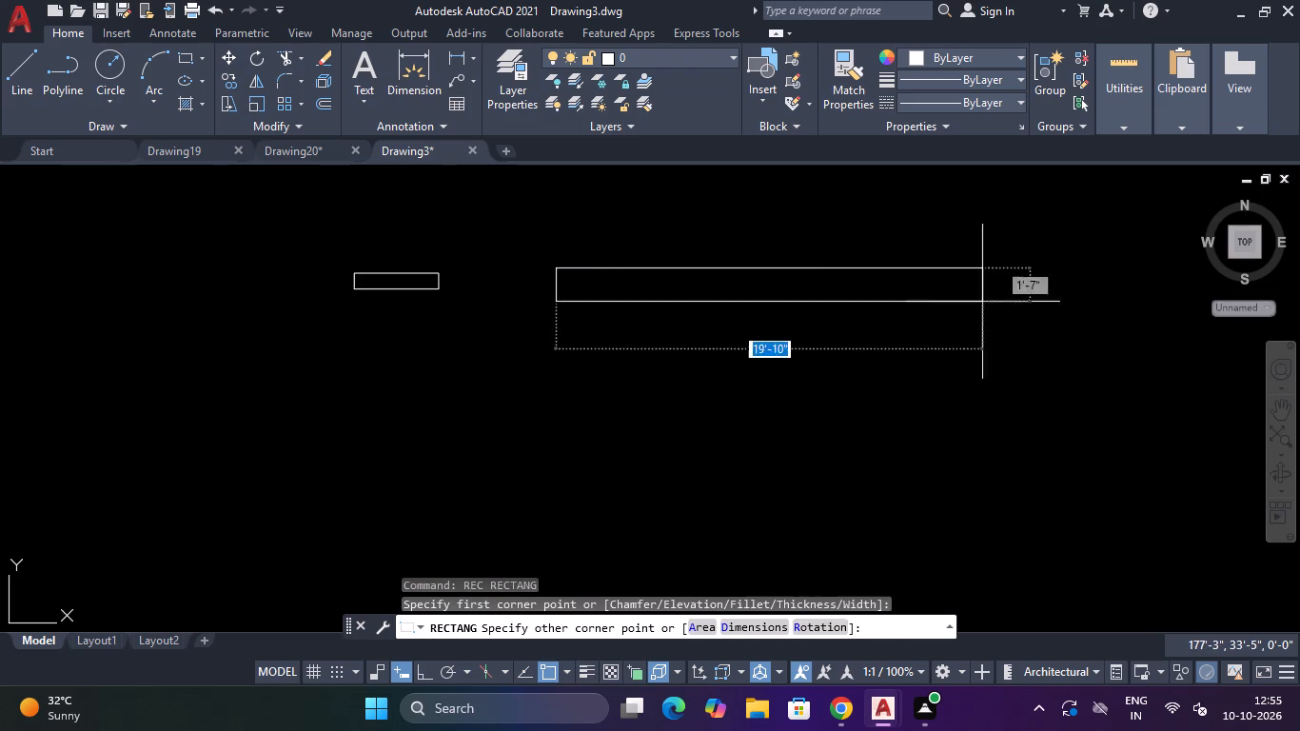
type("2'")
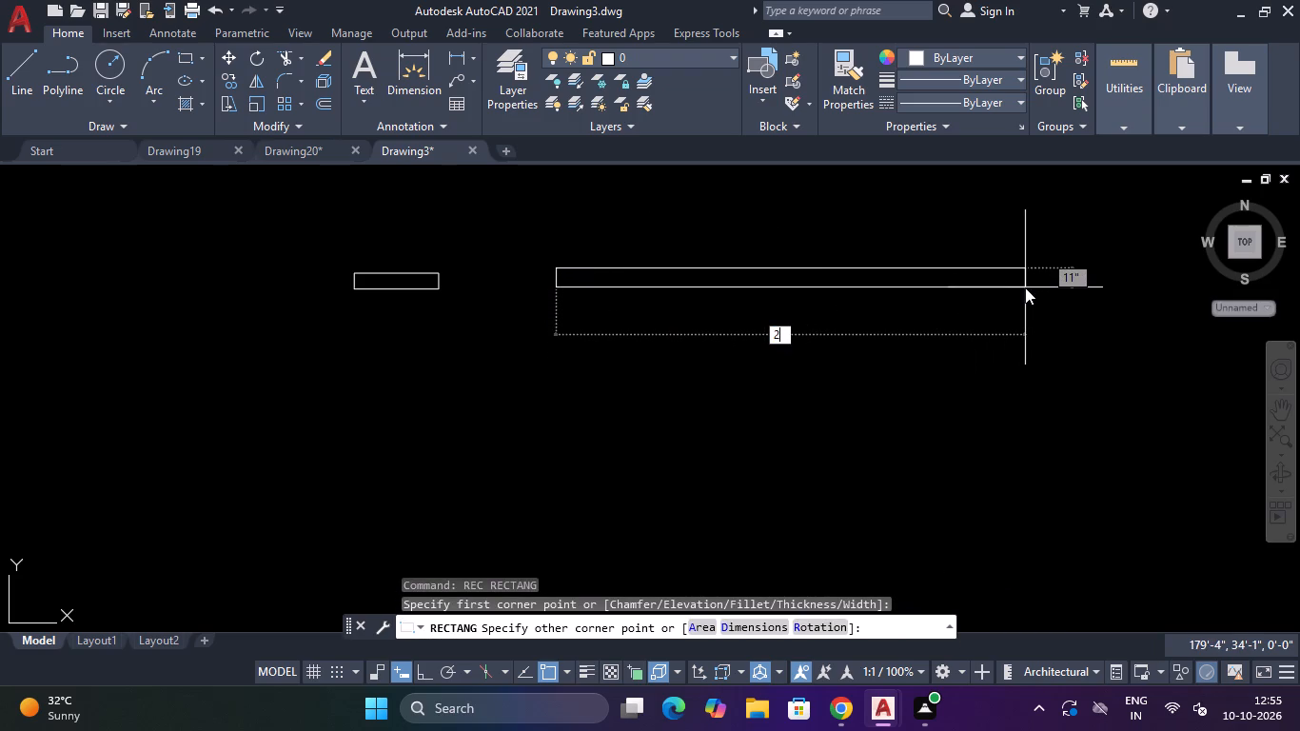
key("Tab")
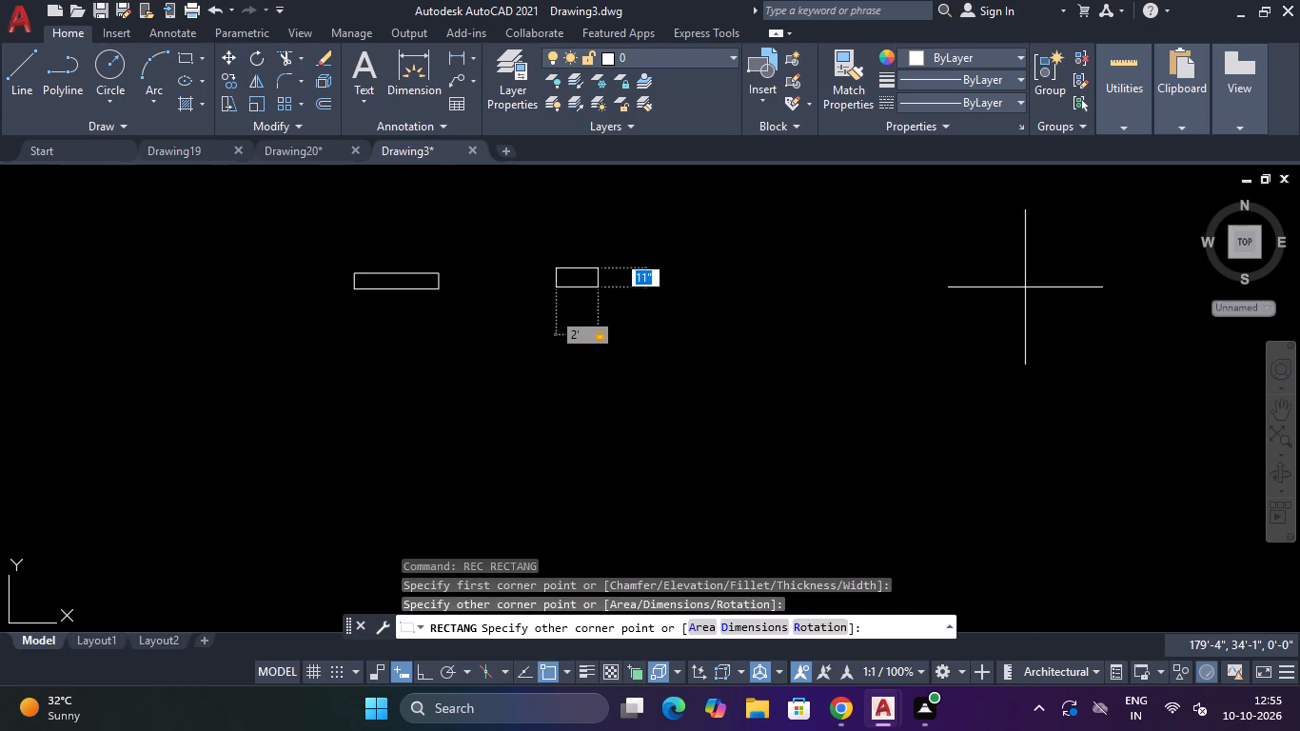
type("9\"")
key("Return")
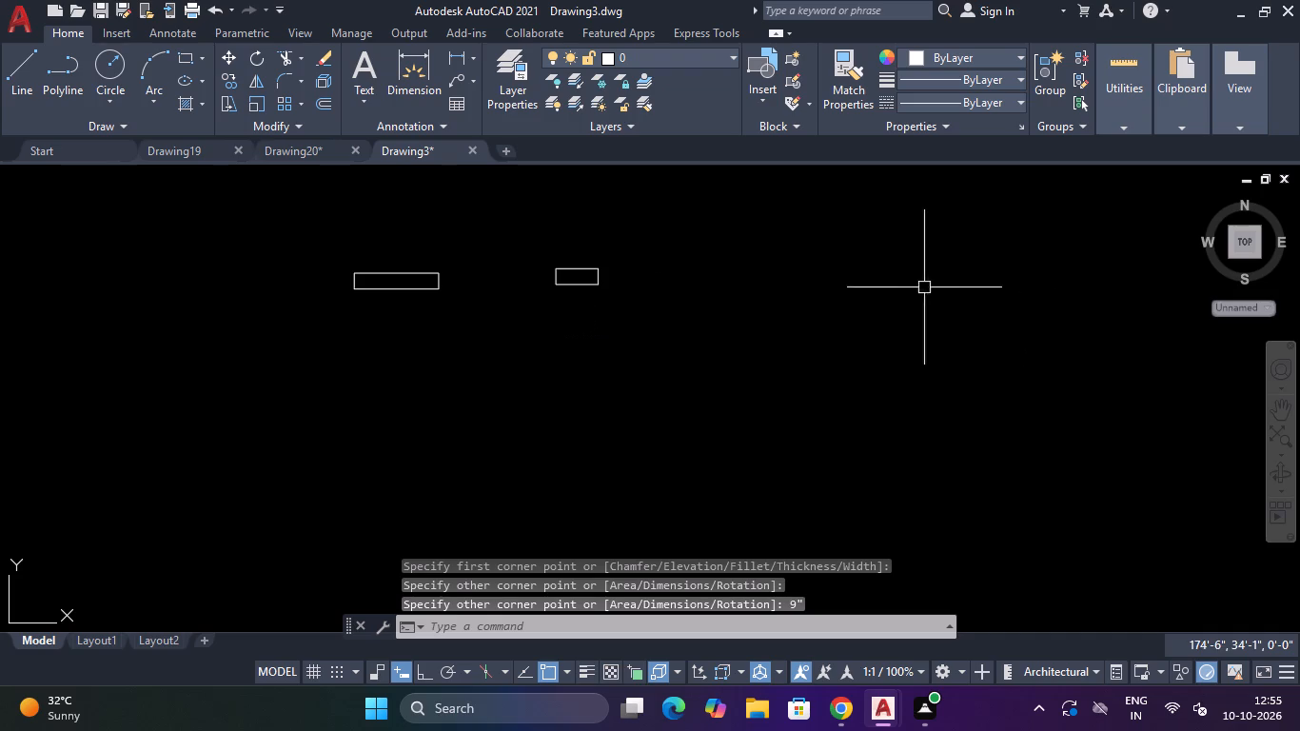
Explode the 4' by 9" rectangle into separate lines.
scroll(410, 286, "up", 3)
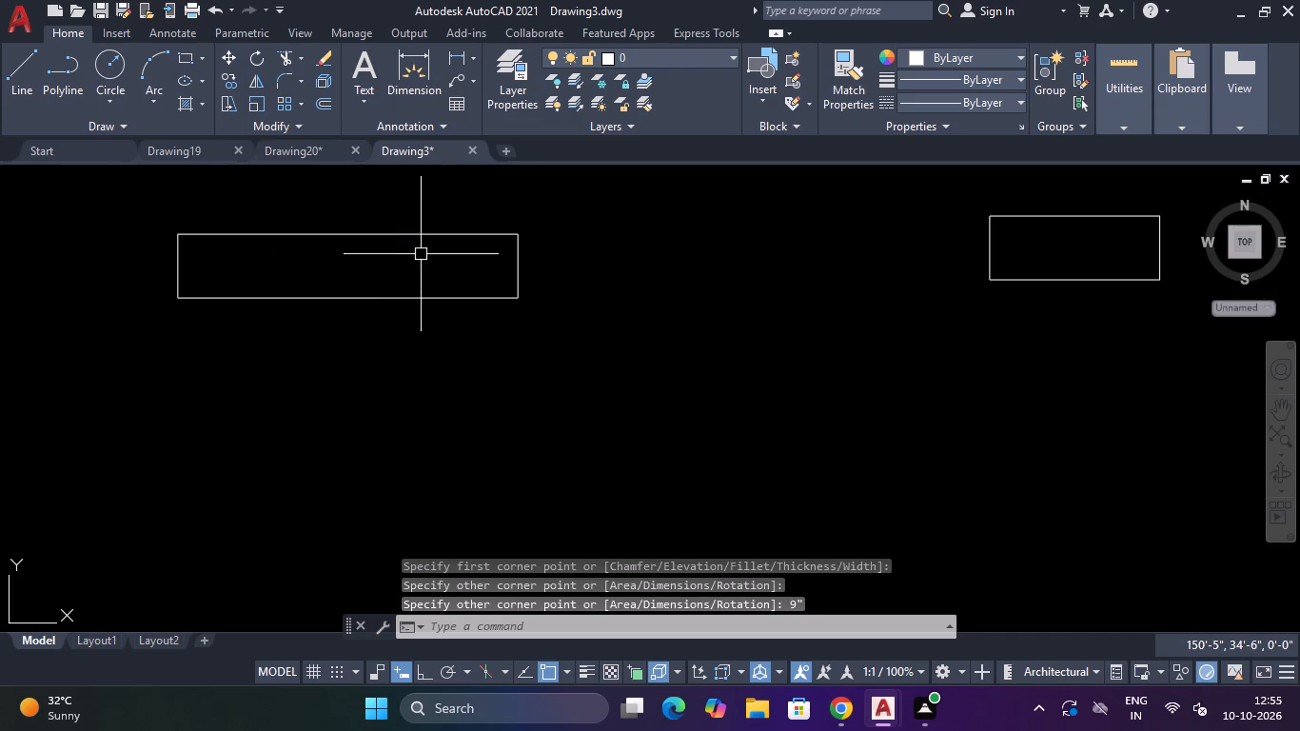
scroll(423, 247, "up", 2)
scroll(423, 247, "down", 4)
scroll(426, 227, "up", 1)
left_click(426, 227)
left_click(393, 262)
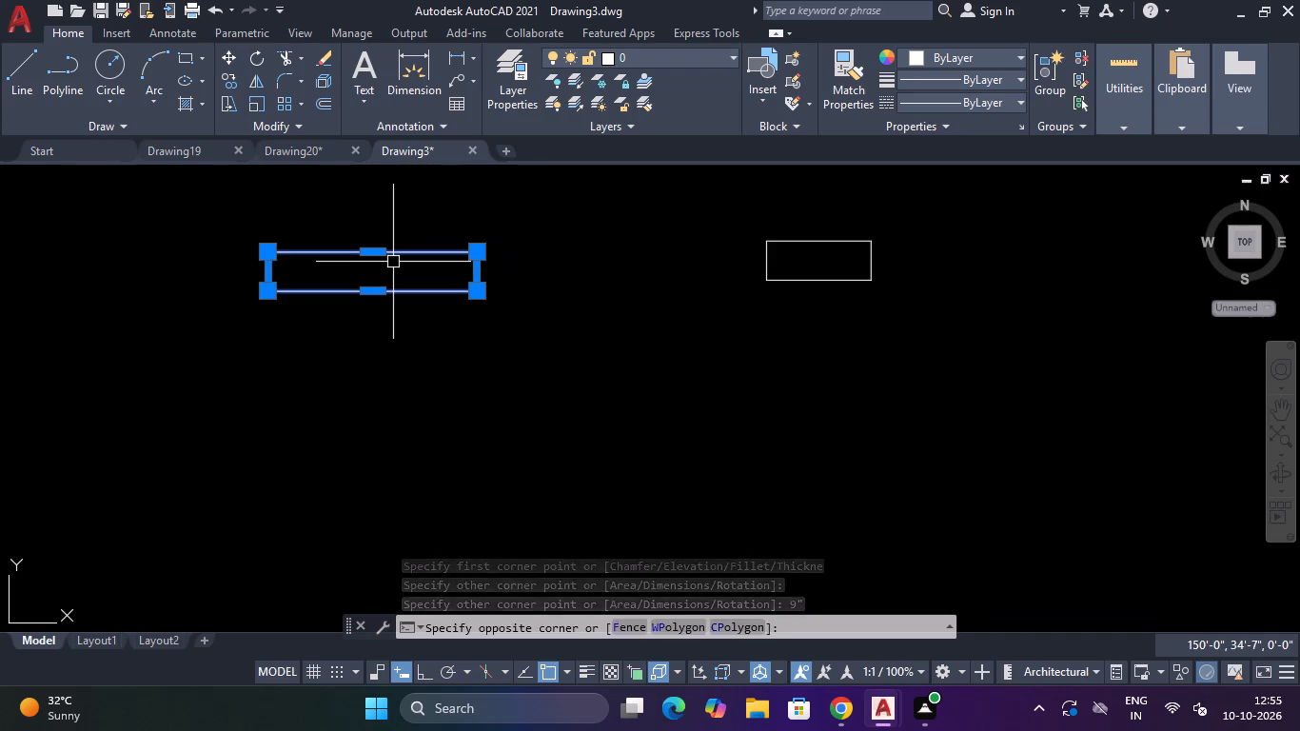
type("EXP")
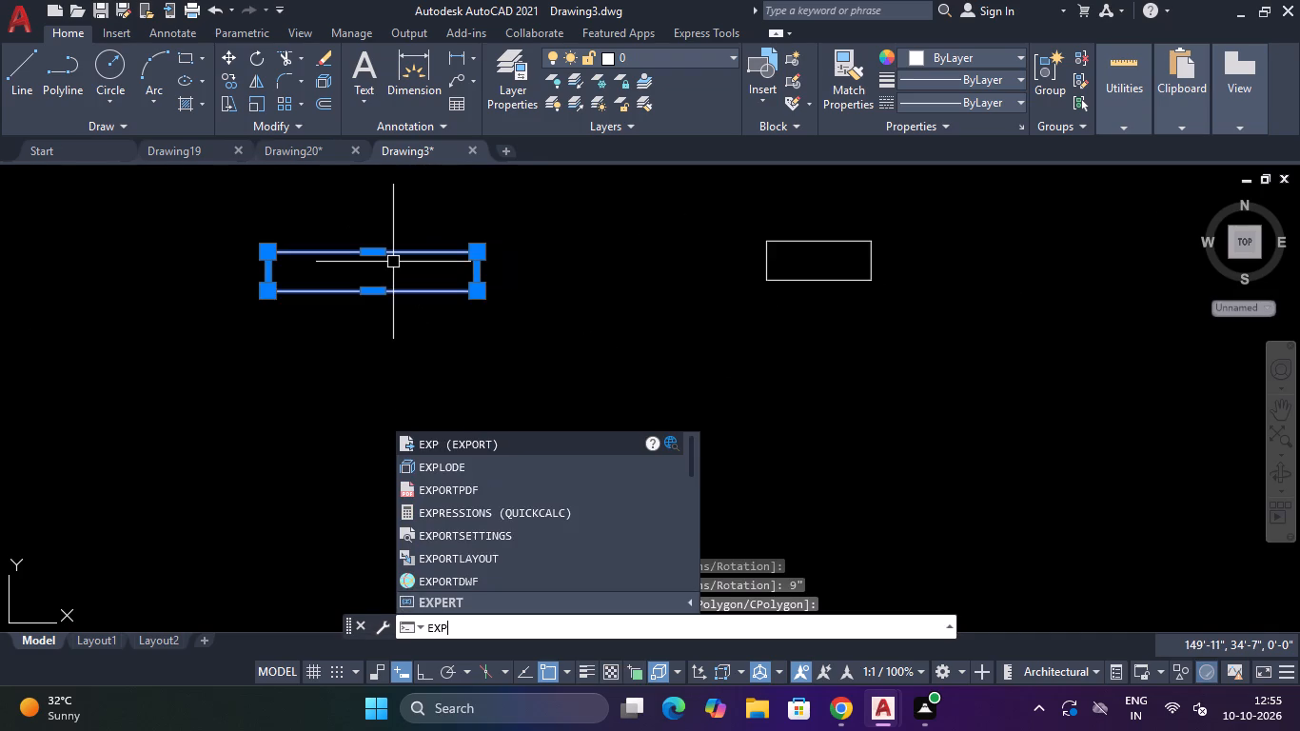
key("Down")
key("Return")
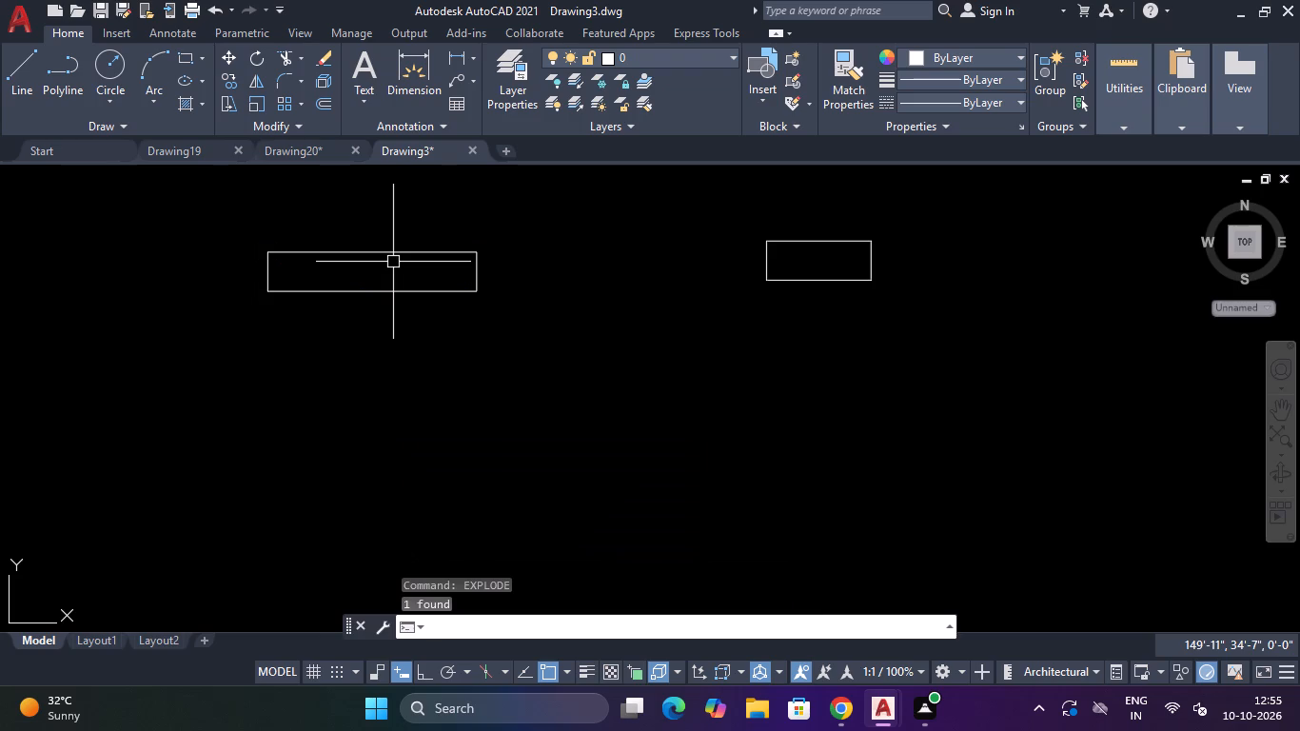
Explode the 2' by 9" rectangle into separate lines.
scroll(880, 208, "up", 2)
left_click(754, 278)
left_click(721, 326)
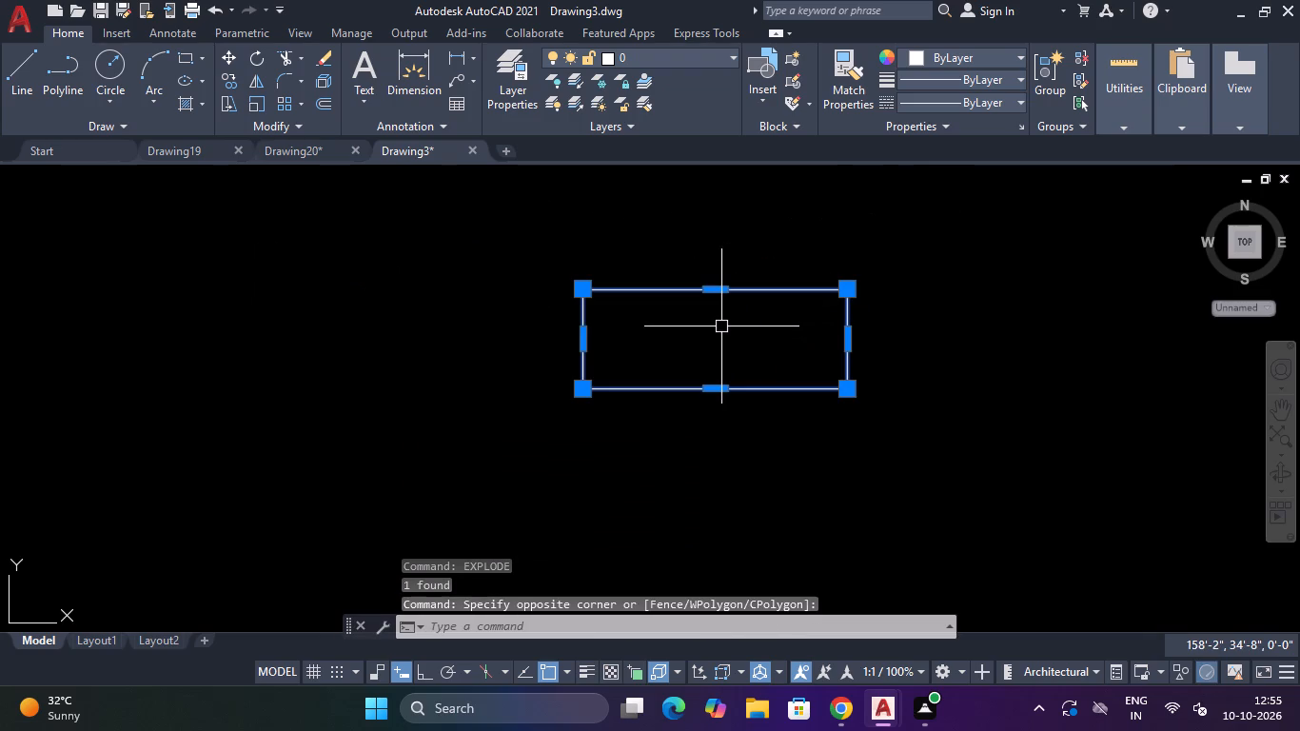
type("EXP")
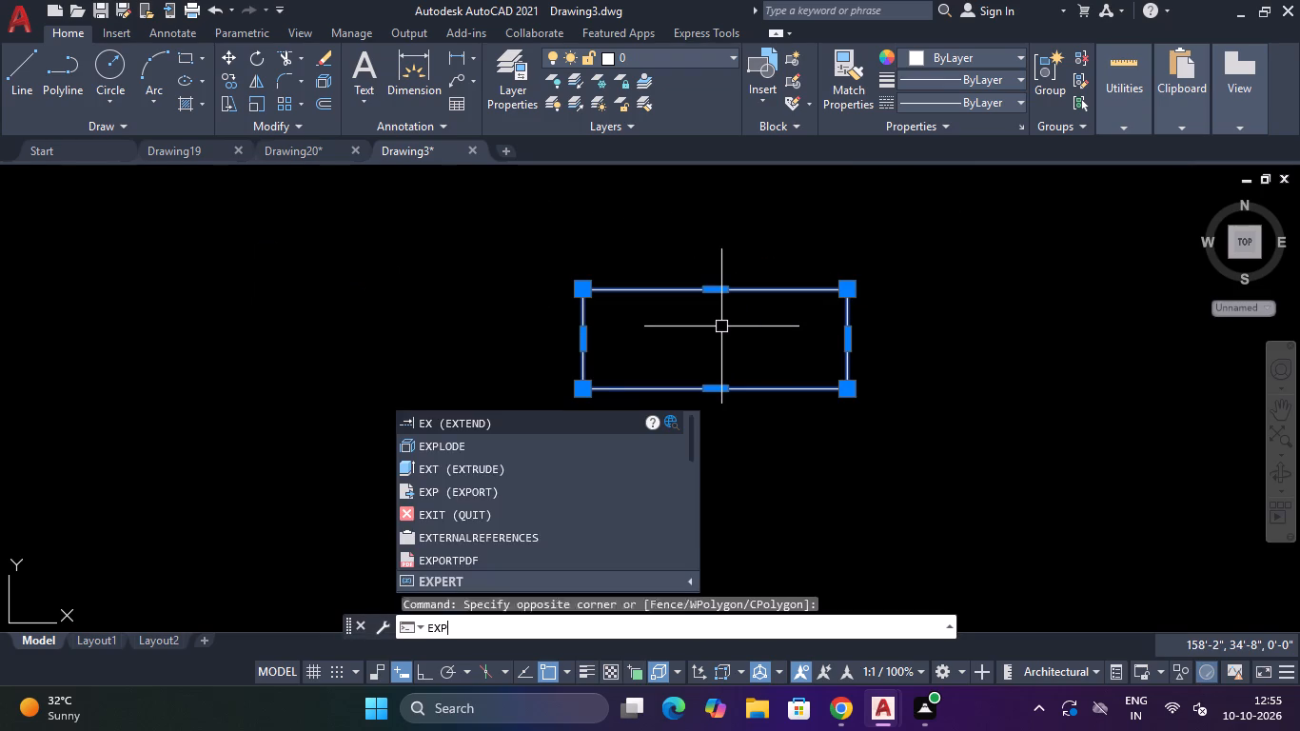
key("Down")
key("Return")
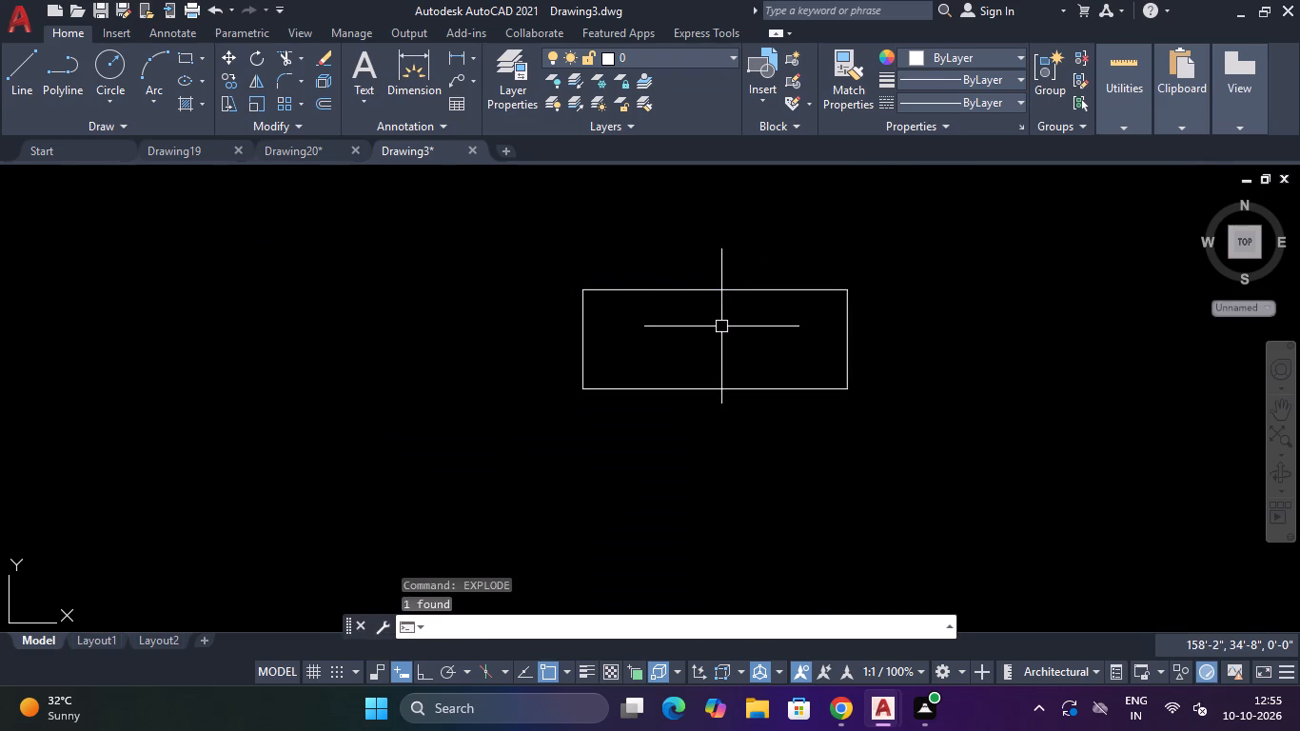
Draw a horizontal centre line between the short-side midpoints of both the 4' and the 2' rectangle.
scroll(687, 344, "down", 3)
scroll(361, 350, "up", 1)
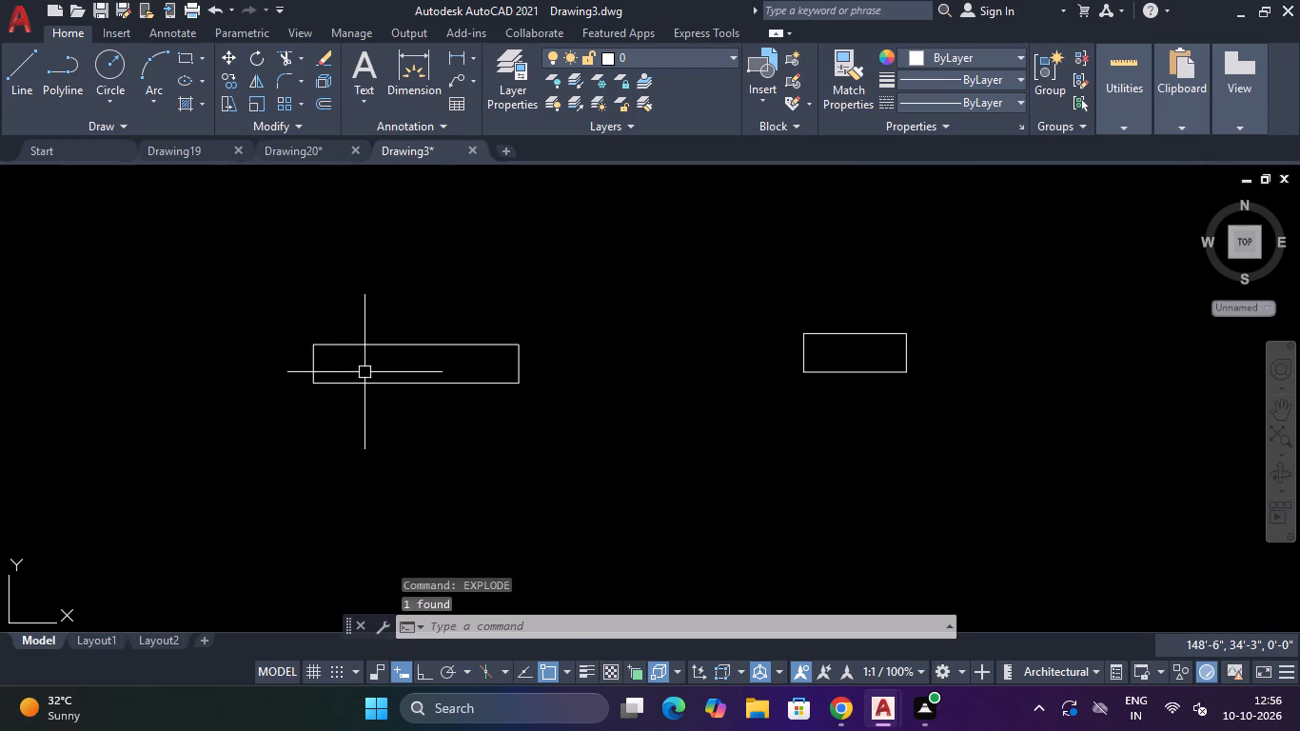
type("L")
key("space")
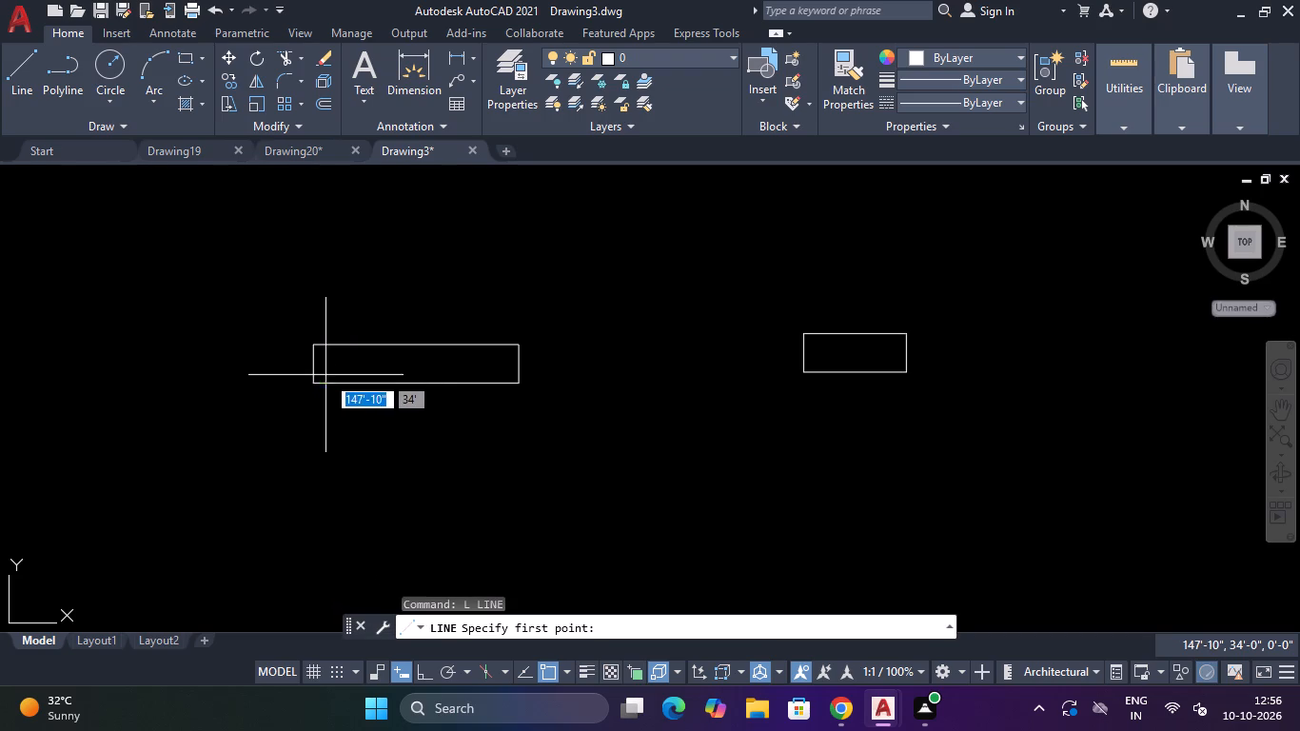
left_click(314, 365)
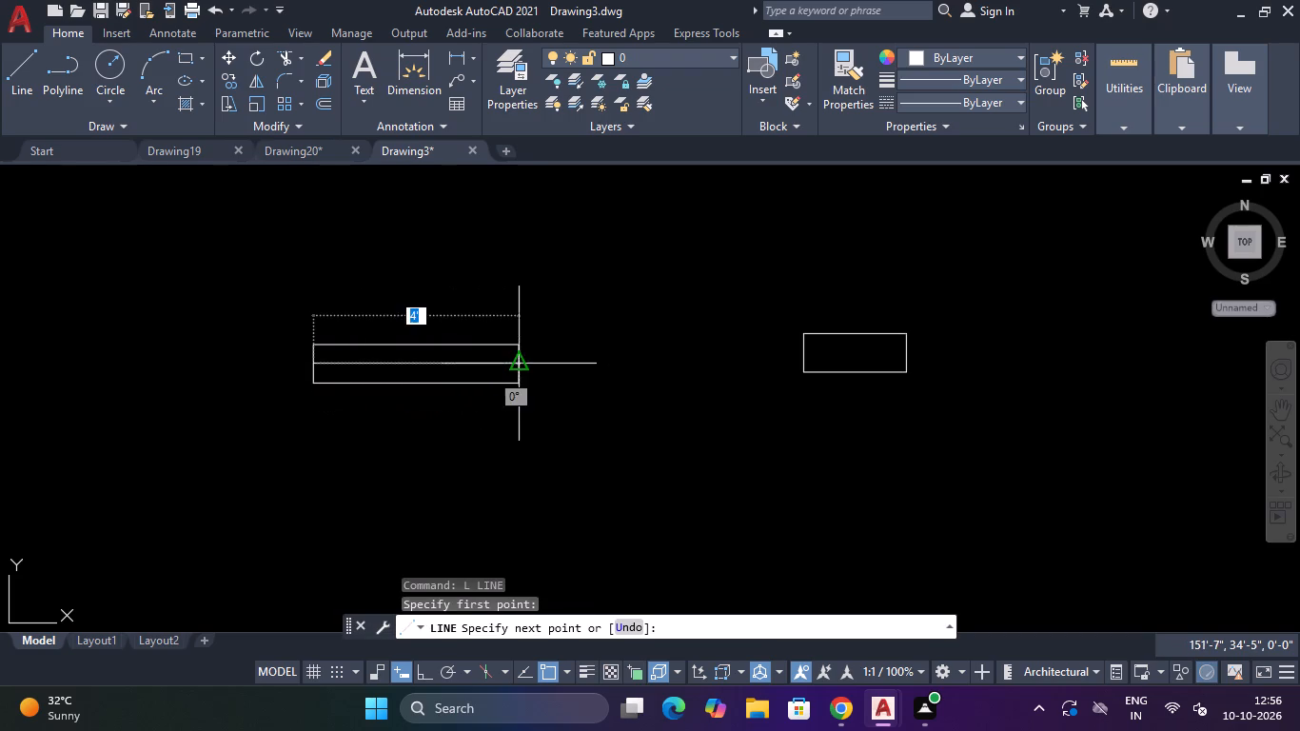
left_click(512, 364)
key("Escape")
key("space")
scroll(774, 378, "up", 2)
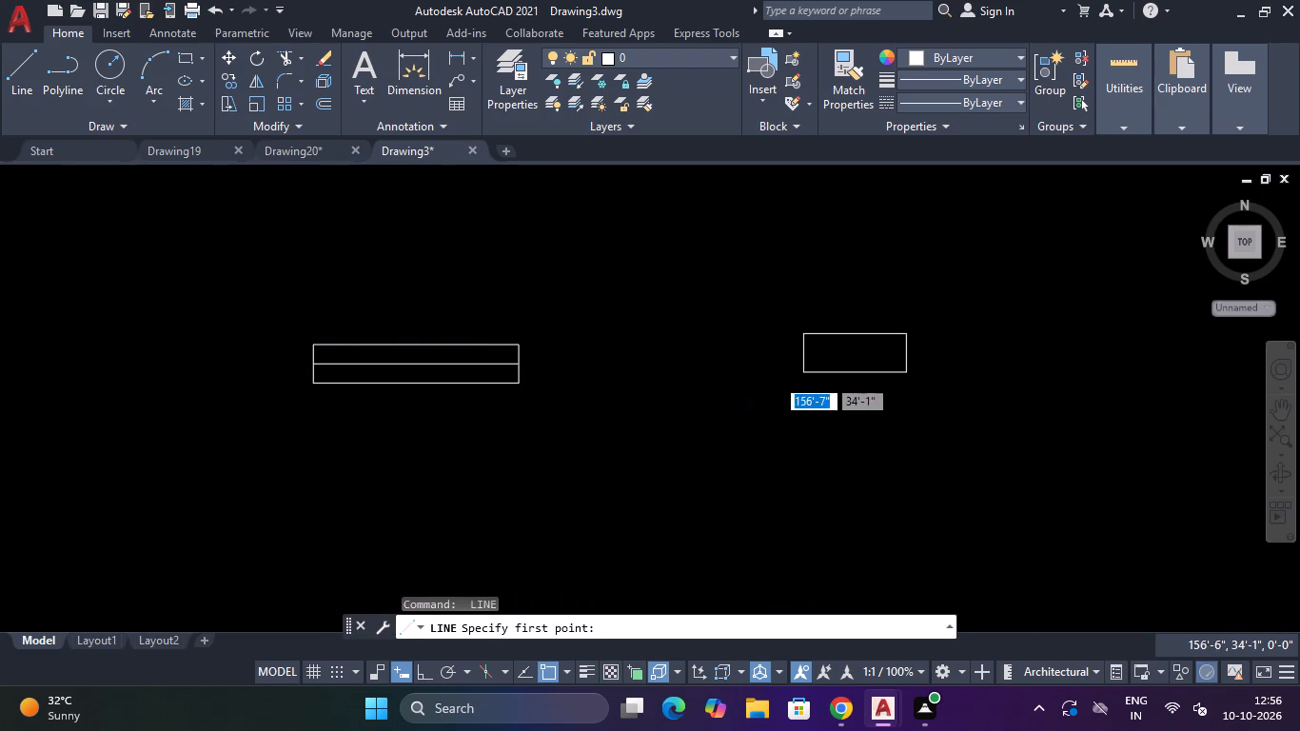
left_click(846, 307)
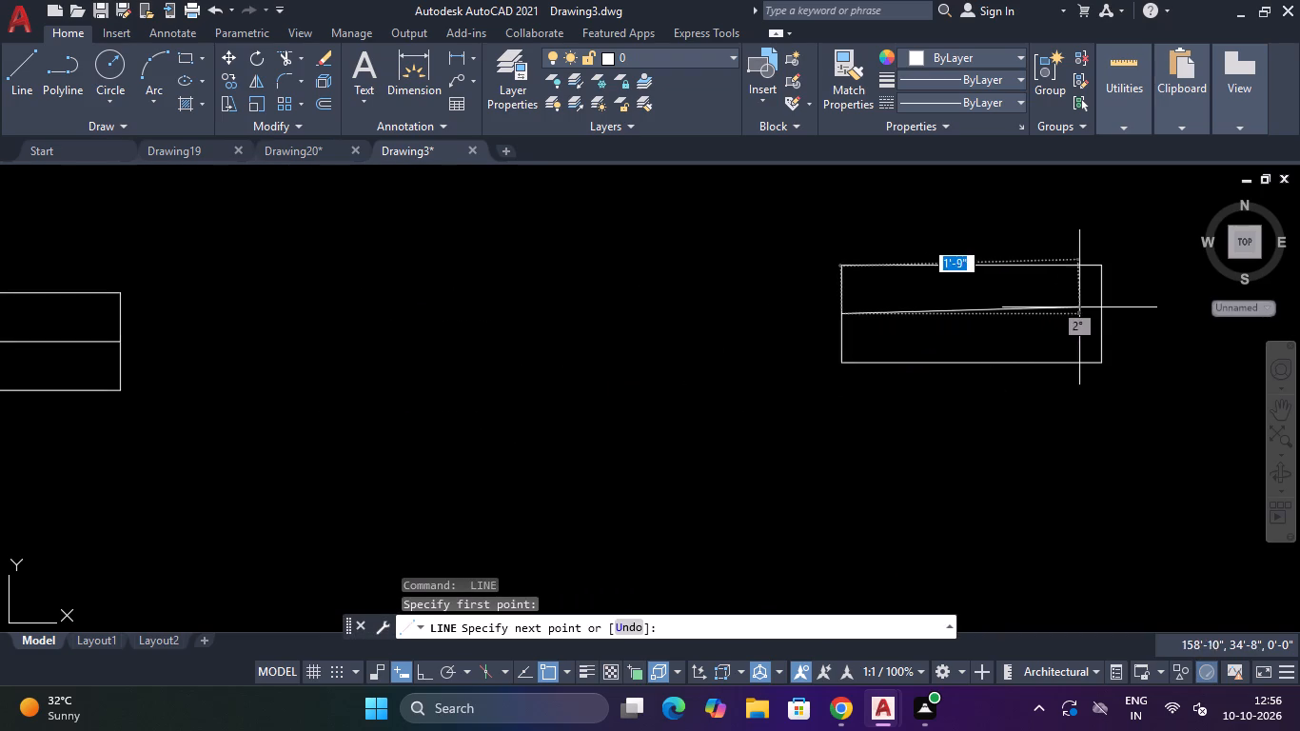
left_click(1107, 319)
key("Escape")
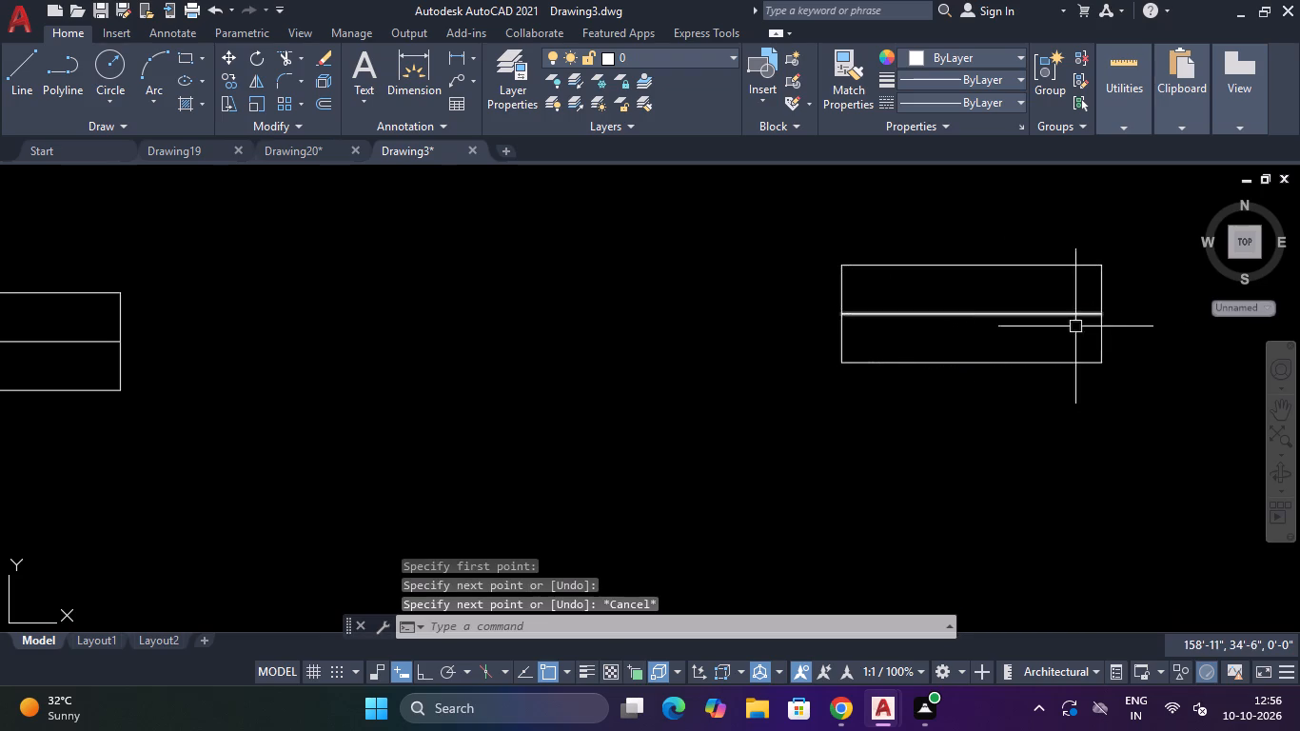
scroll(592, 367, "down", 2)
key("Escape")
key("Escape")
Offset the centre line of the 4' by 9" rectangle by 1" both above and below.
type("O")
key("space")
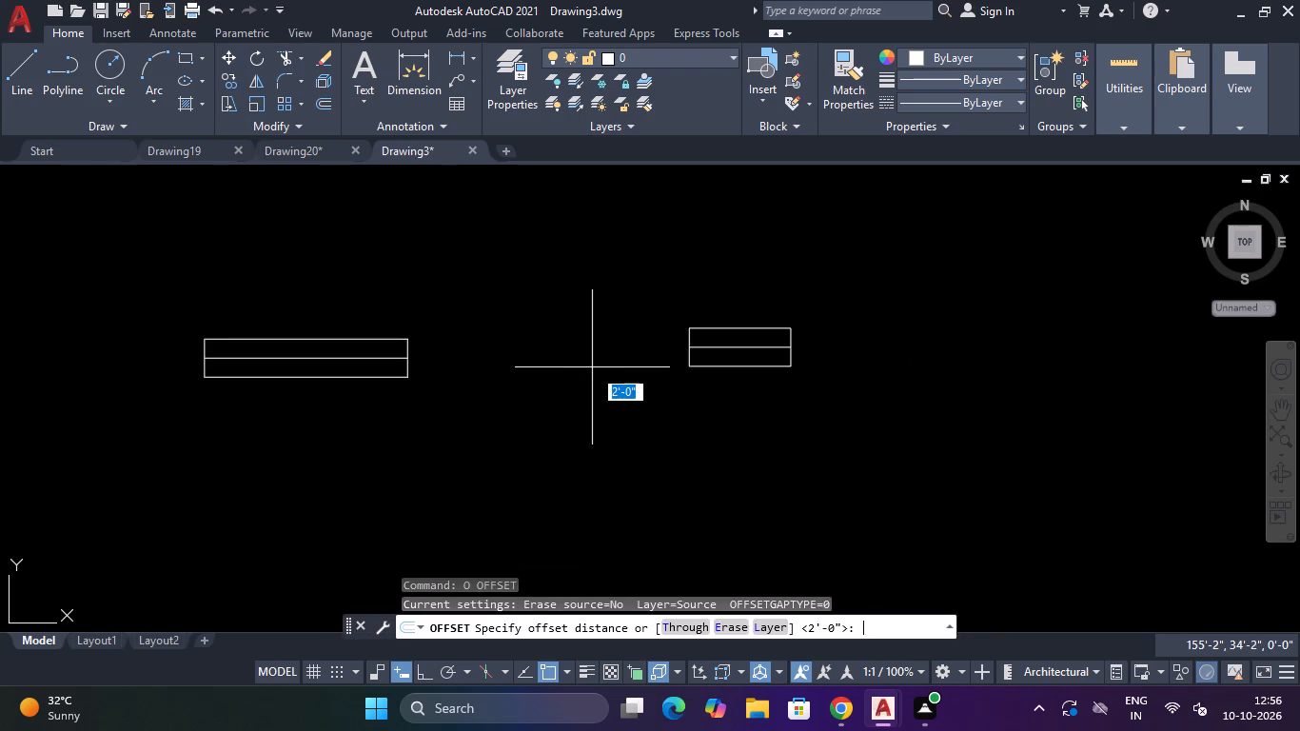
key("2")
key("BackSpace")
type("1\"")
key("Return")
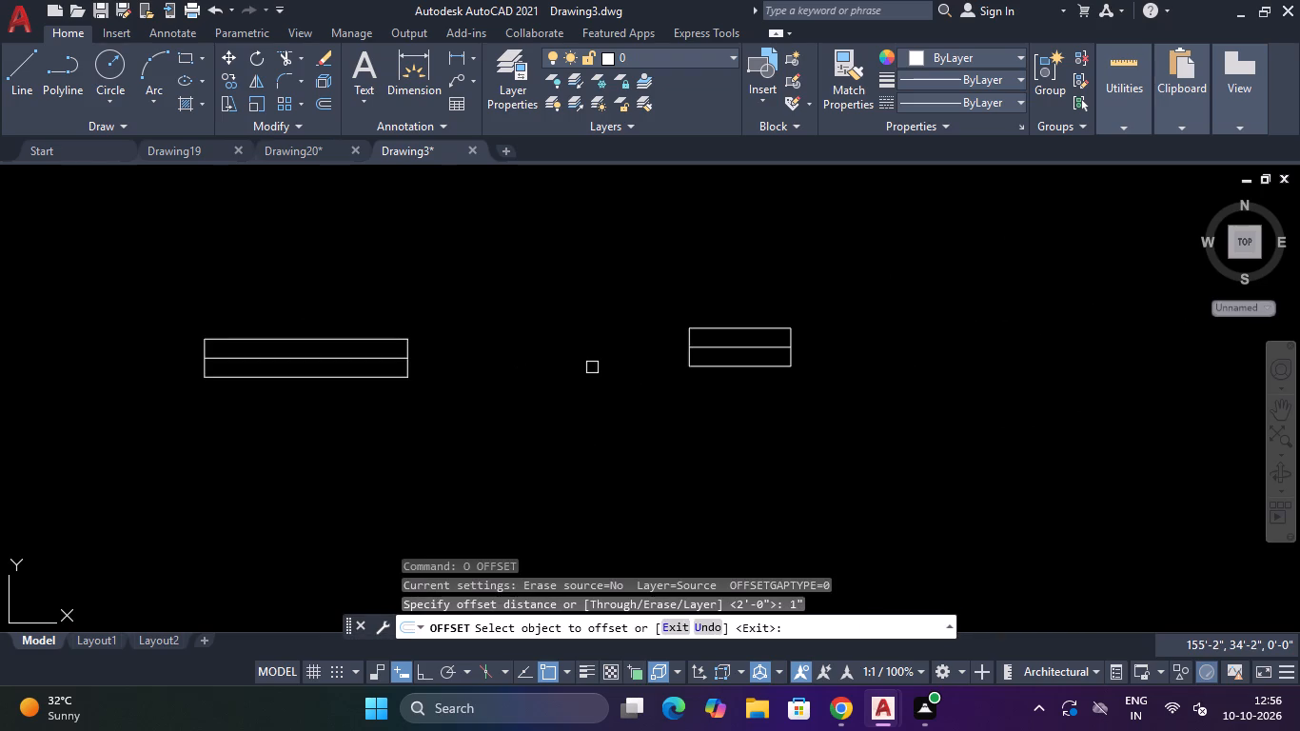
left_click(287, 357)
left_click(289, 346)
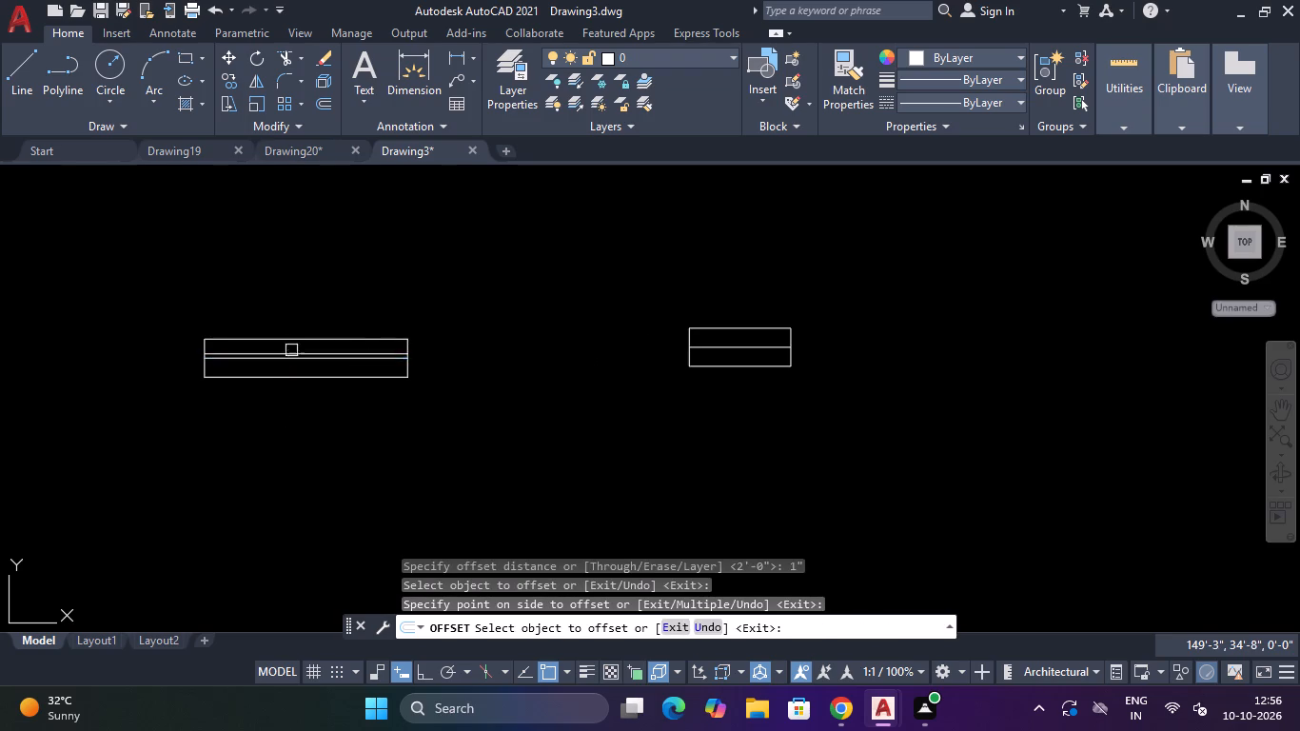
scroll(293, 363, "up", 3)
left_click(316, 348)
left_click(315, 375)
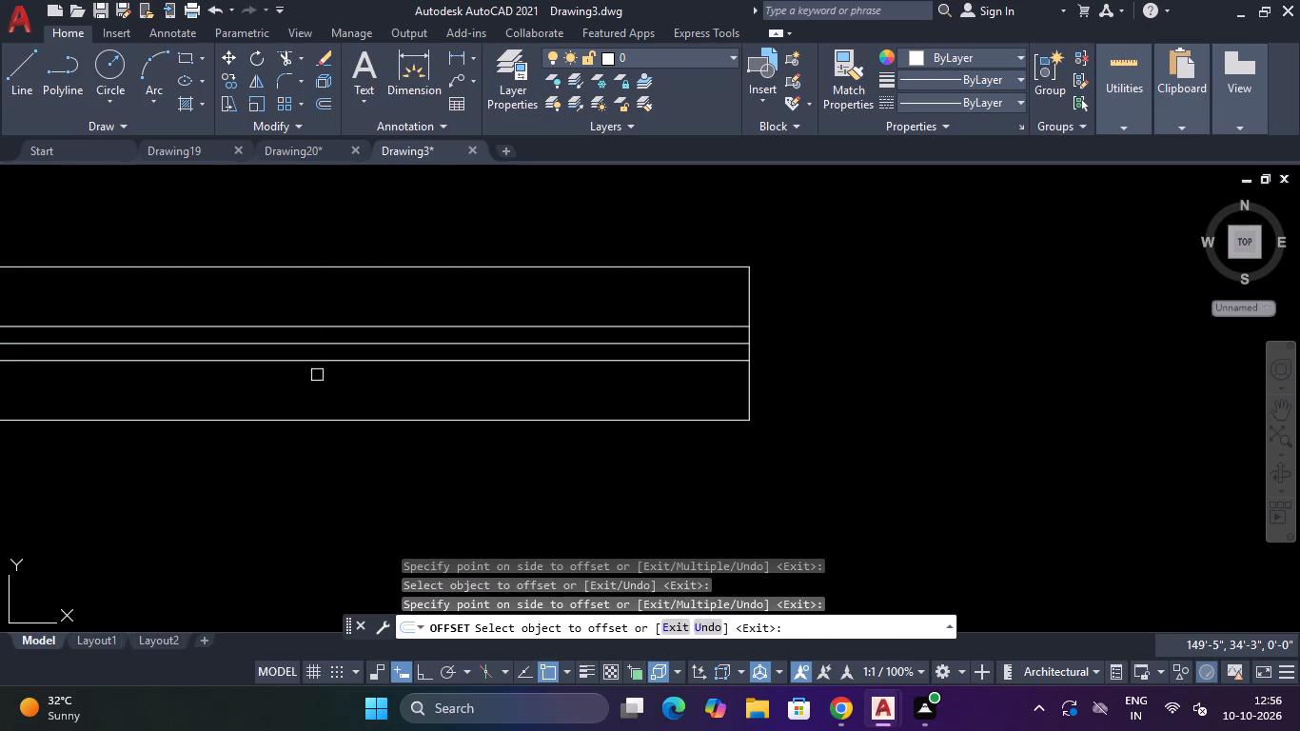
Offset the centre line of the 2' by 9" rectangle by 1" both above and below.
scroll(358, 375, "down", 4)
scroll(673, 383, "up", 3)
left_click(582, 326)
left_click(582, 285)
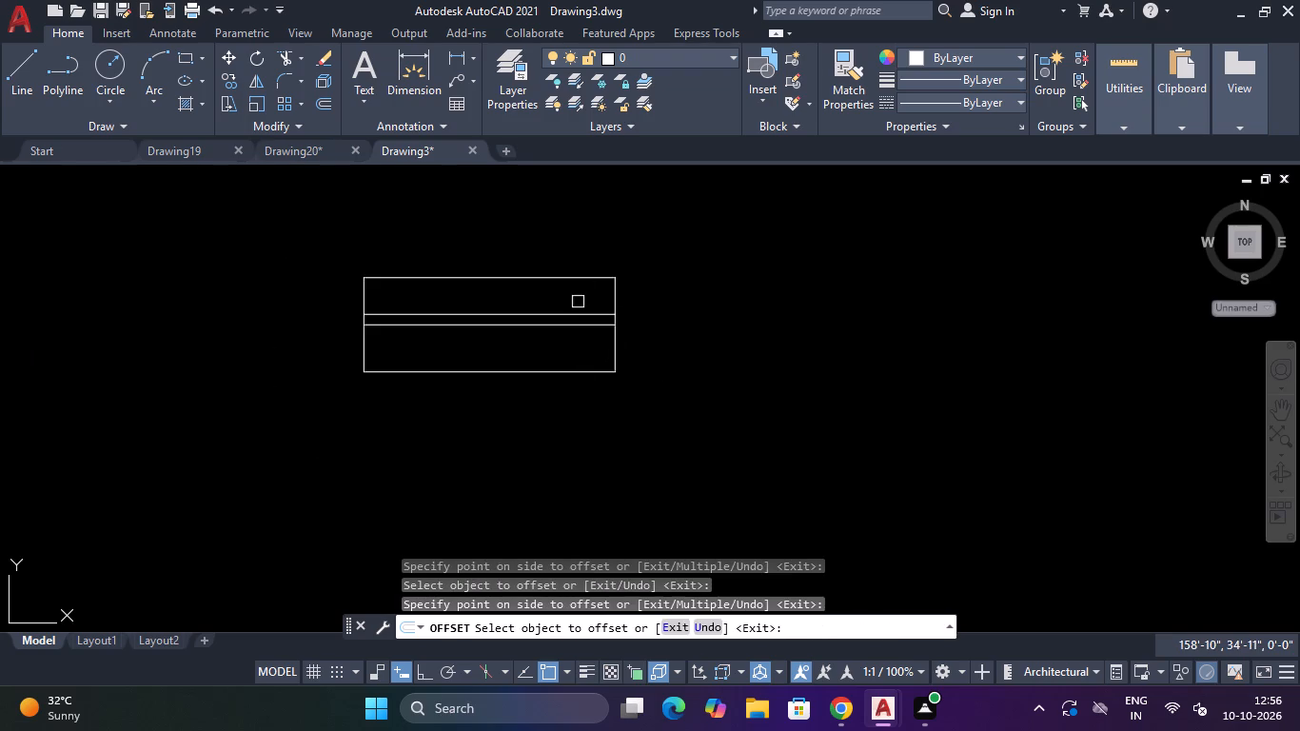
left_click(570, 327)
left_click(566, 358)
key("Escape")
key("Escape")
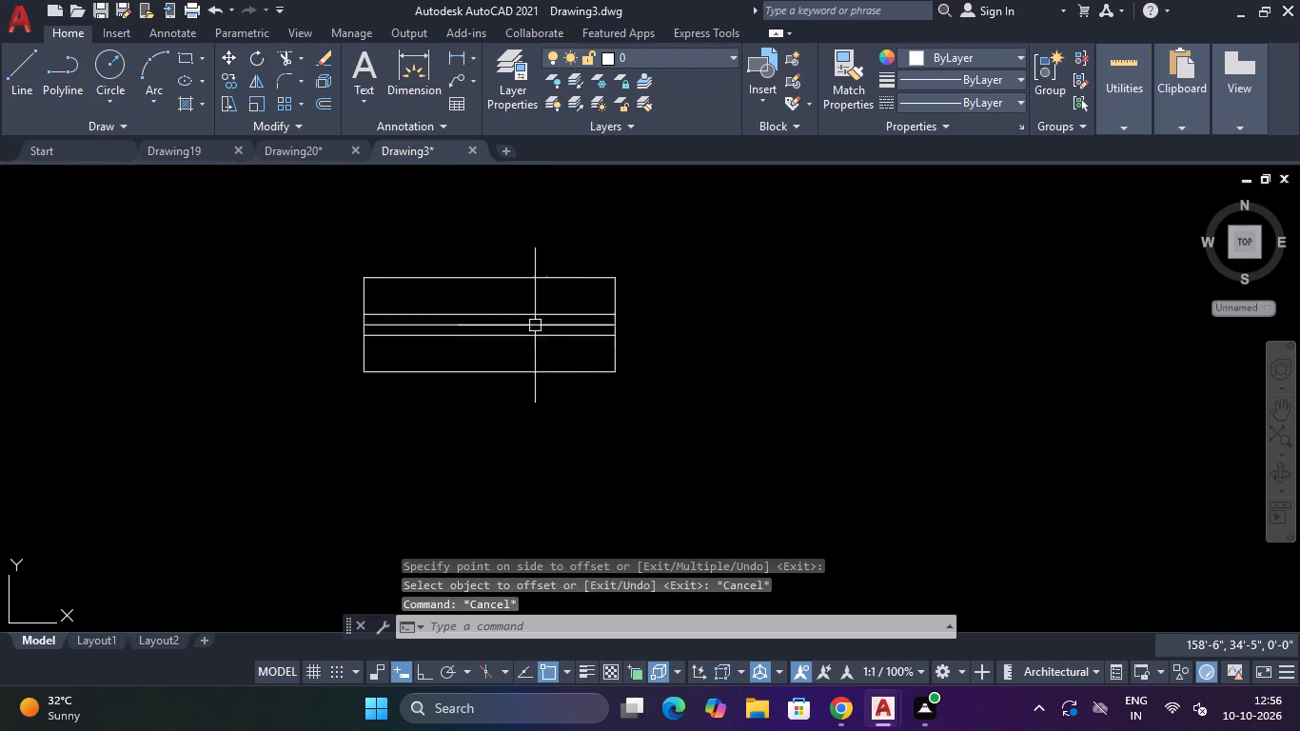
Erase the original centre line in both rectangles, keeping the two offset lines on either side.
scroll(538, 315, "up", 3)
left_click(540, 332)
left_click(528, 354)
key("Delete")
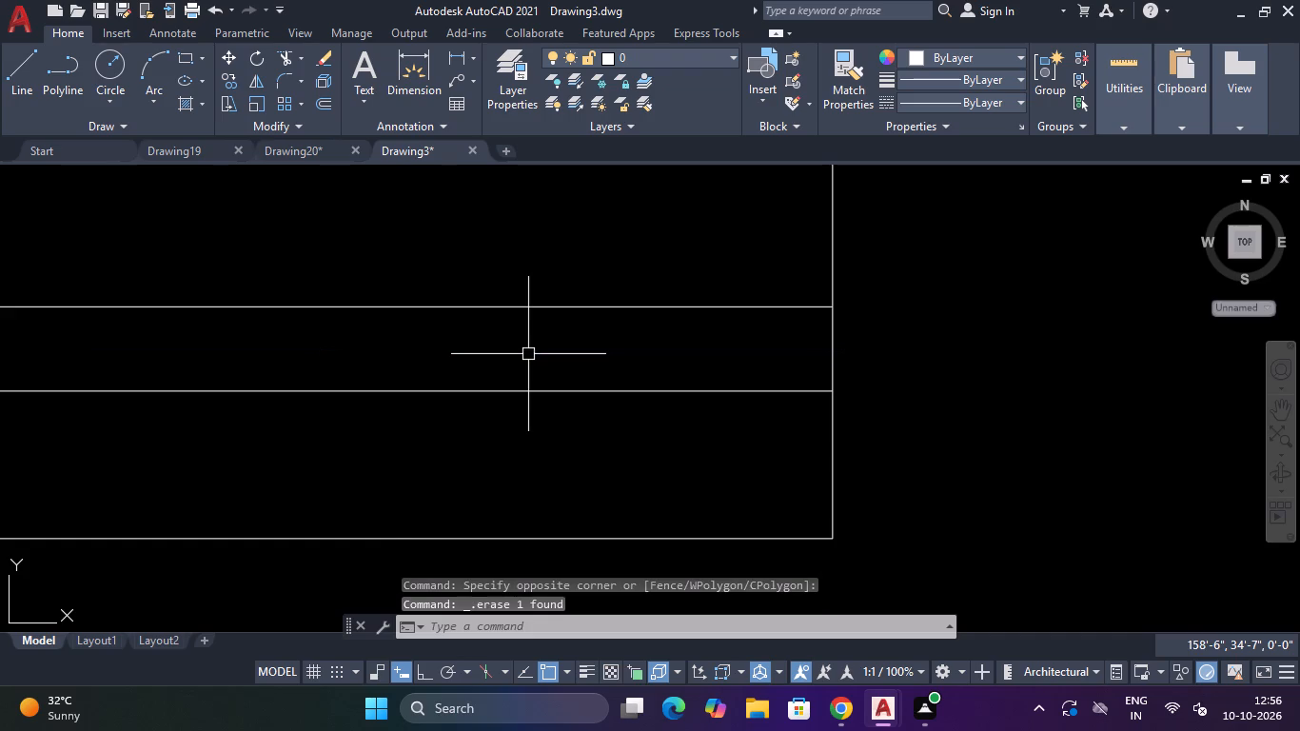
scroll(528, 354, "down", 3)
scroll(416, 358, "down", 4)
scroll(245, 363, "up", 6)
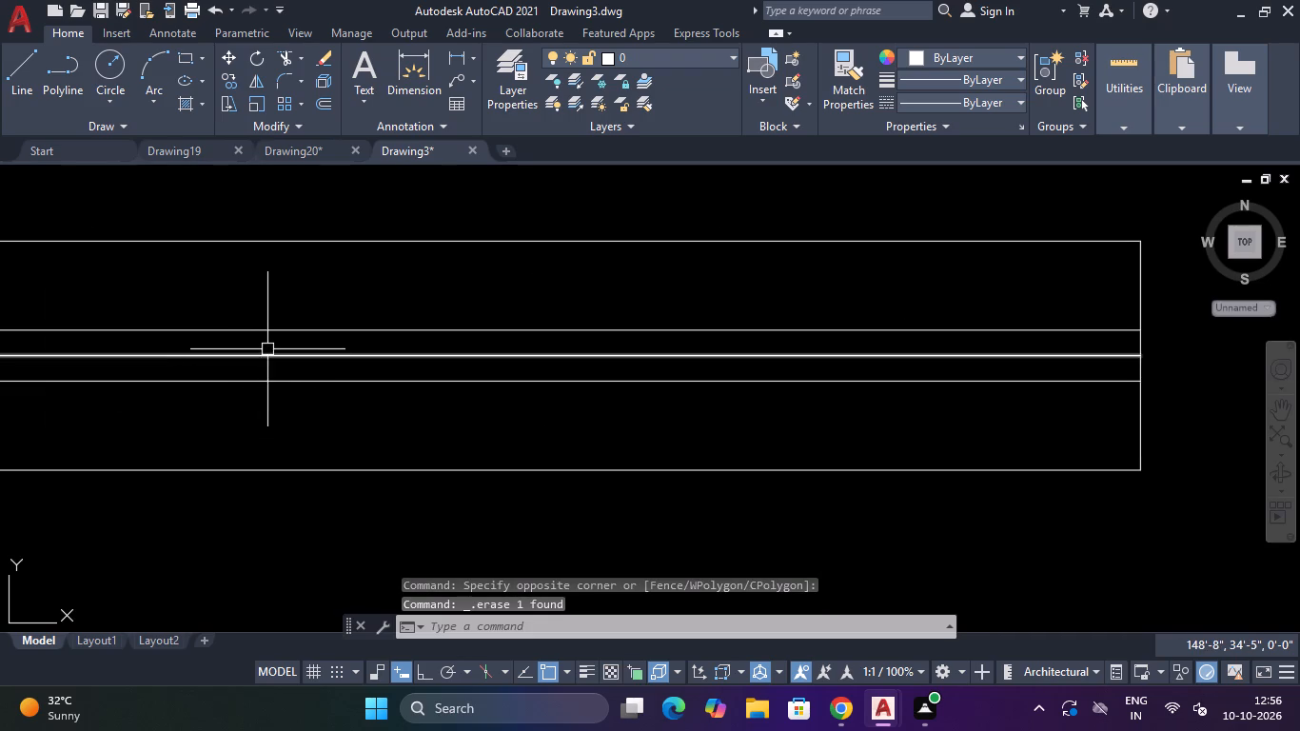
left_click(271, 346)
left_click(248, 363)
key("Delete")
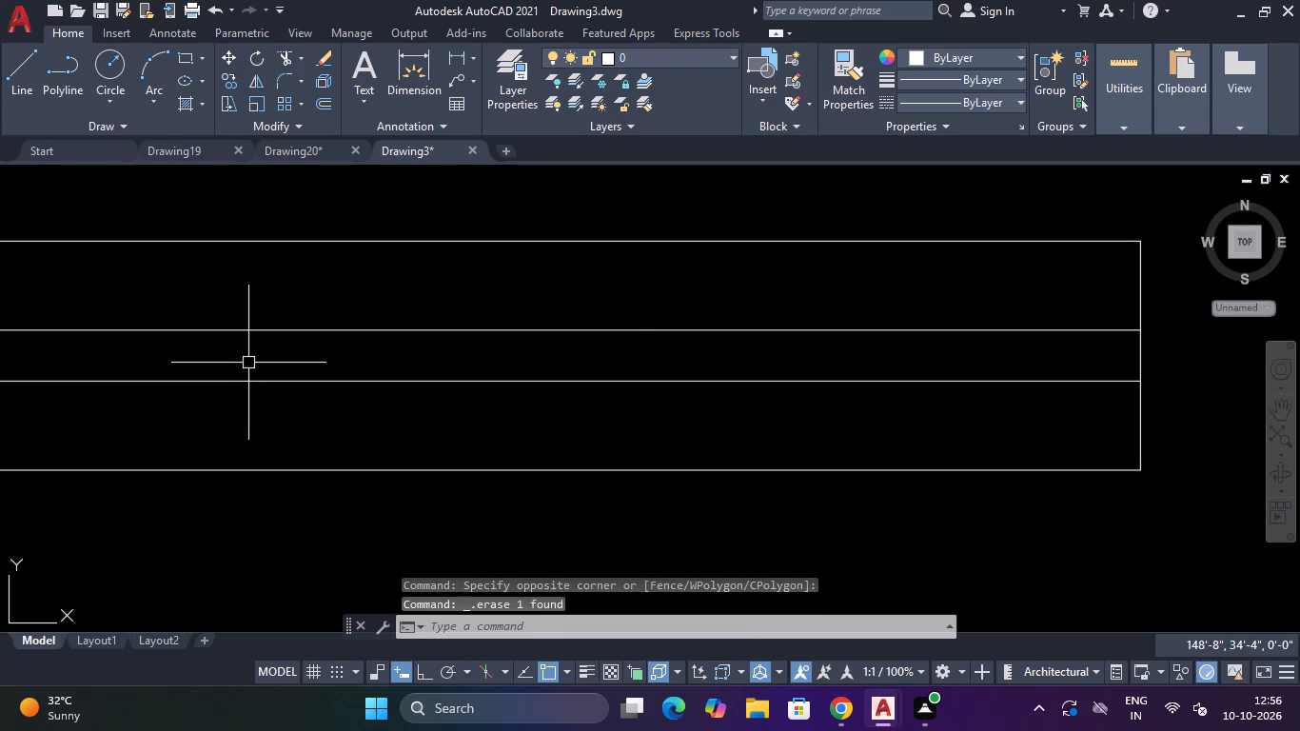
scroll(248, 363, "down", 4)
scroll(248, 364, "up", 1)
key("Escape")
key("Escape")
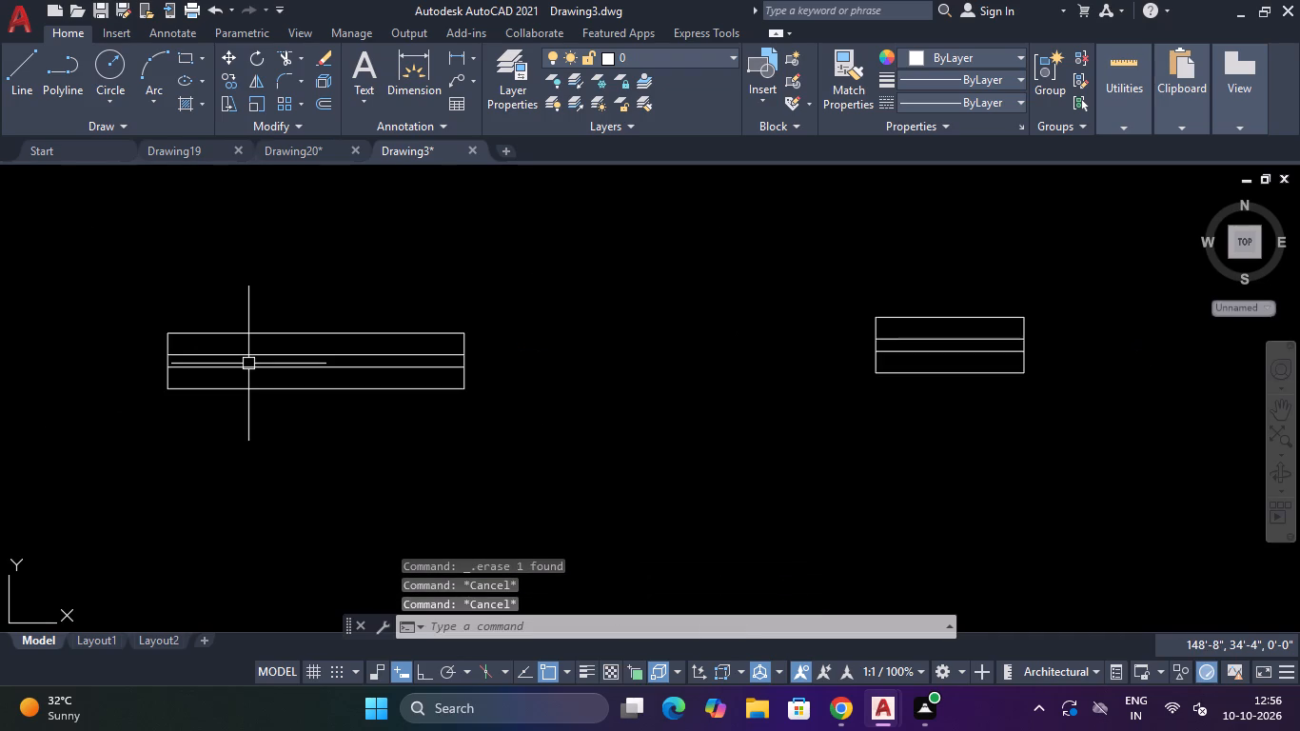
Trim away the upper and lower long edges of the 4' rectangle to leave a window symbol.
type("TR")
key("space")
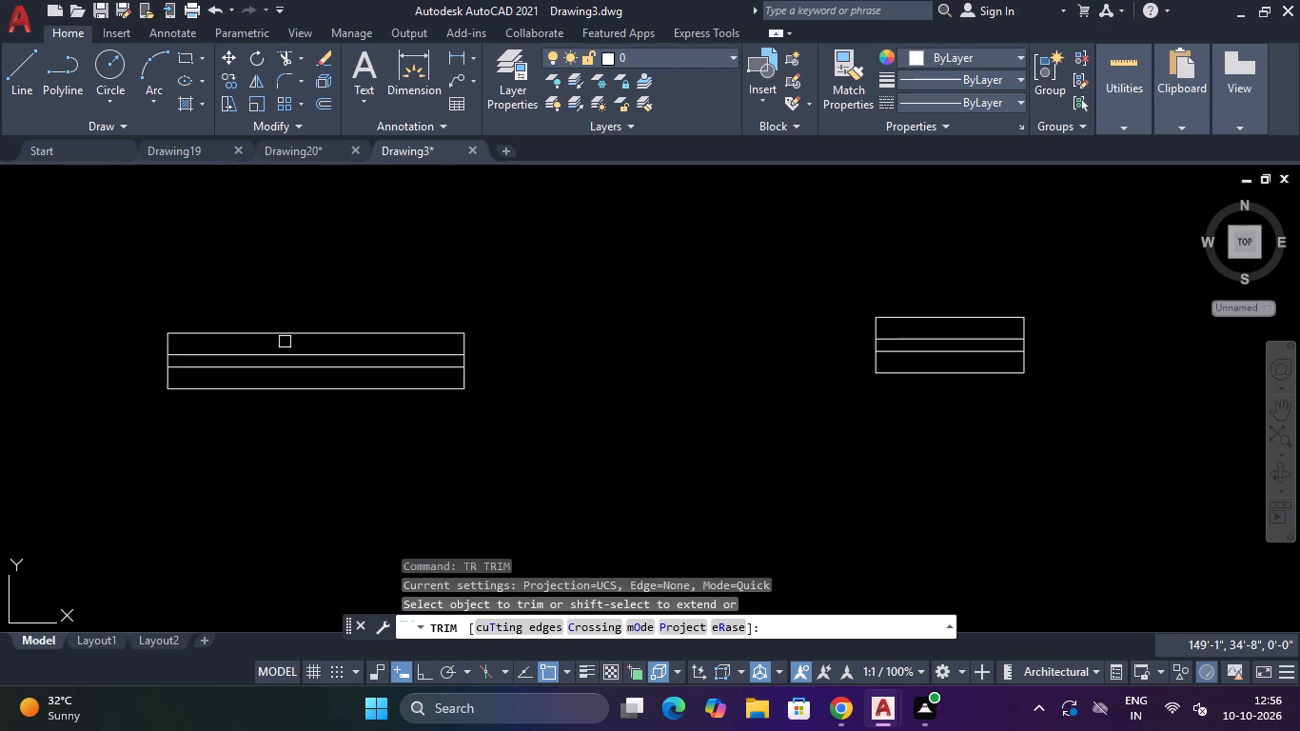
scroll(285, 342, "up", 1)
left_click(285, 342)
left_click(305, 286)
scroll(336, 333, "down", 3)
scroll(350, 378, "up", 3)
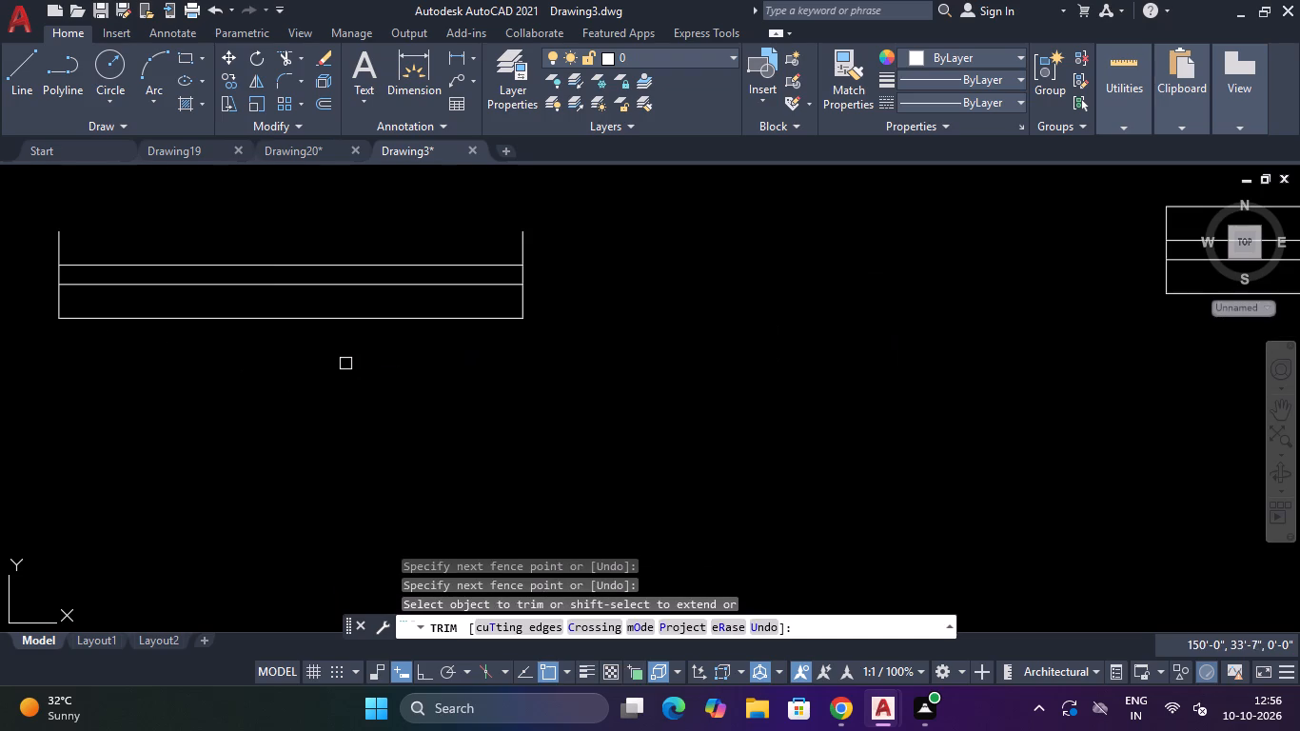
left_click(355, 305)
left_click(354, 351)
Trim away the upper and lower long edges of the 2' rectangle to leave a smaller window symbol.
scroll(392, 365, "down", 4)
scroll(507, 344, "up", 4)
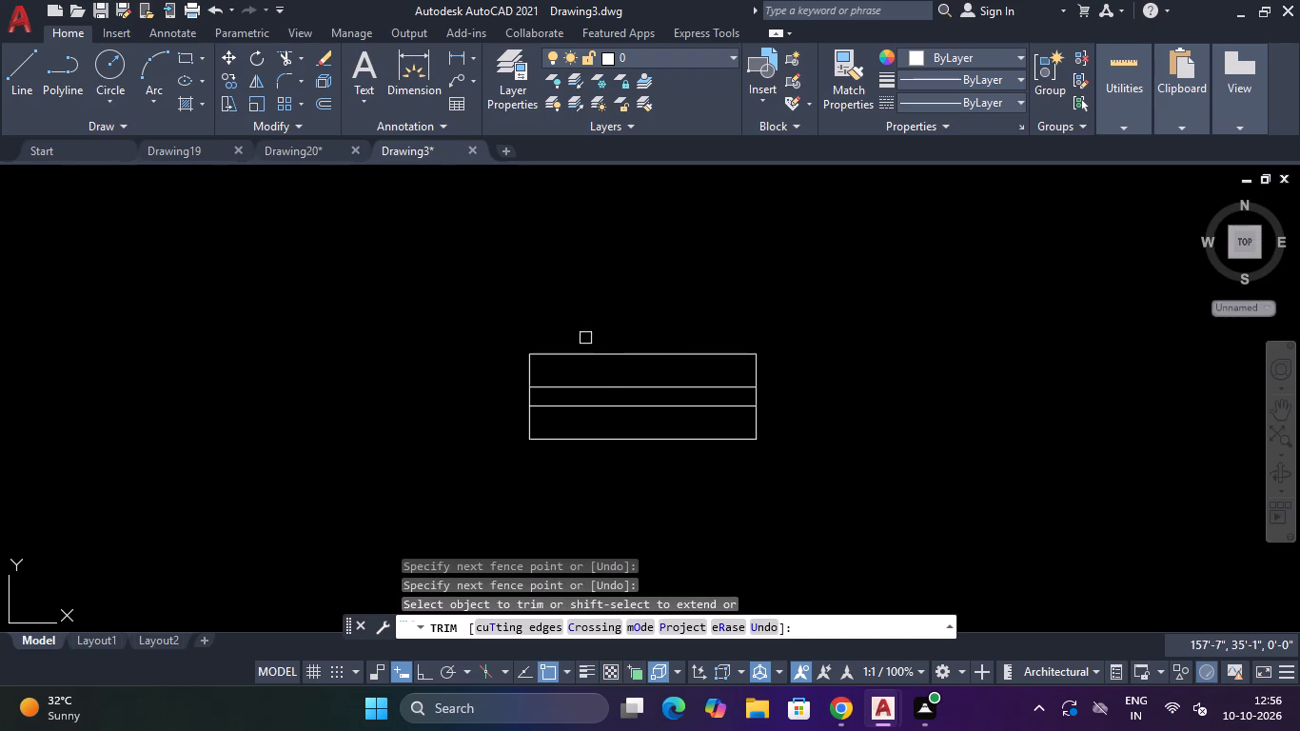
left_click(602, 328)
left_click(594, 358)
left_click(620, 421)
left_click(601, 462)
key("Escape")
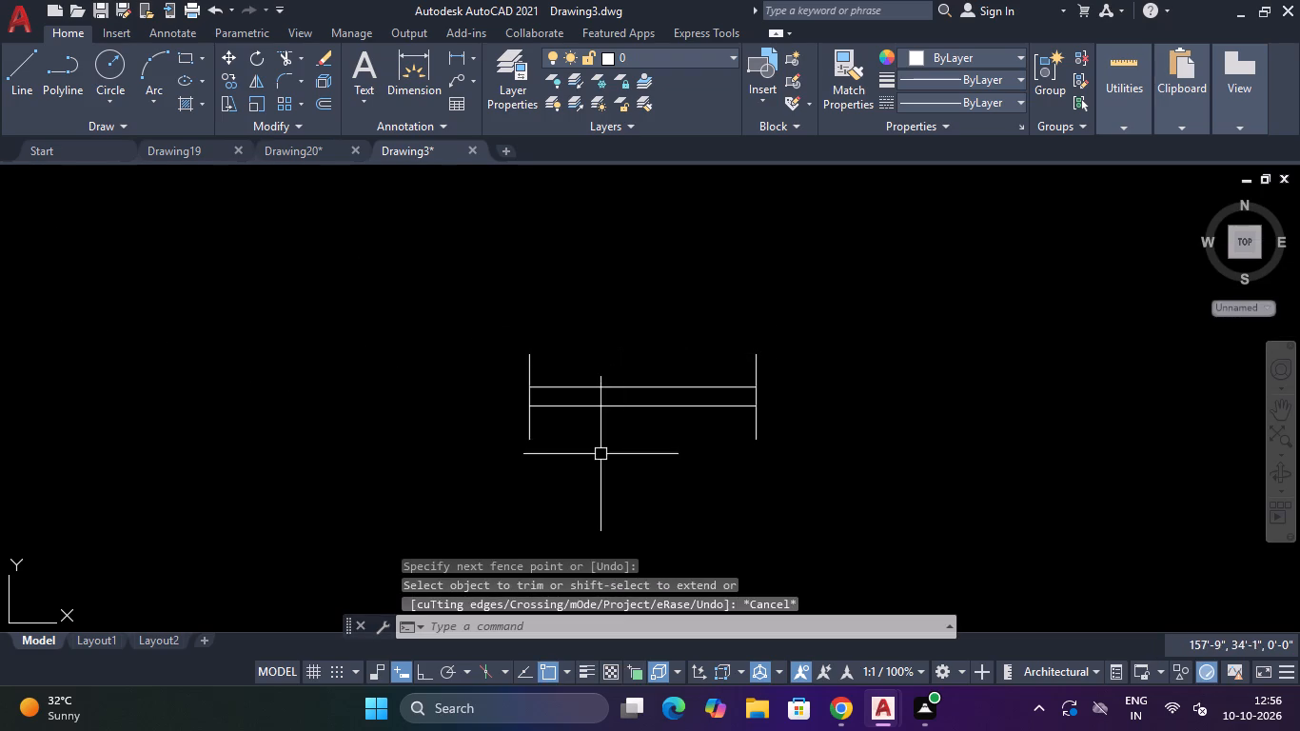
scroll(601, 450, "down", 3)
key("Escape")
Copy the 4' window symbol from its upper-left end into the floor plan's top wall above the kitchen sink.
scroll(337, 464, "down", 4)
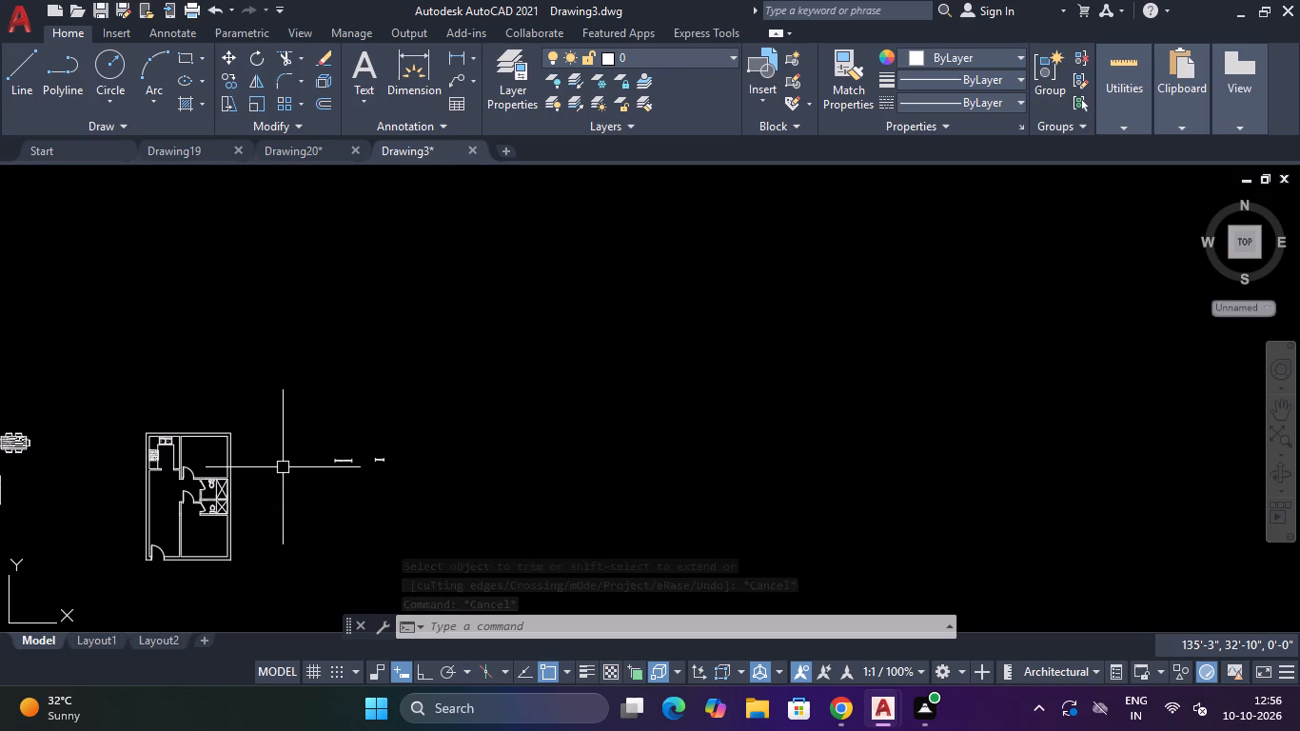
scroll(328, 473, "up", 3)
left_click(407, 408)
left_click(259, 474)
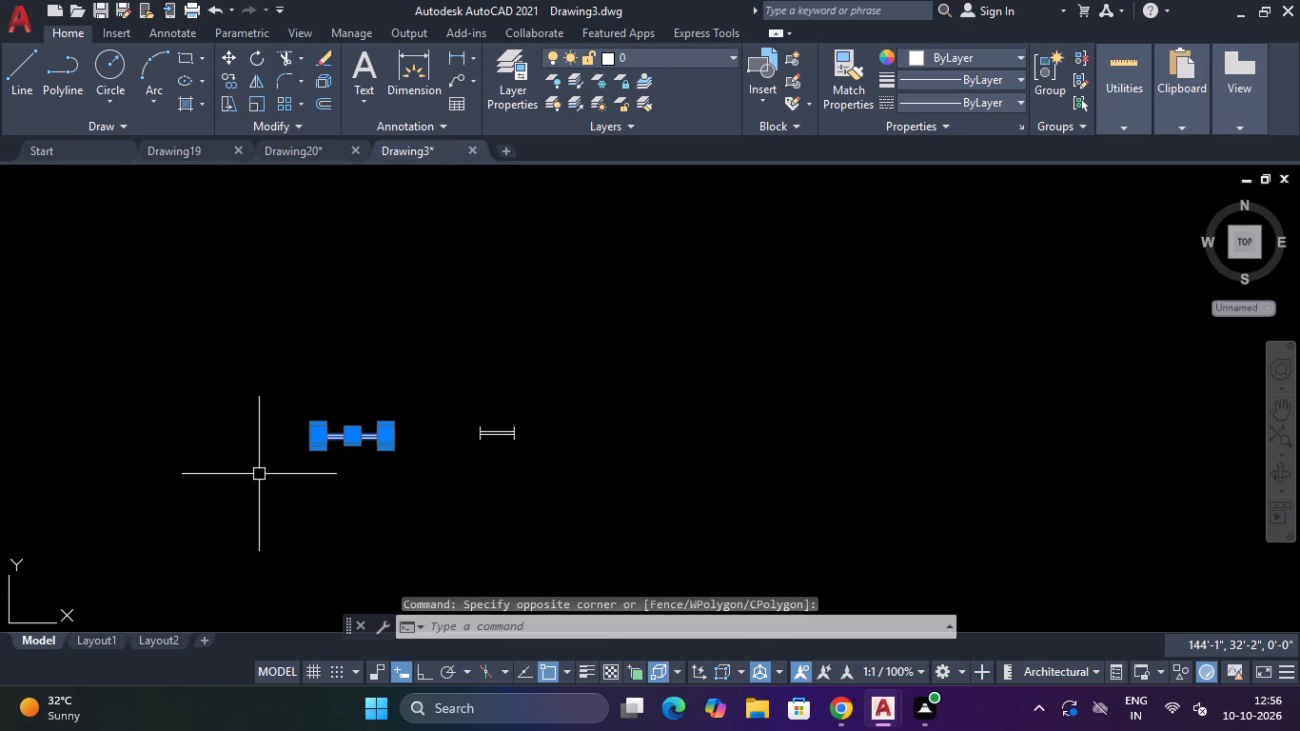
type("CO")
key("Return")
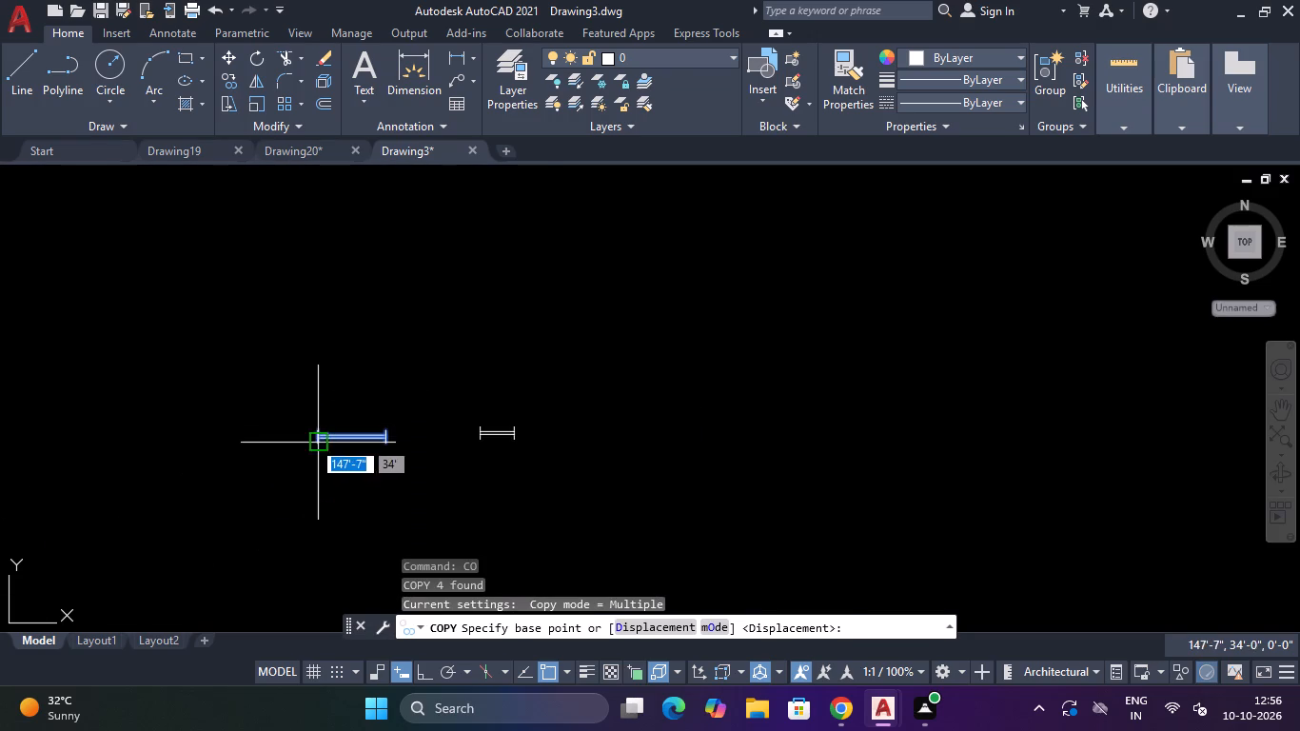
left_click(318, 429)
scroll(318, 429, "down", 4)
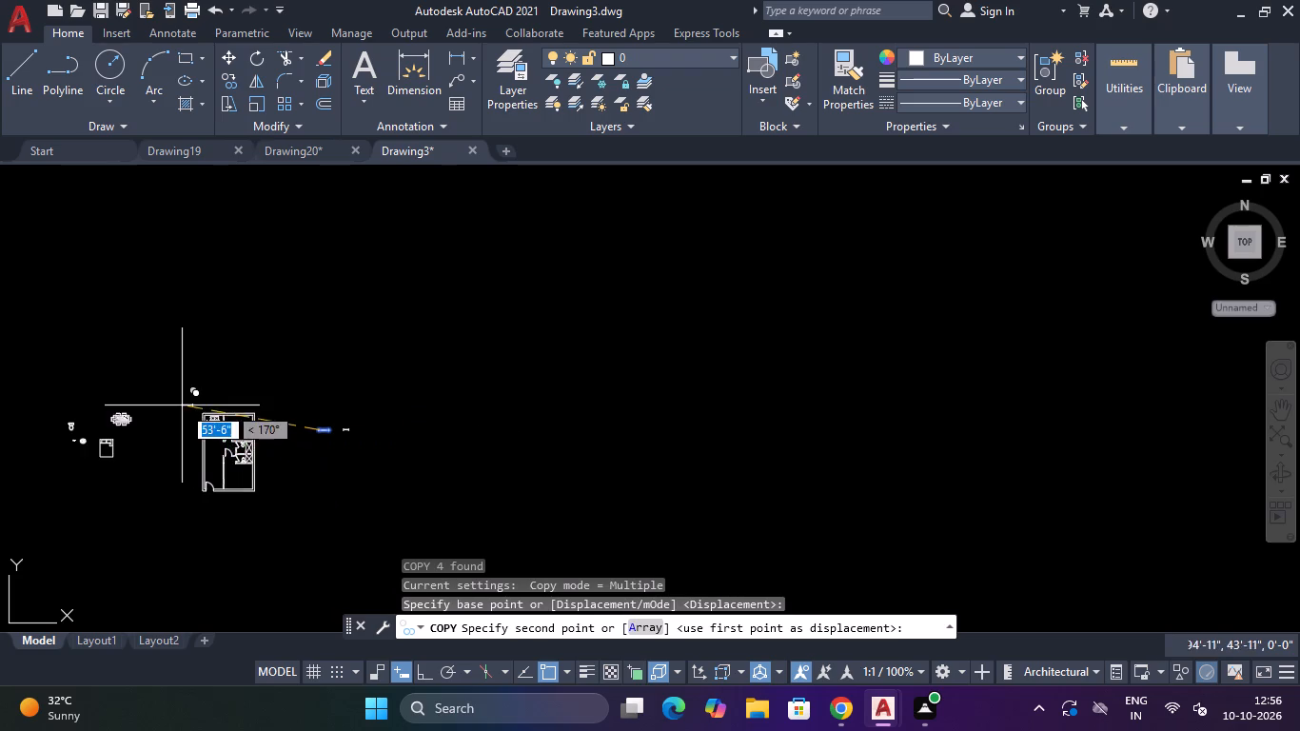
scroll(195, 414, "up", 7)
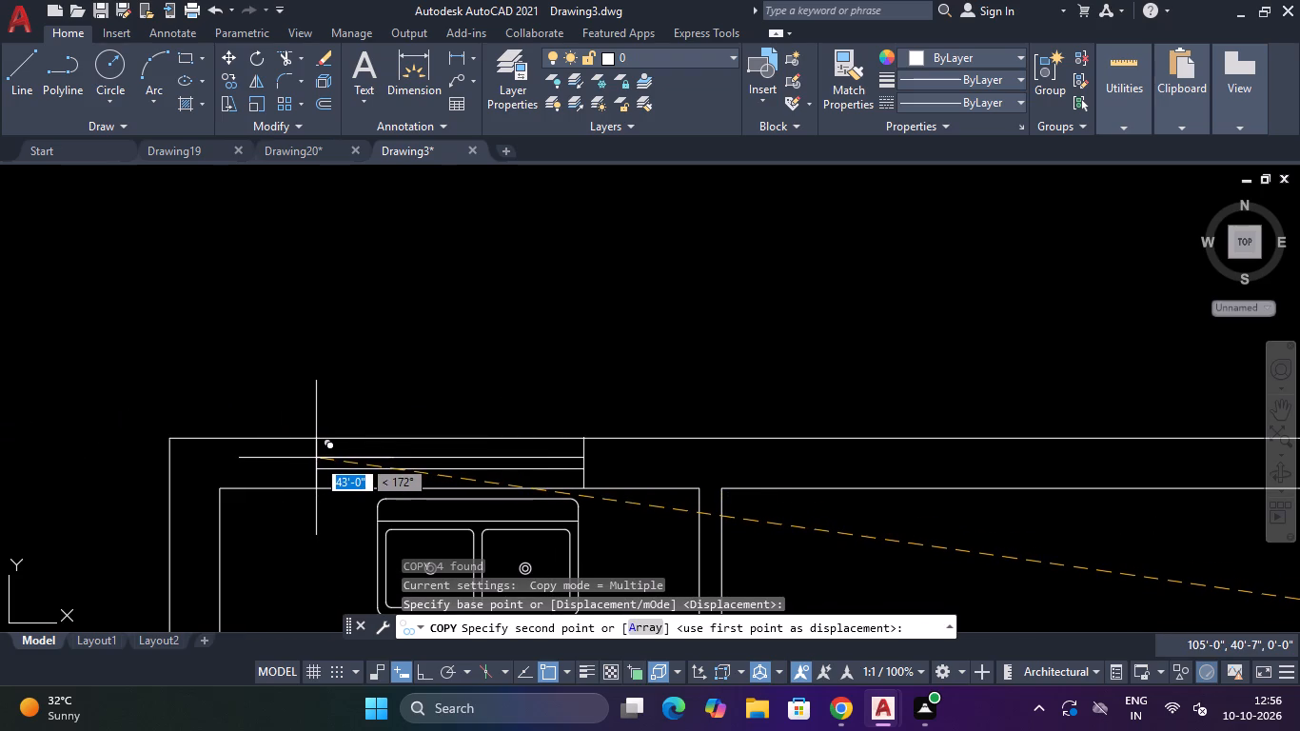
left_click(318, 458)
Place another copy of the 4' window in the top wall of the upper-right room.
scroll(407, 472, "down", 3)
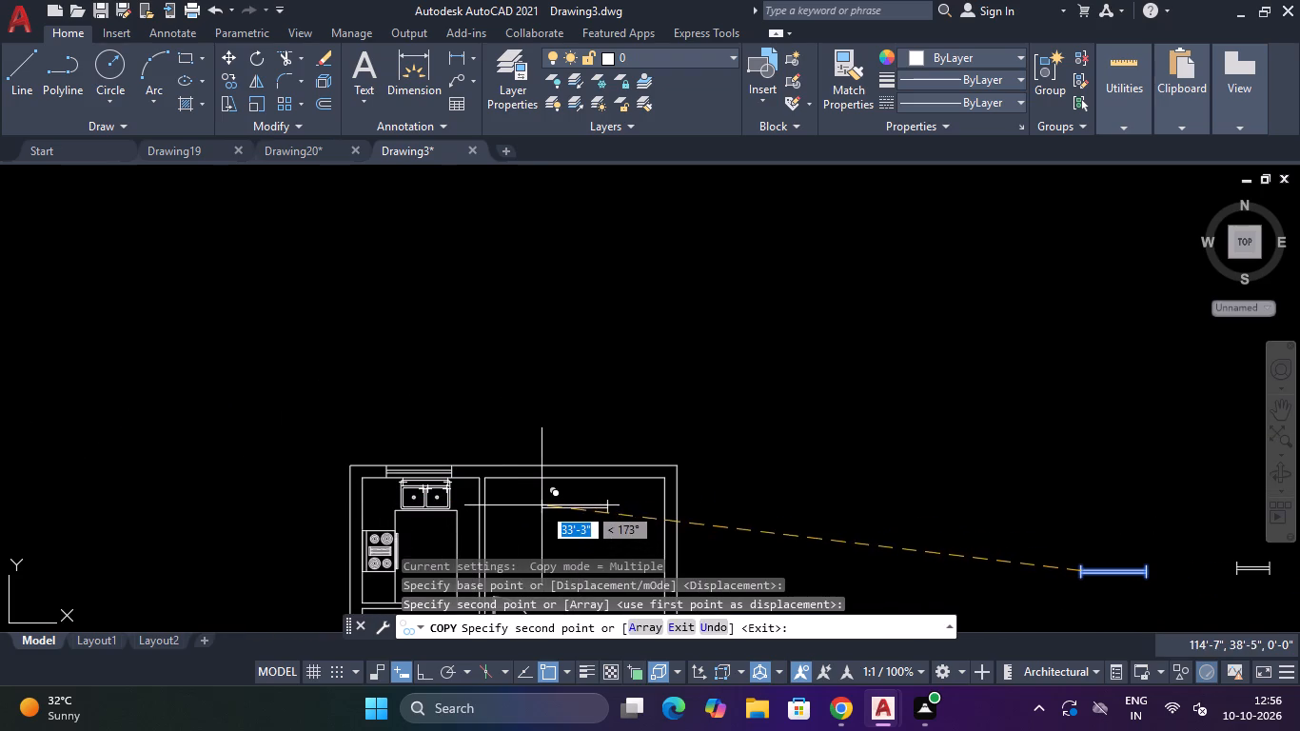
scroll(542, 495, "up", 2)
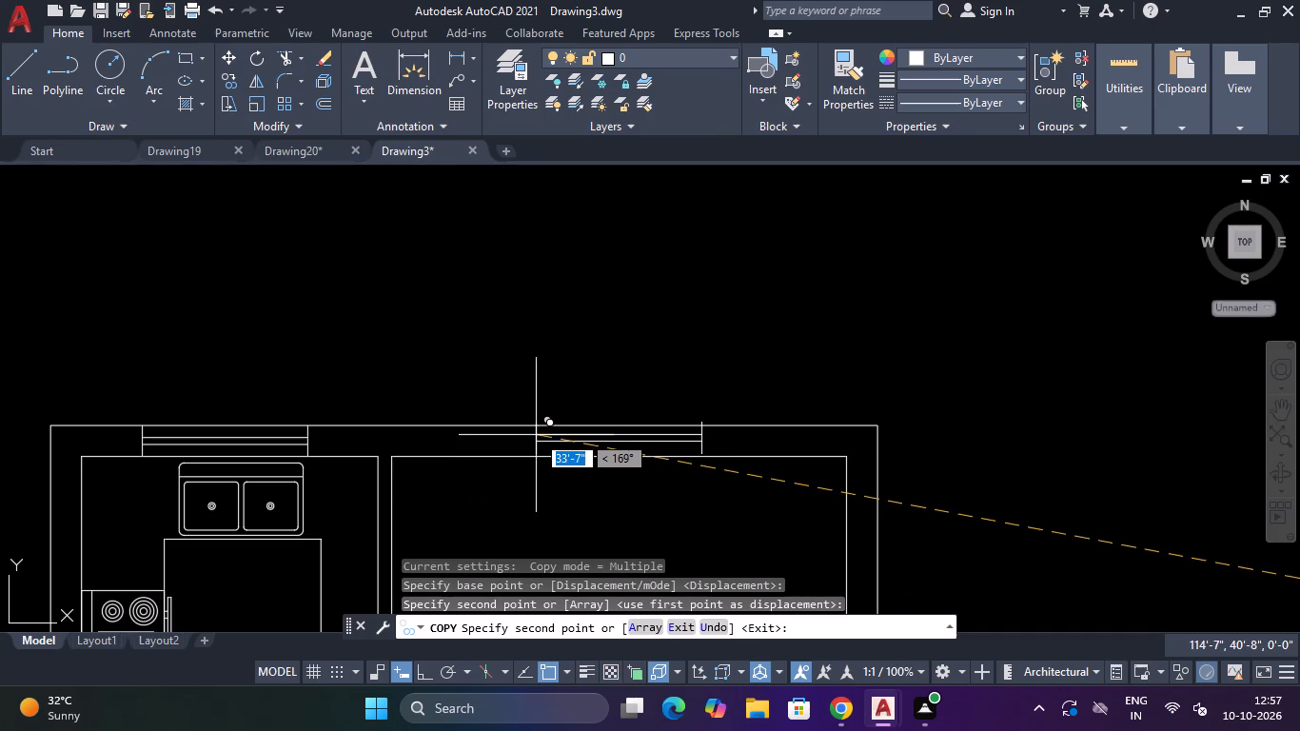
left_click(534, 438)
Place another copy of the 4' window in the bottom wall of the lower-right room.
scroll(537, 439, "down", 4)
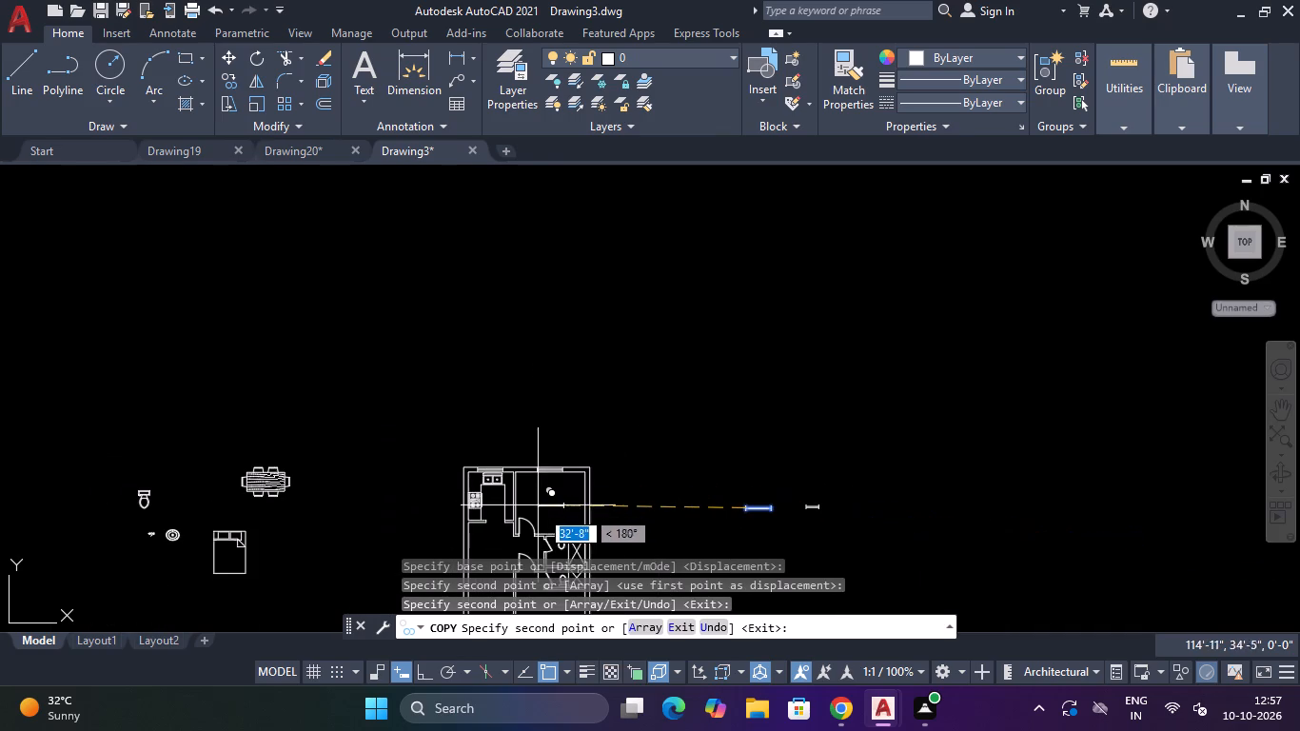
scroll(561, 553, "down", 3)
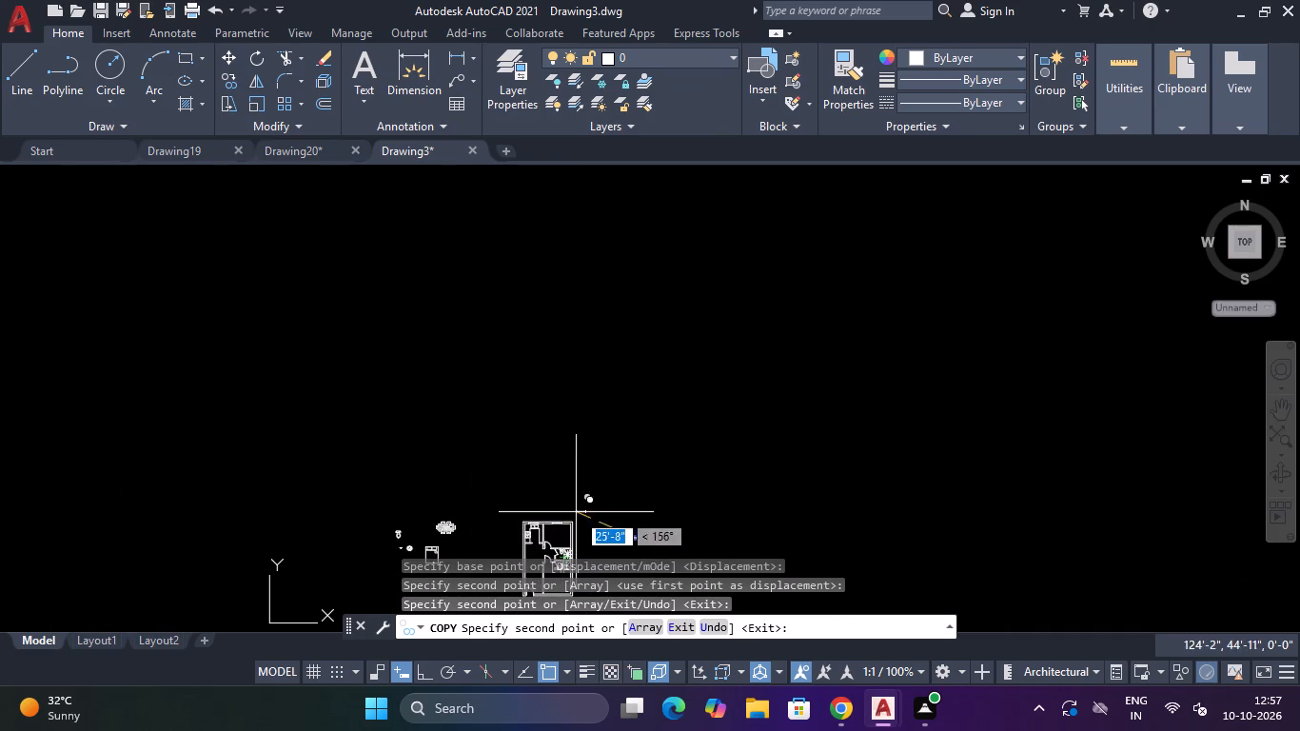
scroll(657, 344, "down", 4)
scroll(583, 526, "up", 5)
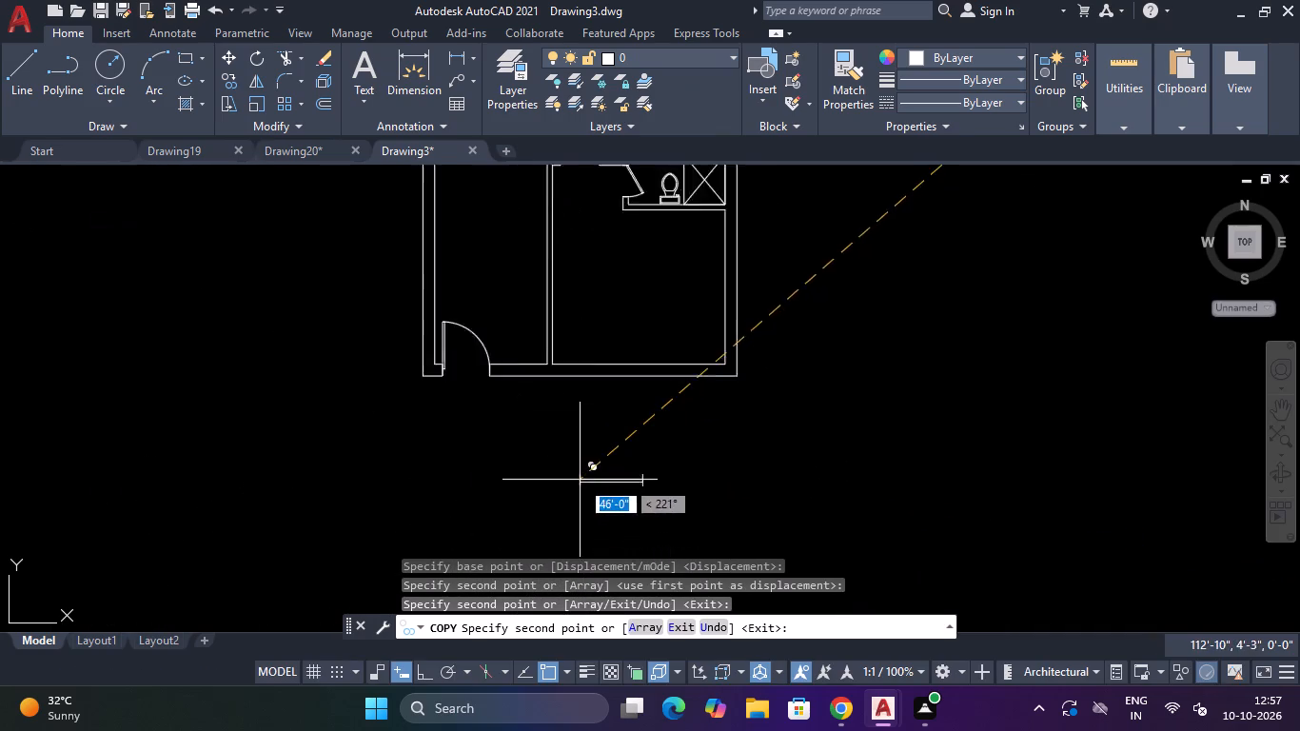
scroll(580, 480, "up", 1)
scroll(638, 370, "up", 3)
scroll(660, 326, "down", 4)
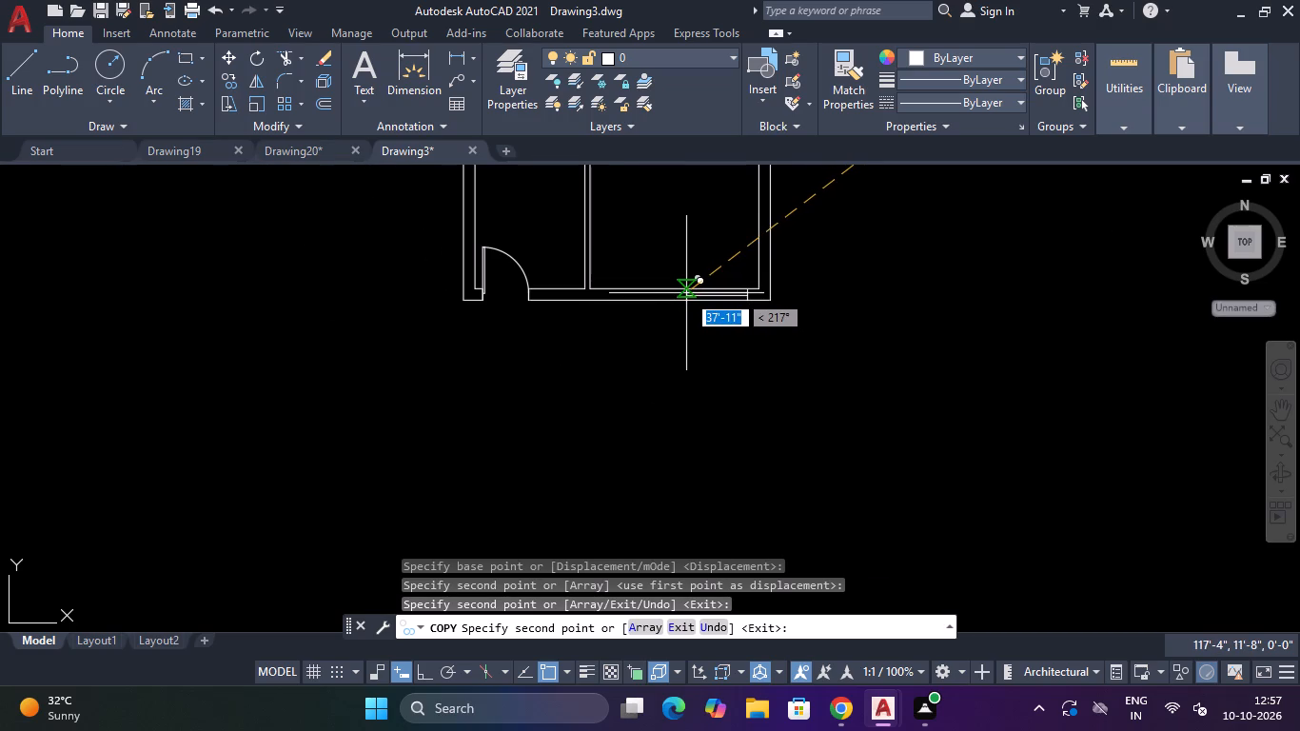
left_click(686, 293)
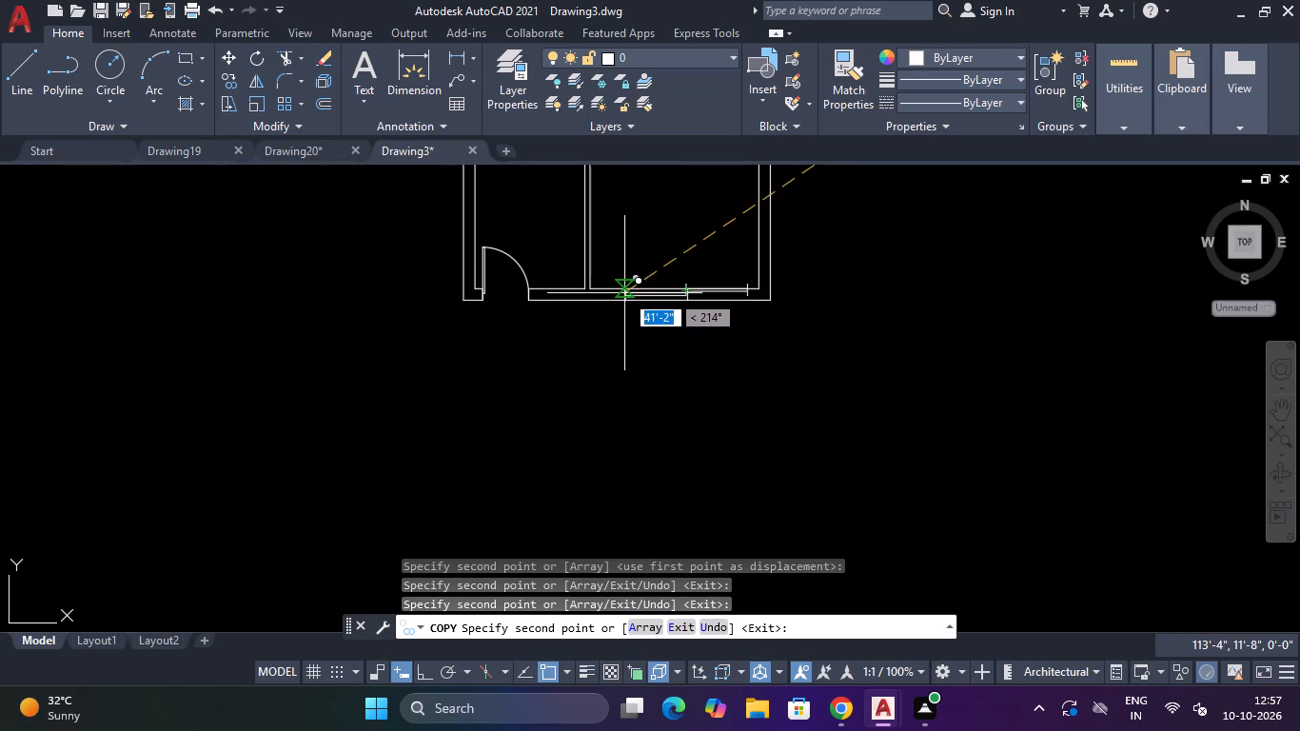
Place a last copy of the 4' window in the bottom wall just right of the entrance door.
scroll(574, 297, "up", 2)
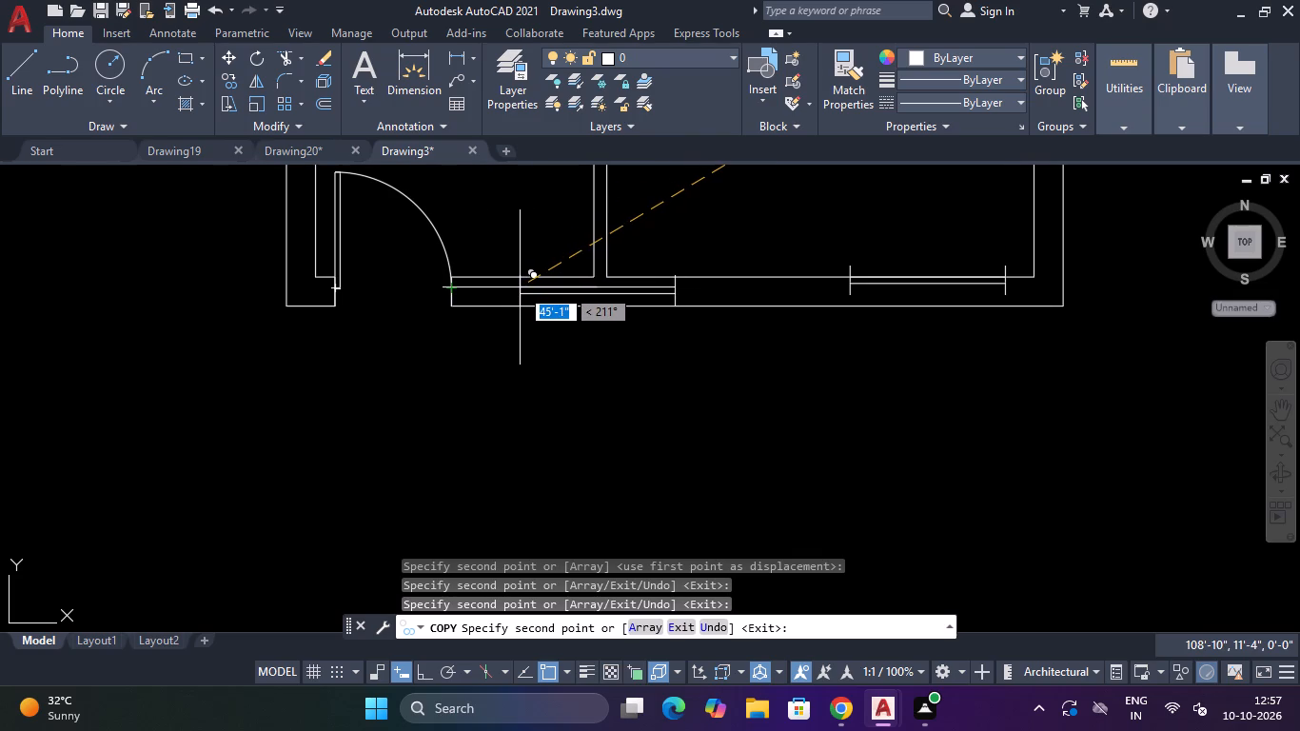
left_click(520, 287)
scroll(535, 295, "down", 2)
key("Escape")
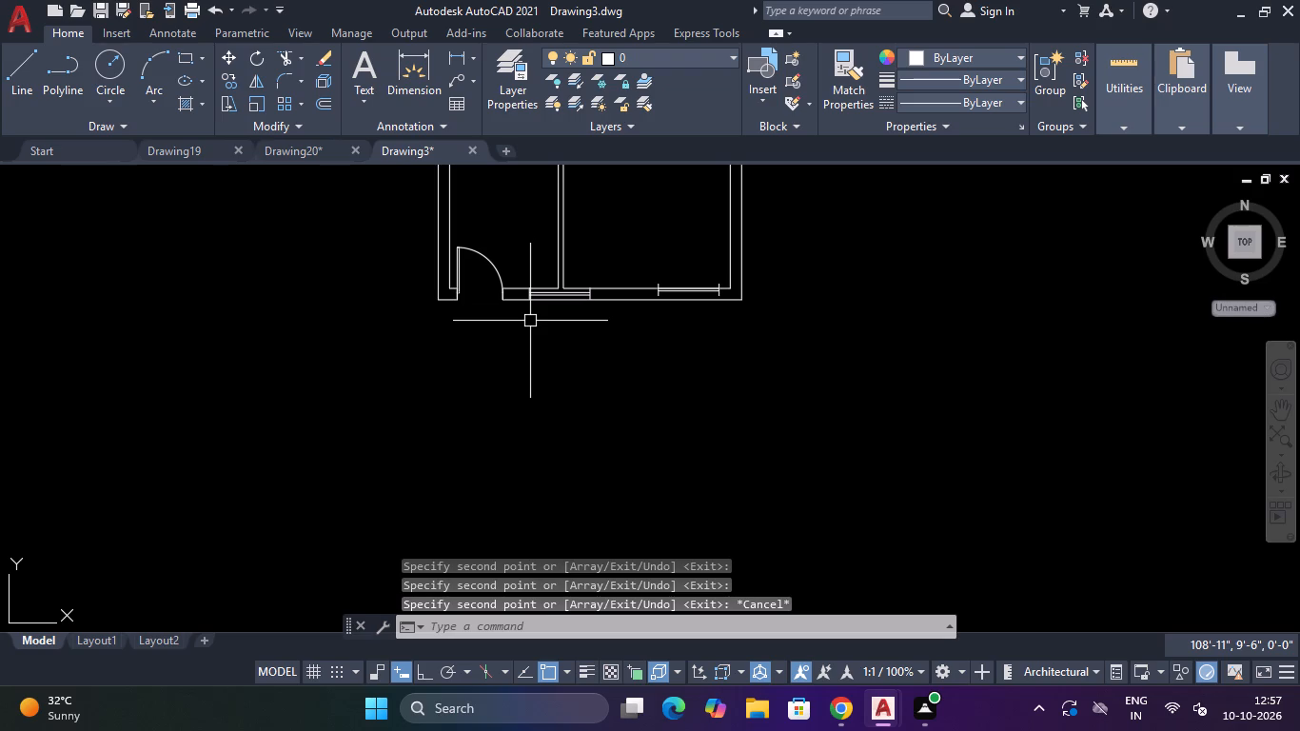
Rotate the 2' window symbol about its upper-right end into a vertical orientation.
scroll(567, 316, "down", 3)
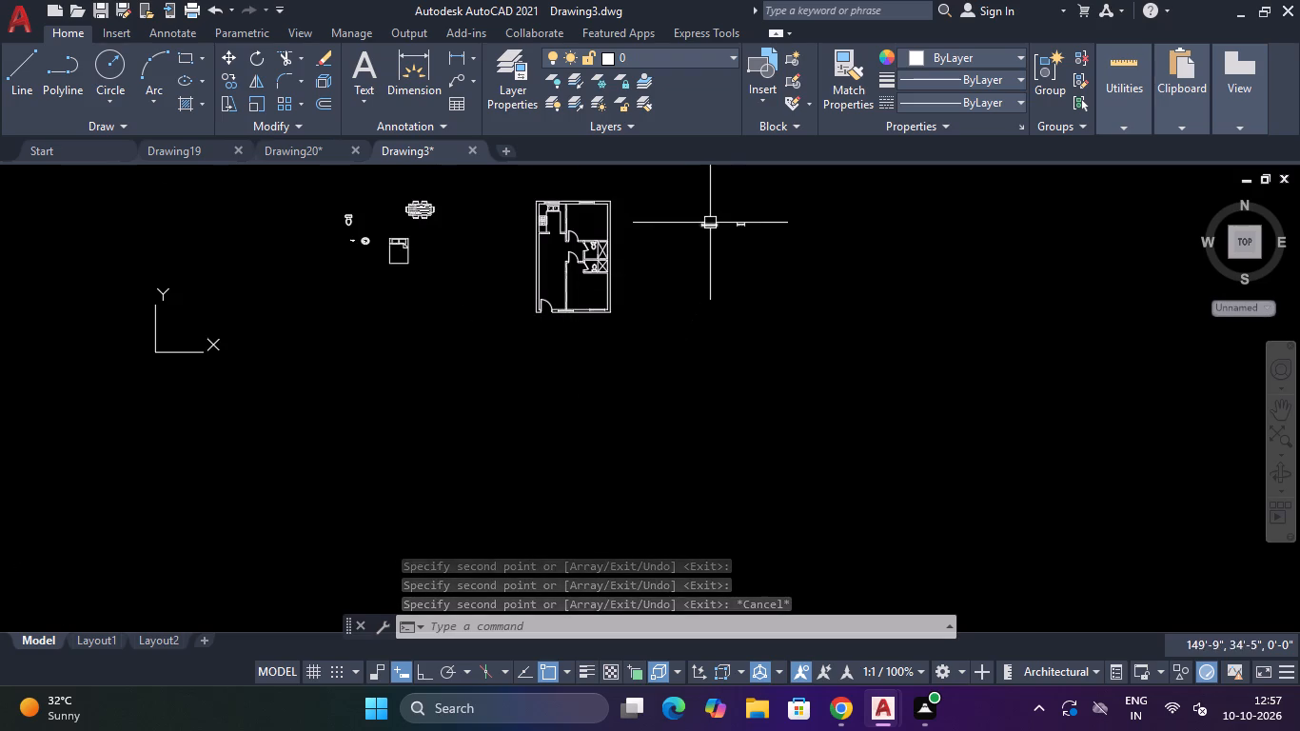
scroll(711, 223, "up", 3)
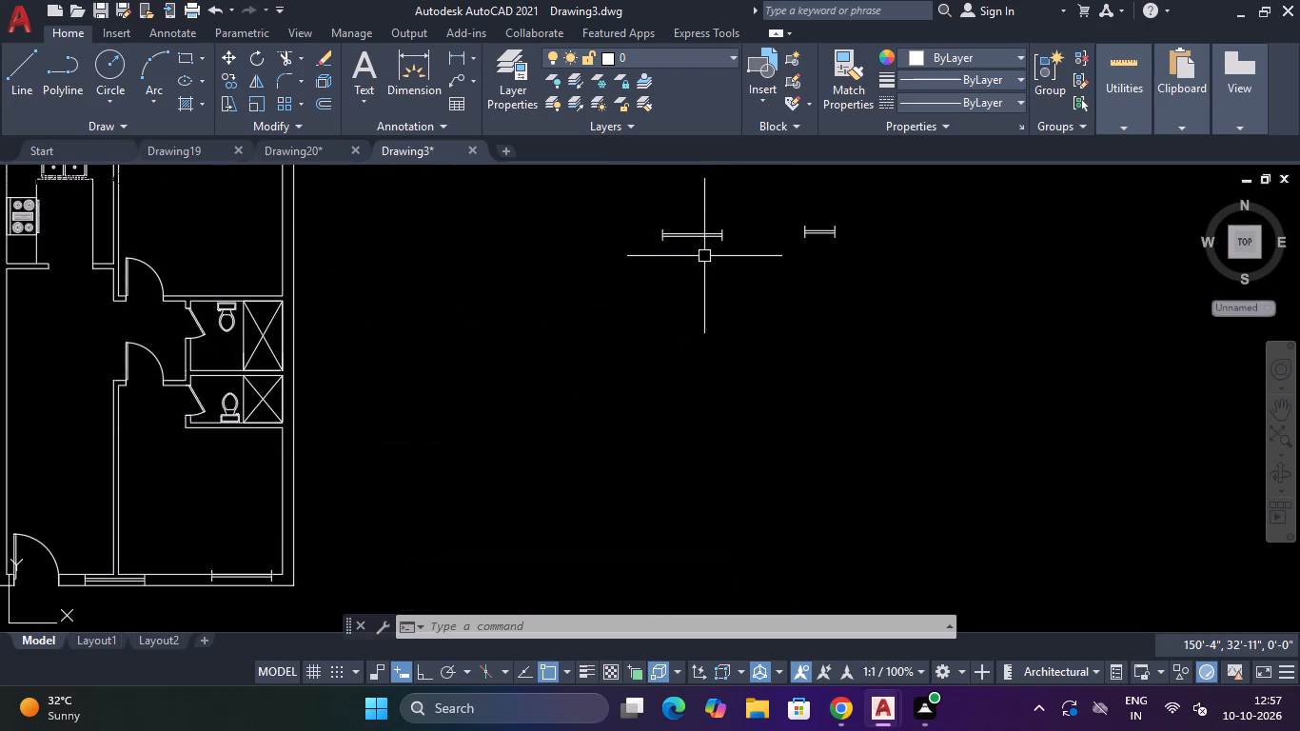
key("Escape")
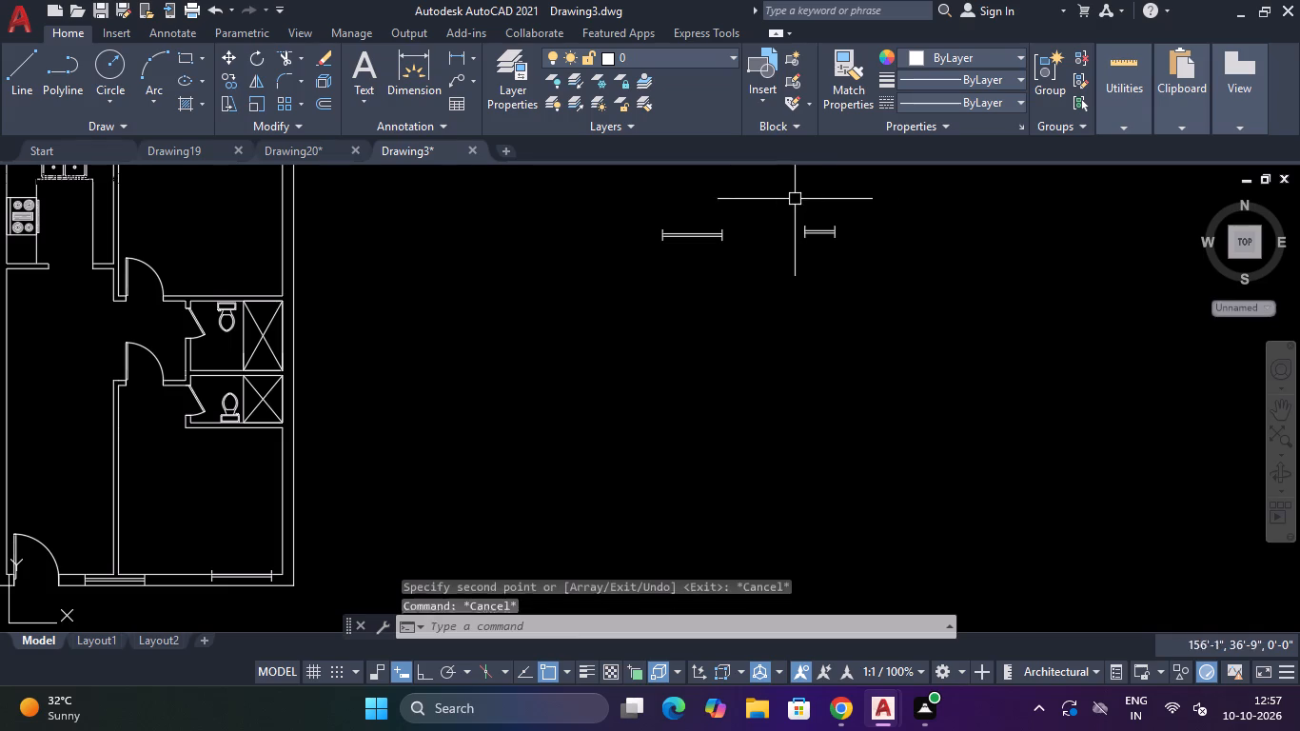
left_click(848, 180)
left_click(716, 326)
key("Escape")
left_click_drag(899, 194, 884, 208)
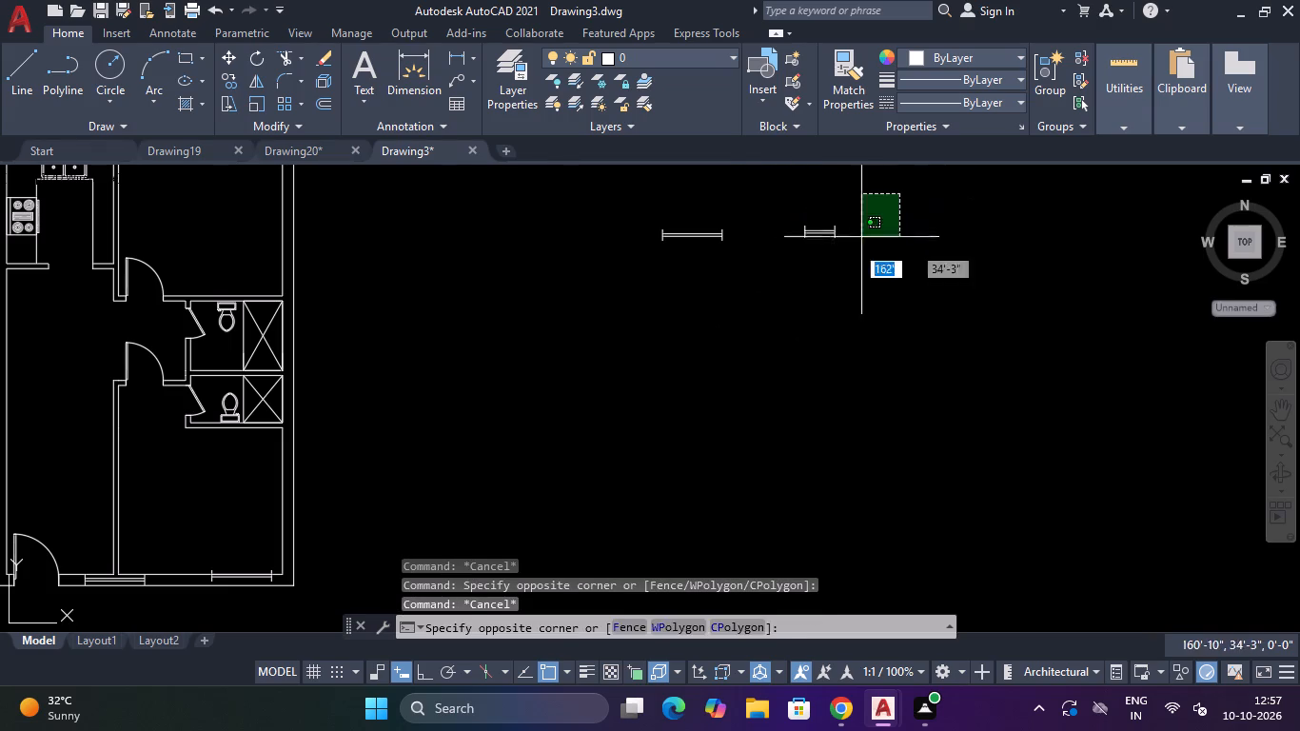
left_click(789, 300)
type("RO")
key("Return")
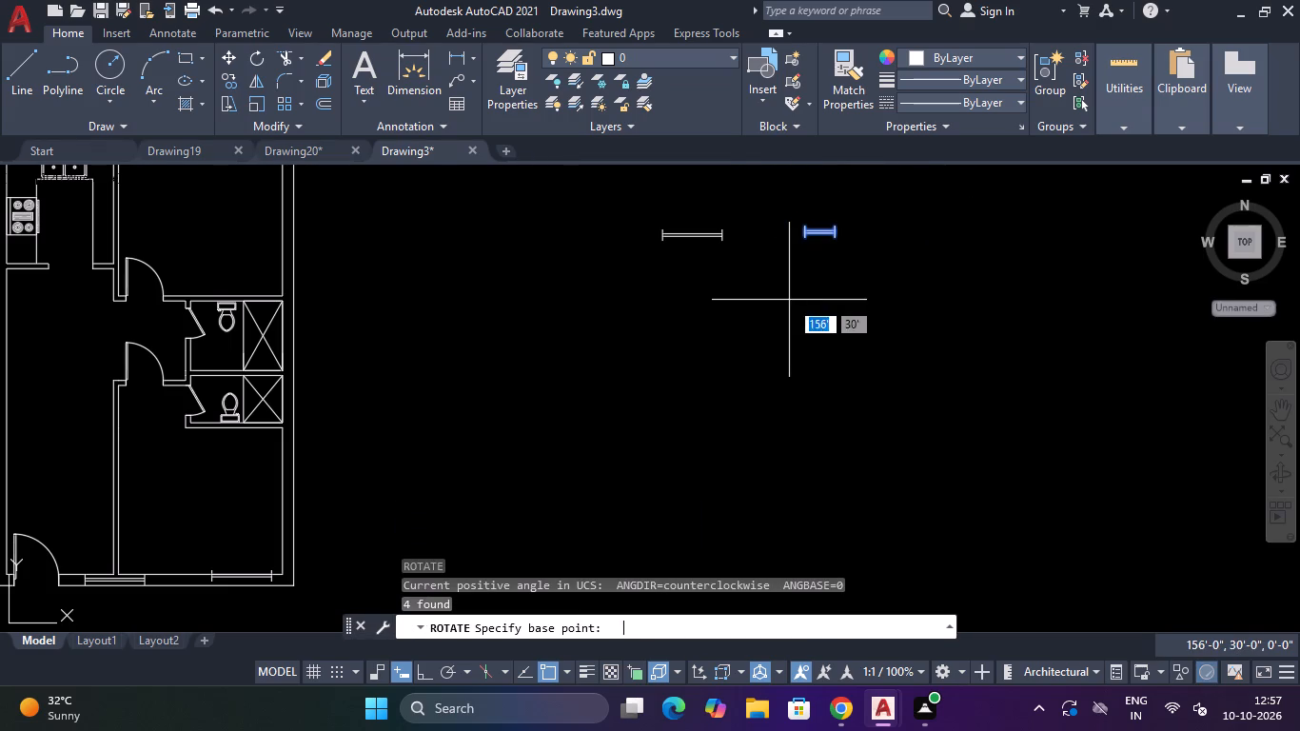
left_click(839, 224)
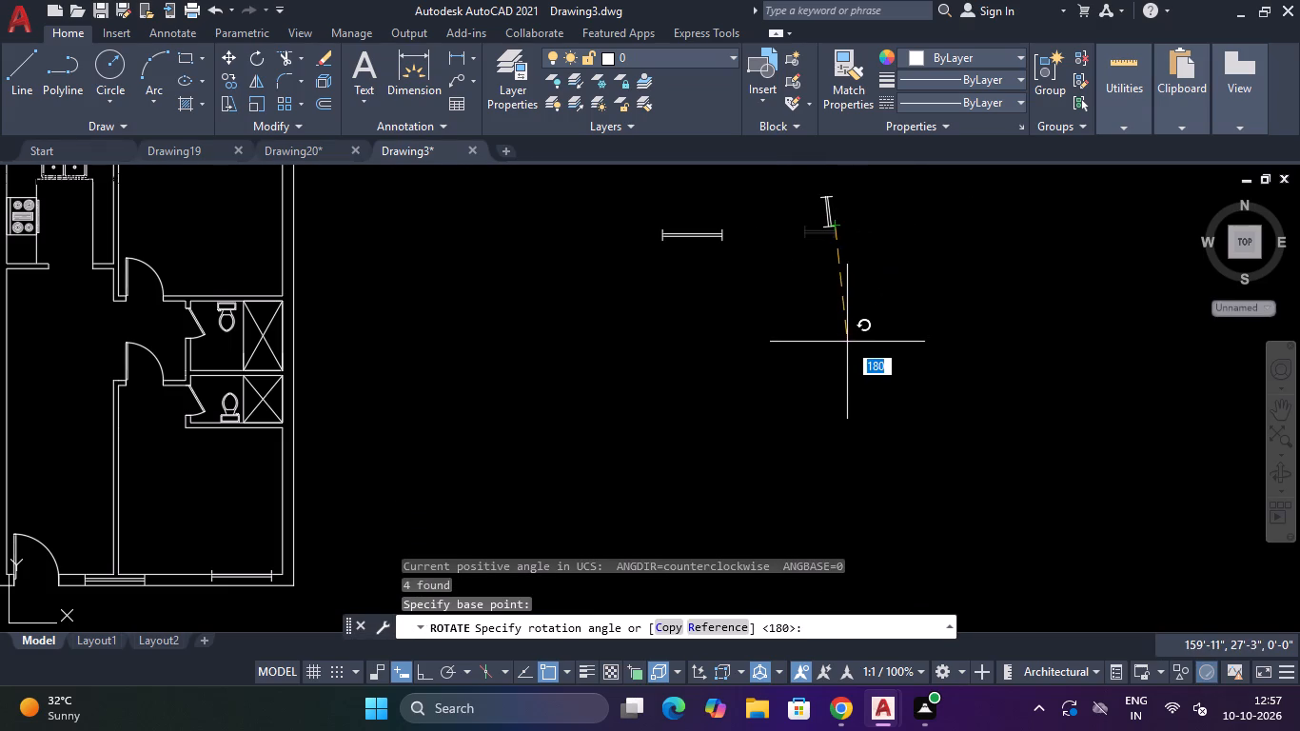
key("F8")
left_click(830, 353)
key("Escape")
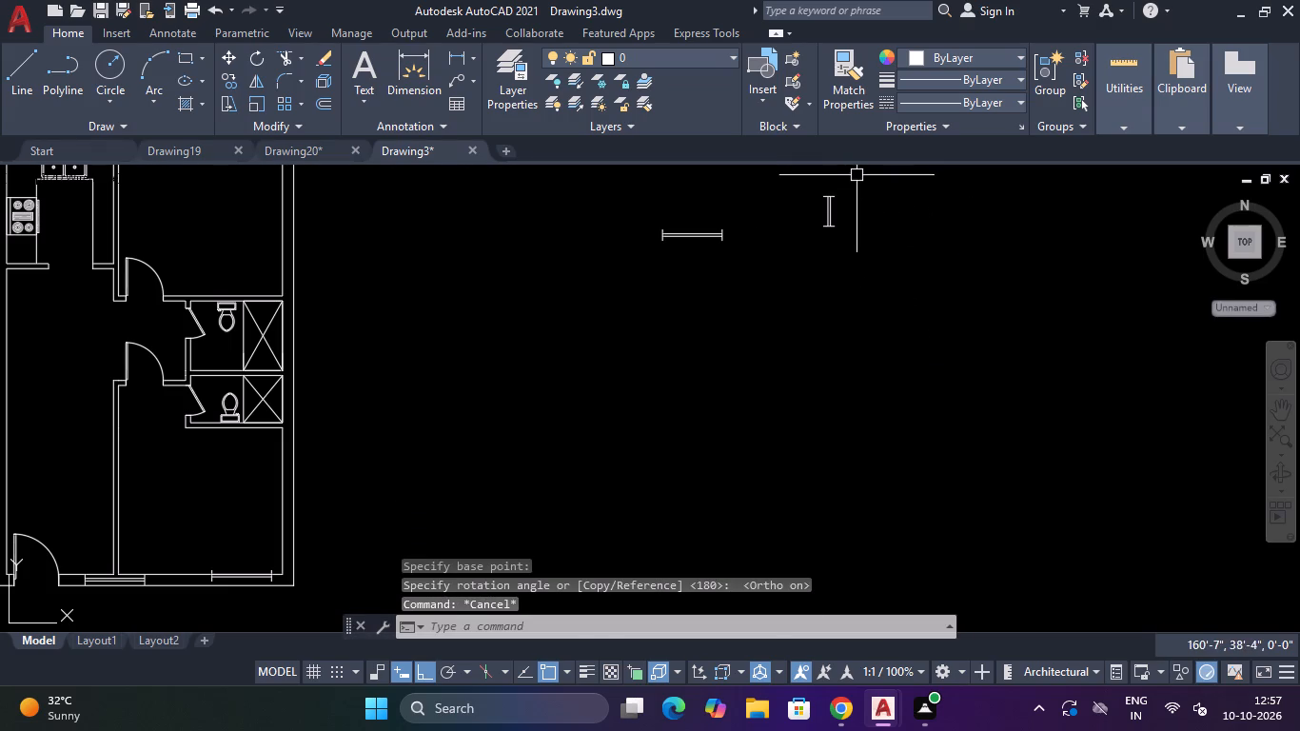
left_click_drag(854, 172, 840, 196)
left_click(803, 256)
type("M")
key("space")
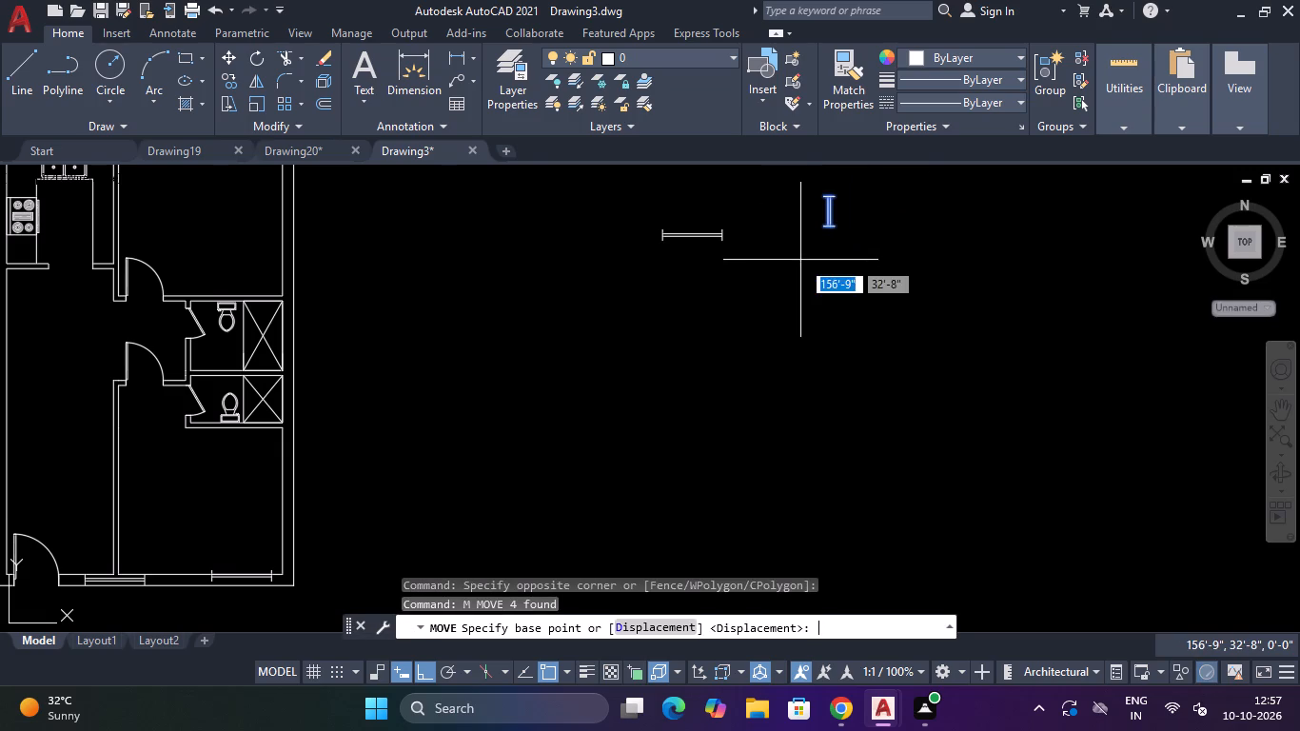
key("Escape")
Copy the vertical 2' window from its upper-right end into the right outer wall beside the upper bathroom's shower.
left_click(856, 184)
left_click(816, 269)
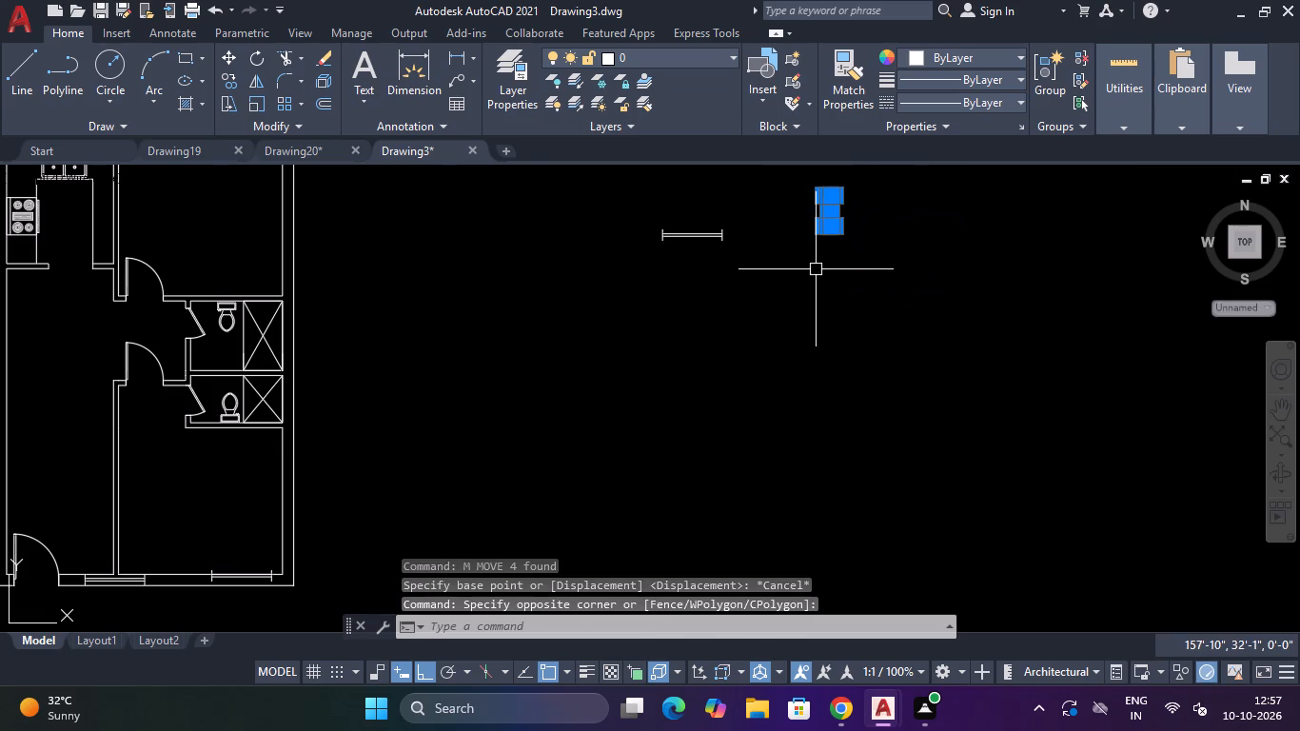
type("CO")
key("Return")
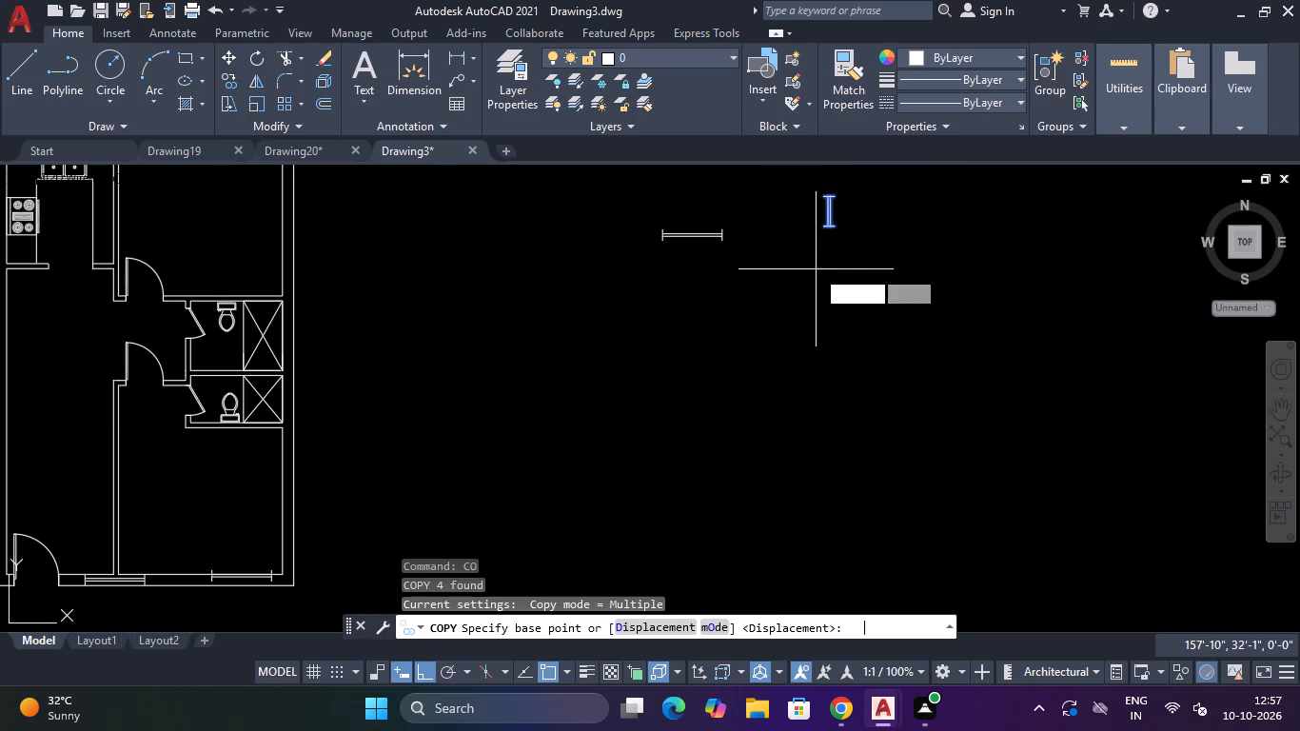
scroll(856, 203, "up", 3)
left_click(754, 177)
scroll(750, 219, "down", 5)
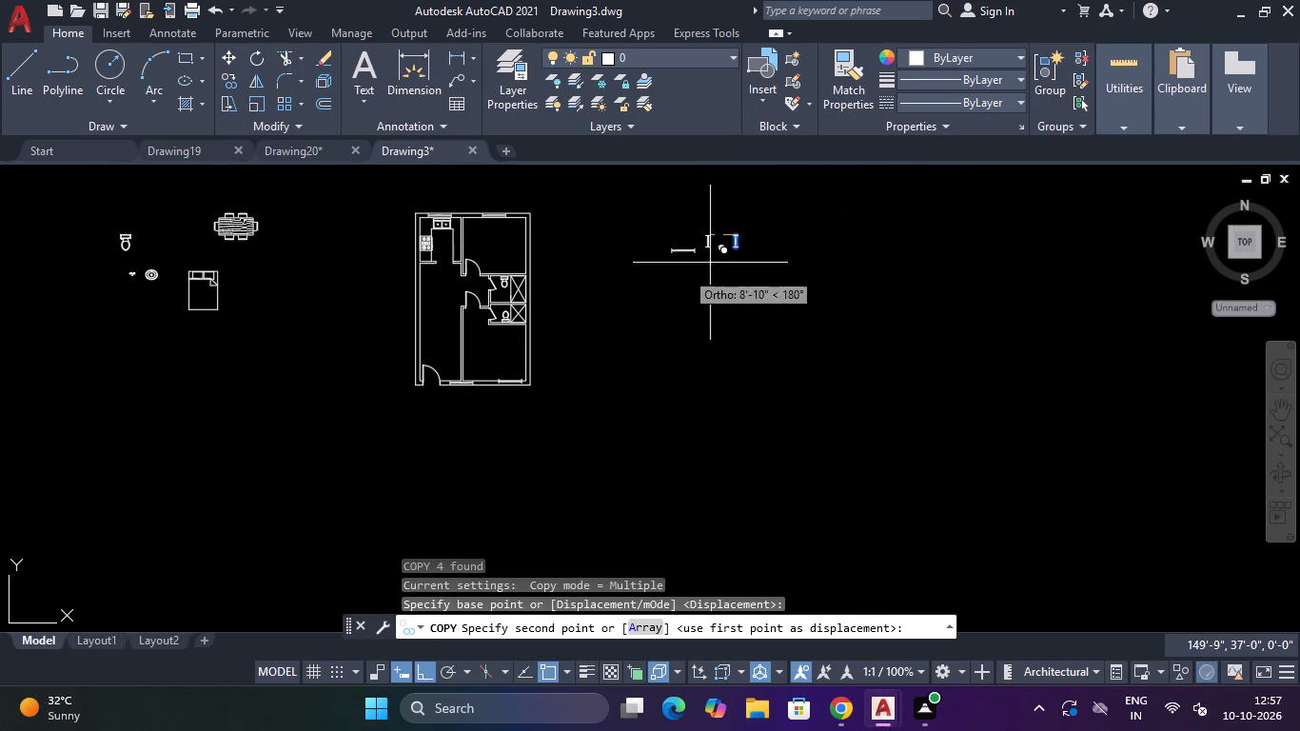
key("F8")
scroll(561, 281, "up", 3)
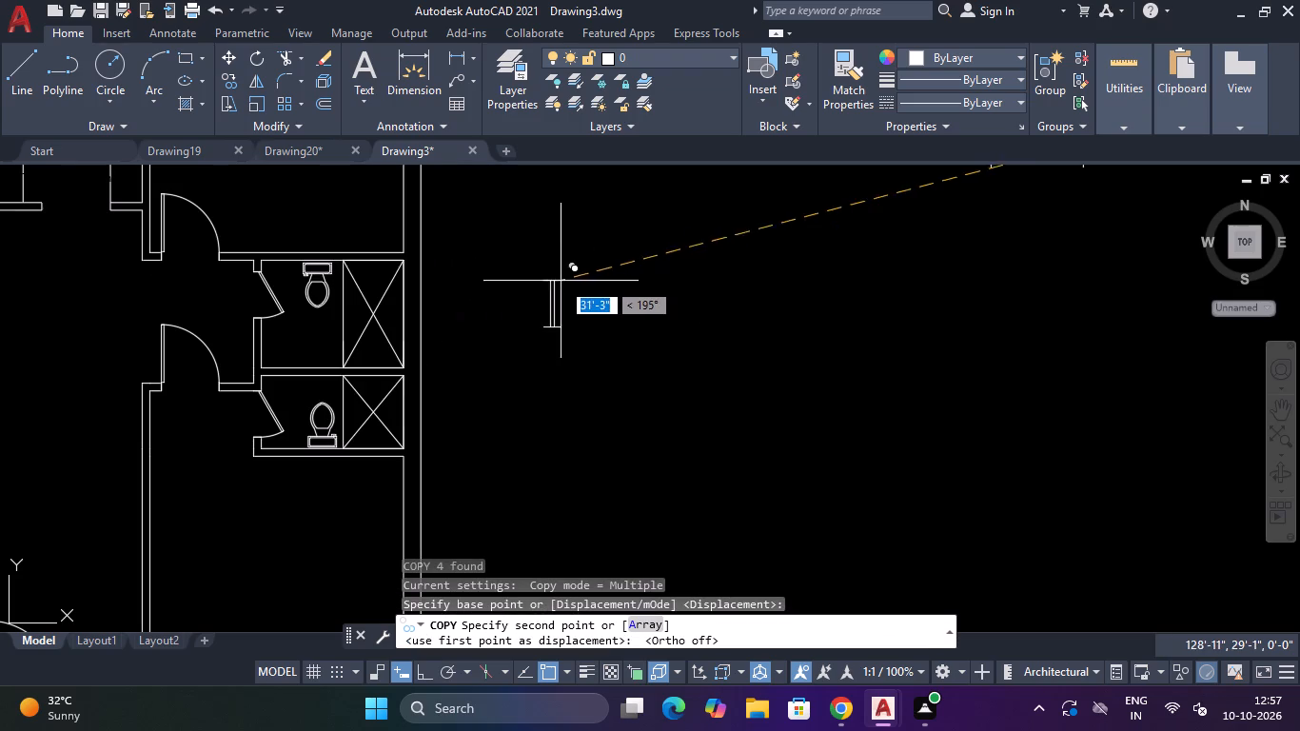
left_click(419, 292)
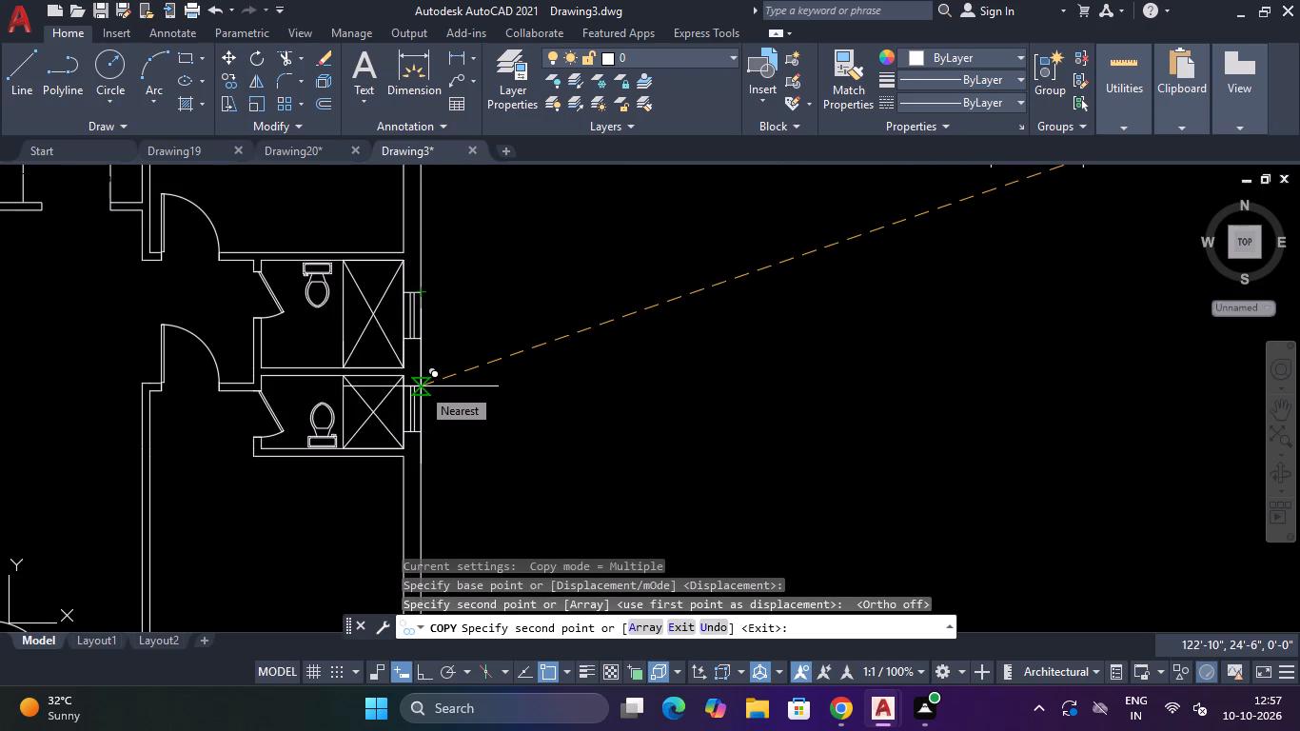
Place another copy of the vertical 2' window in the right outer wall beside the lower bathroom's shower.
left_click(421, 386)
scroll(489, 375, "down", 4)
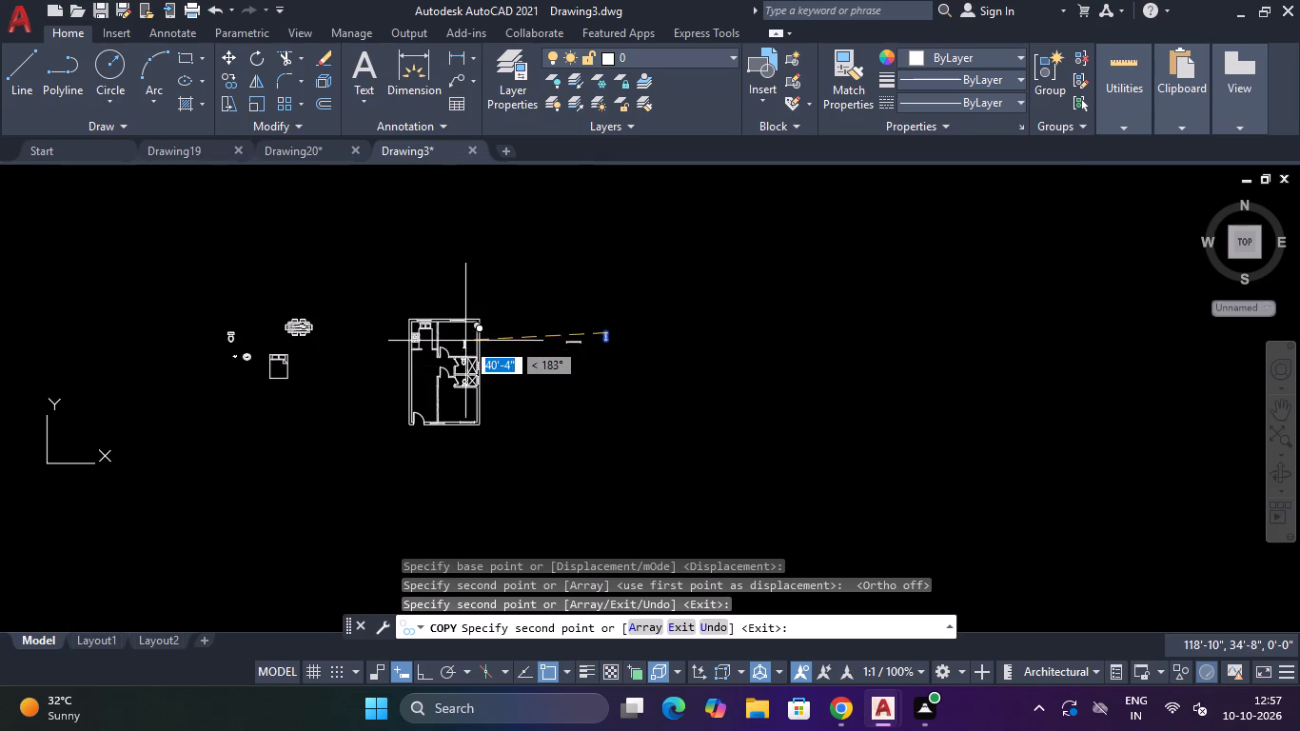
scroll(465, 341, "up", 3)
scroll(602, 331, "down", 2)
key("Escape")
key("Escape")
key("Escape")
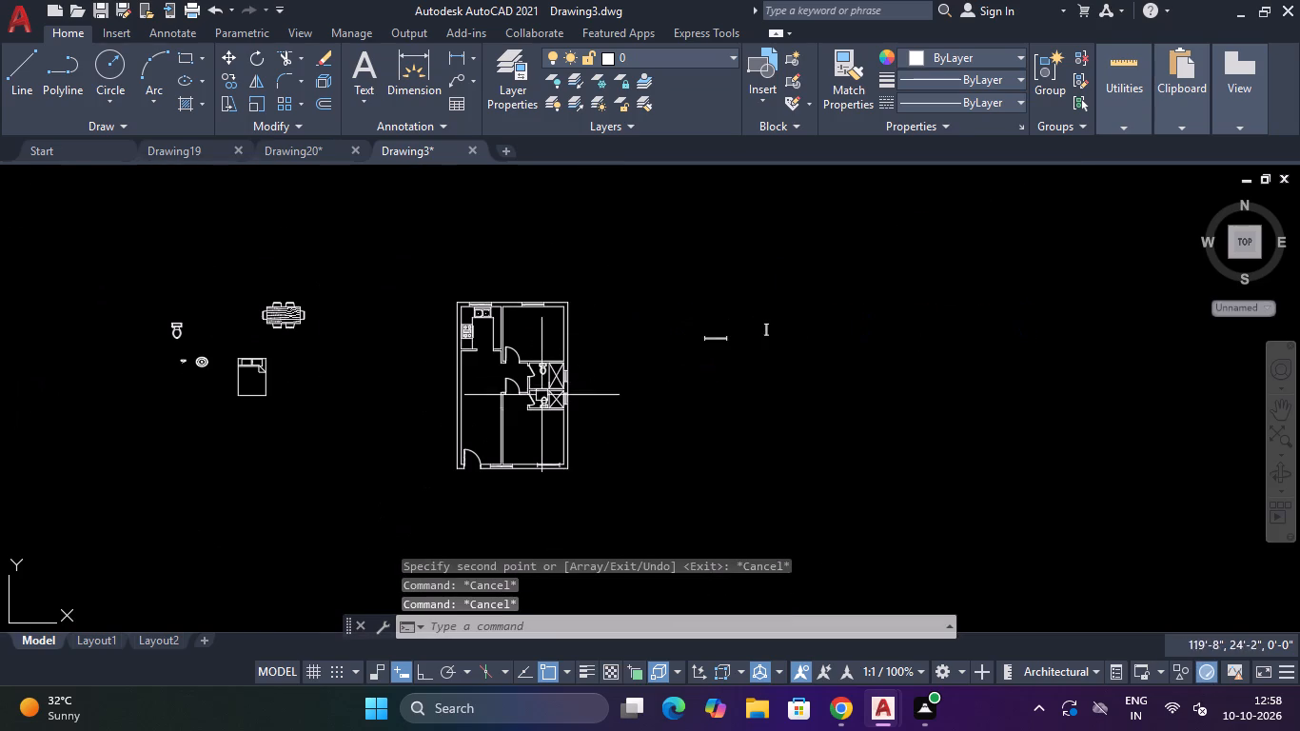
Open the Bed - Queen block definition for editing.
scroll(490, 378, "up", 2)
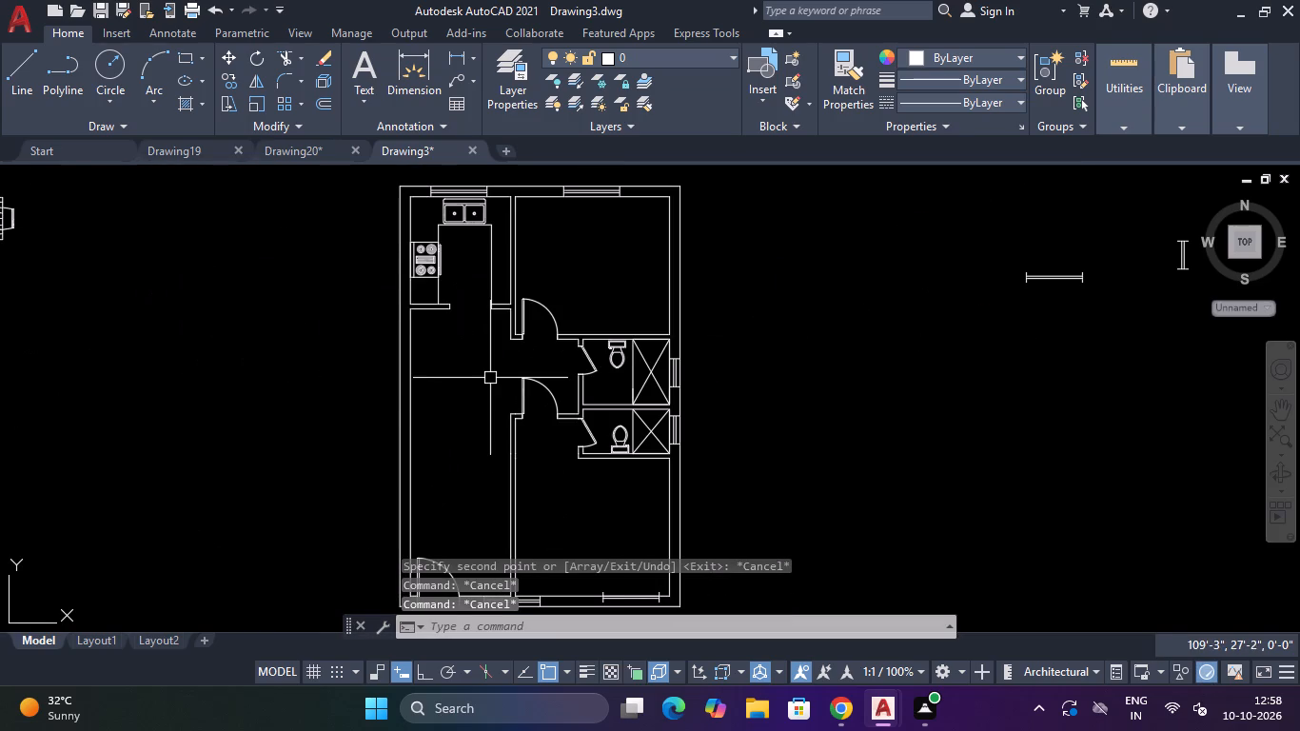
scroll(351, 386, "down", 4)
scroll(242, 407, "up", 3)
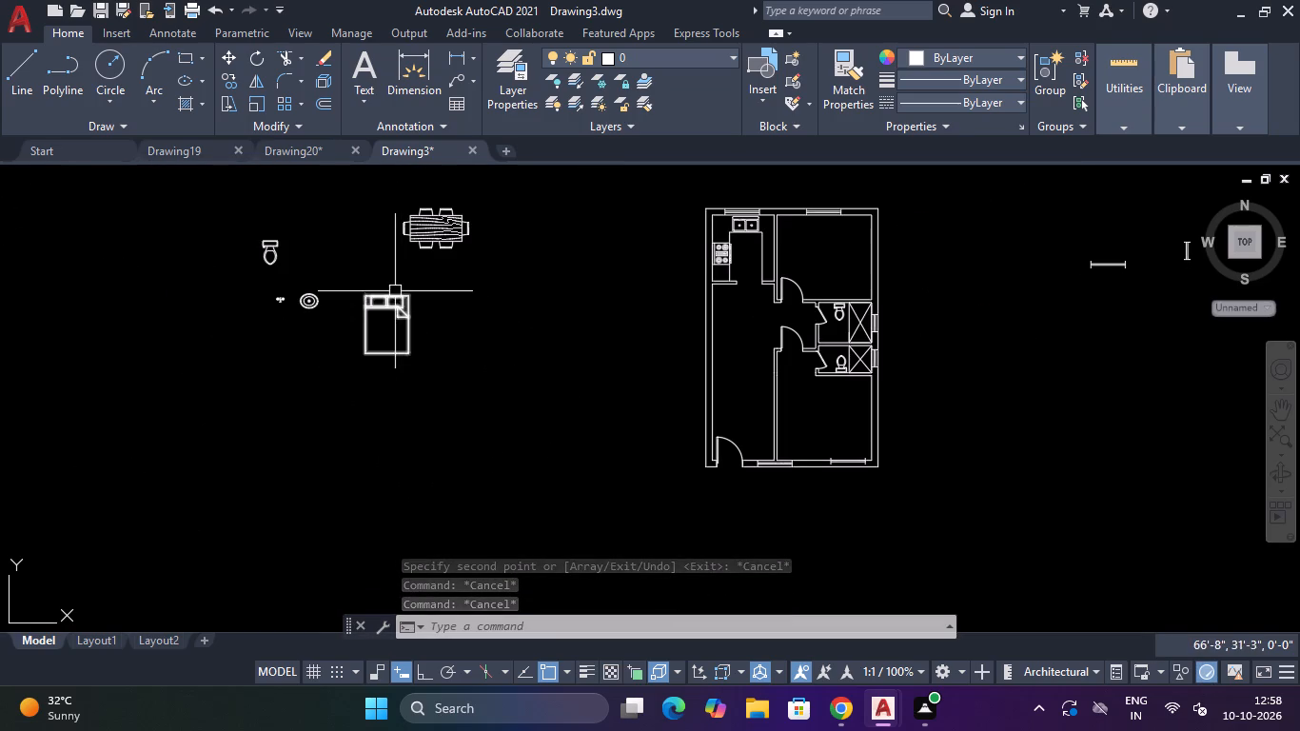
double_click(390, 303)
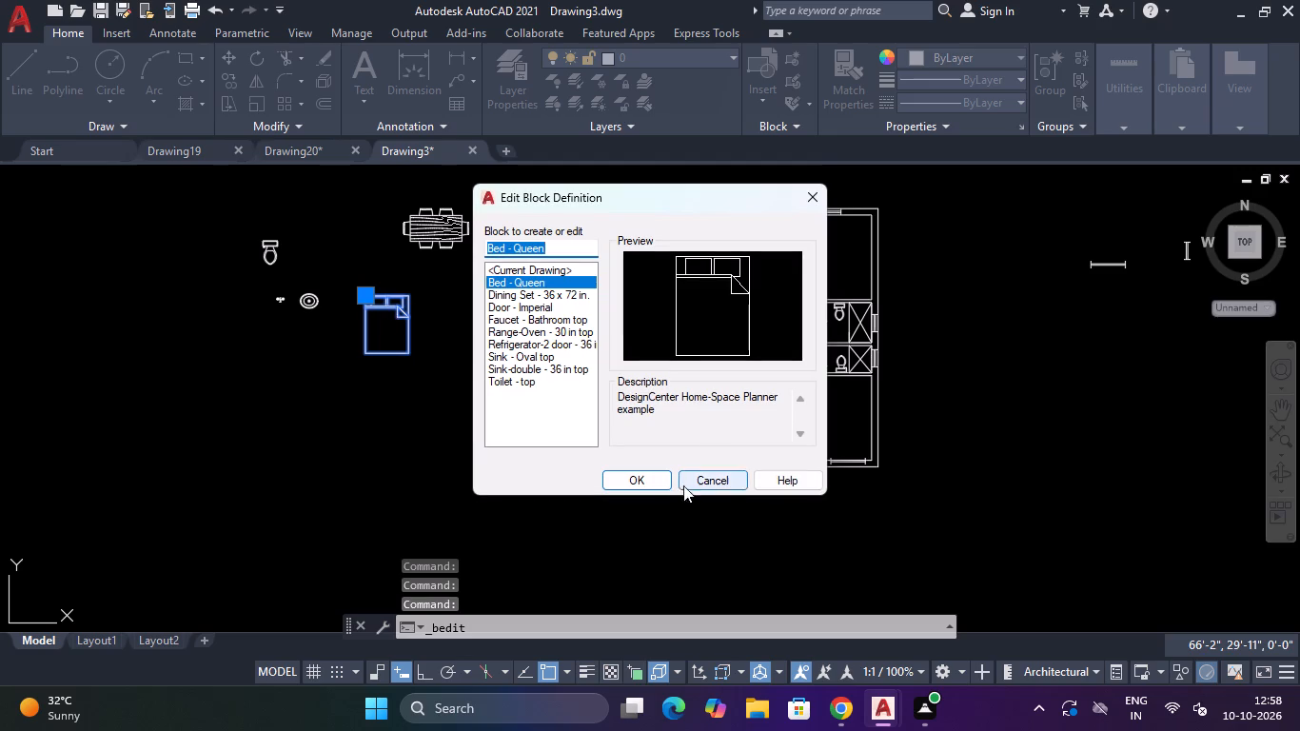
left_click(652, 477)
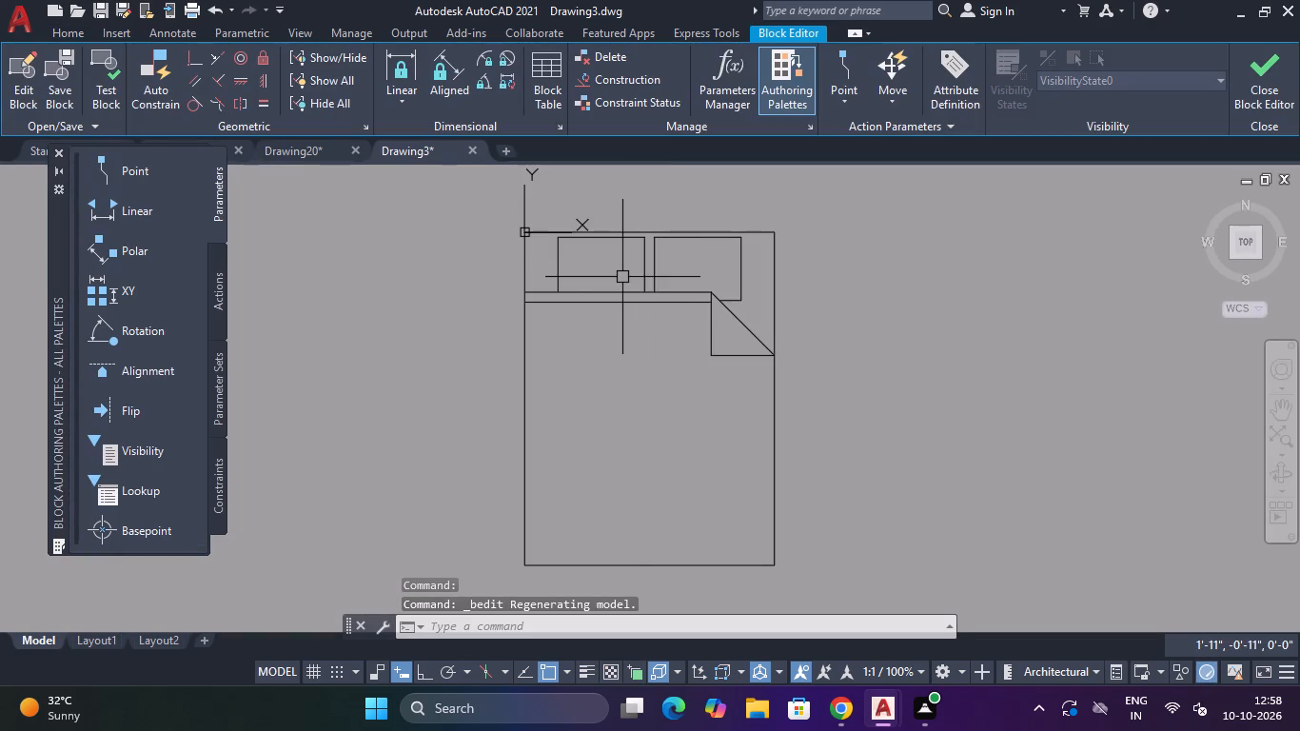
Draw a 2' by 2' rectangle as a side table just right of the bed's upper-right corner.
key("Escape")
key("Escape")
type("REC")
key("space")
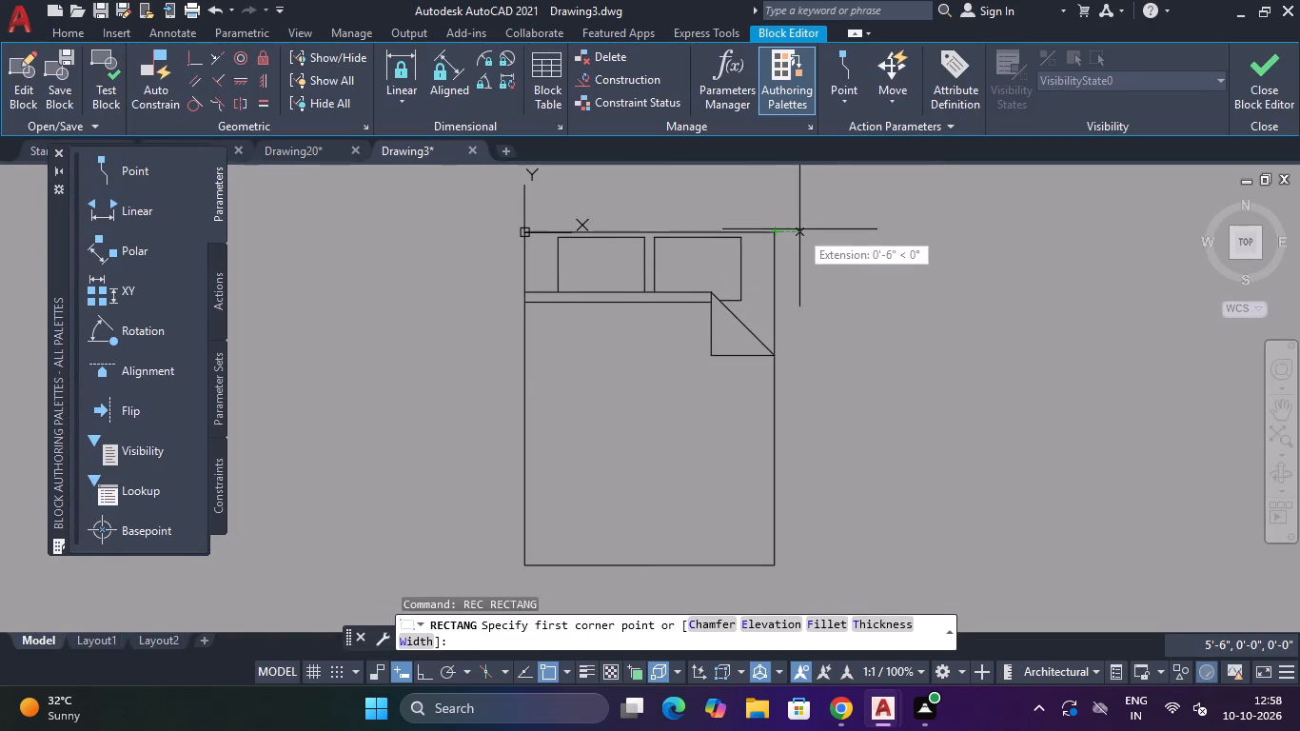
left_click(790, 236)
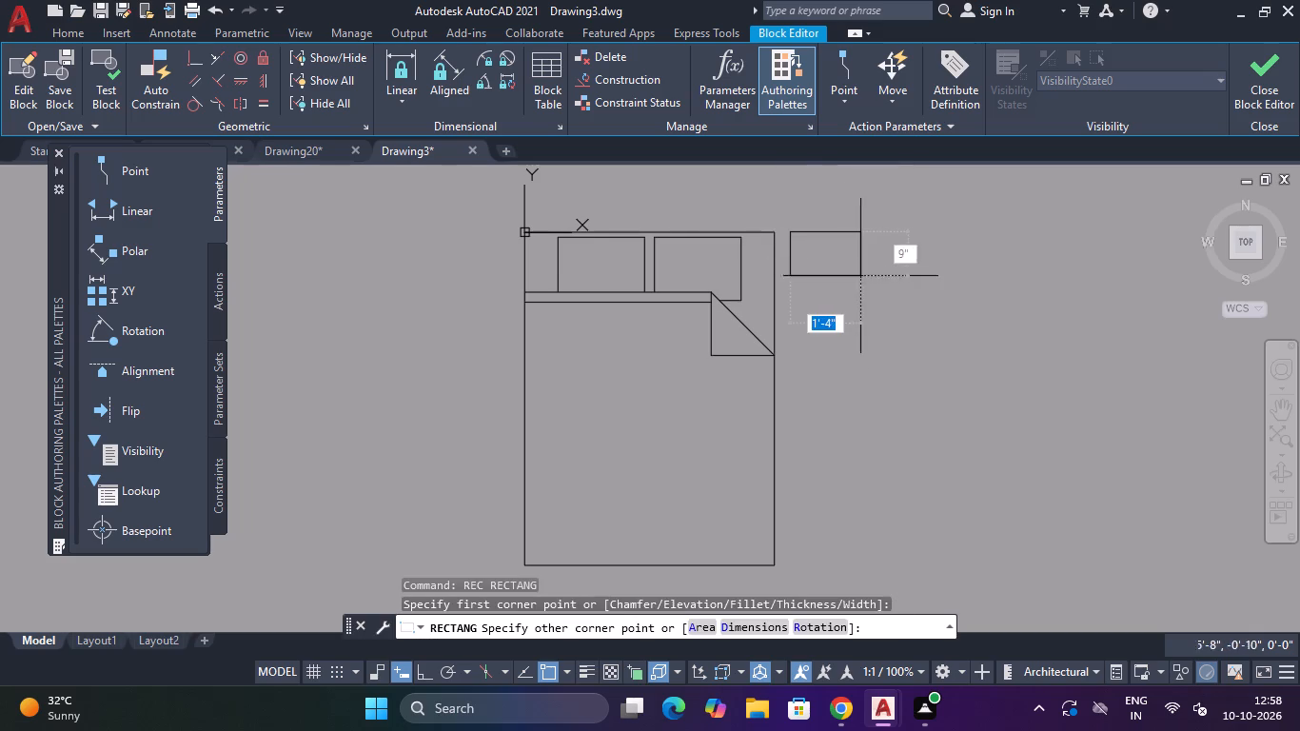
type("2'")
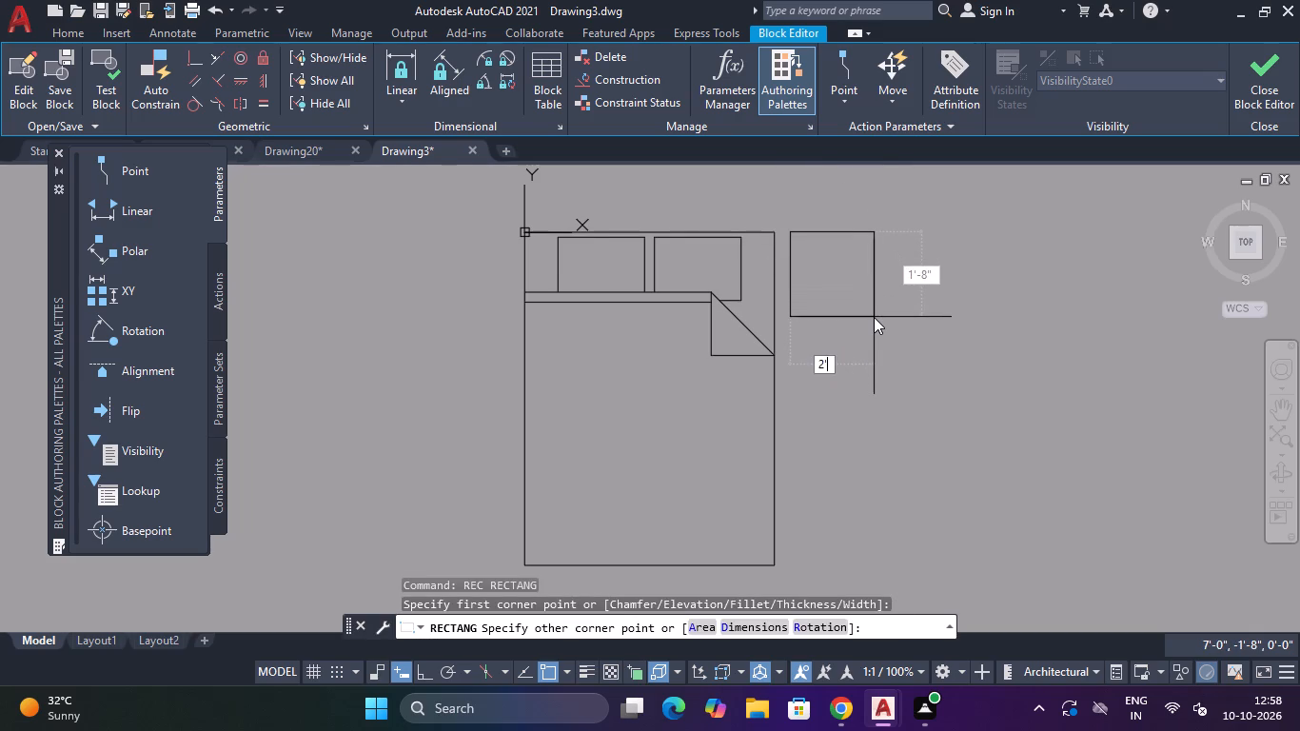
key("Tab")
type("2'")
key("Return")
key("Escape")
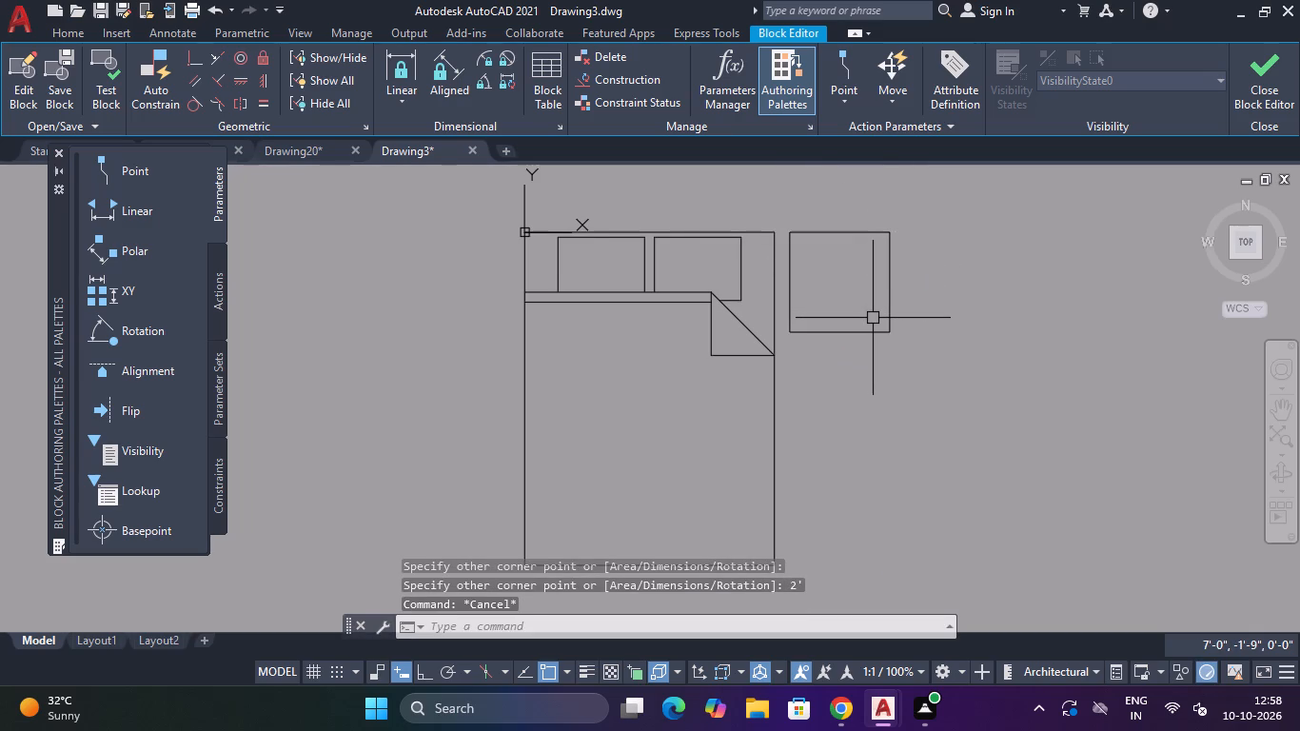
Draw a 2' by 2' rectangle as the second side table just left of the bed's upper-left corner.
key("space")
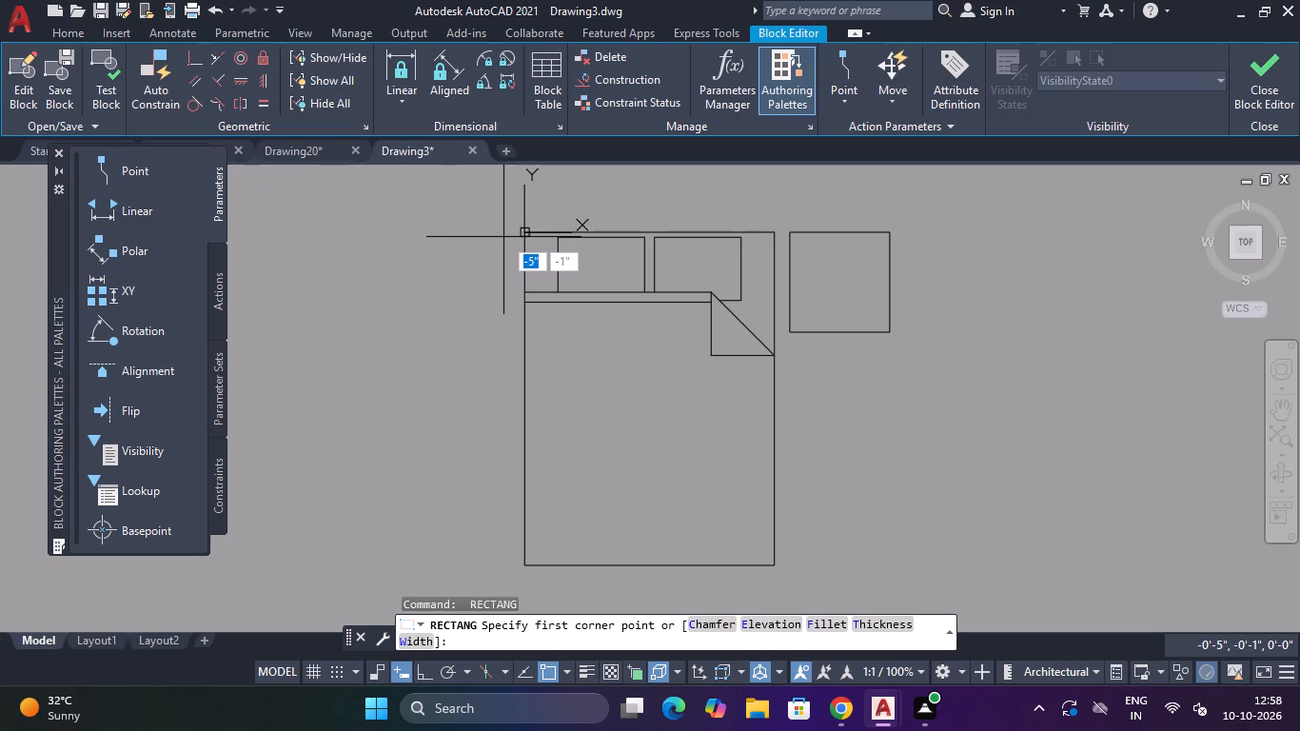
scroll(505, 231, "up", 3)
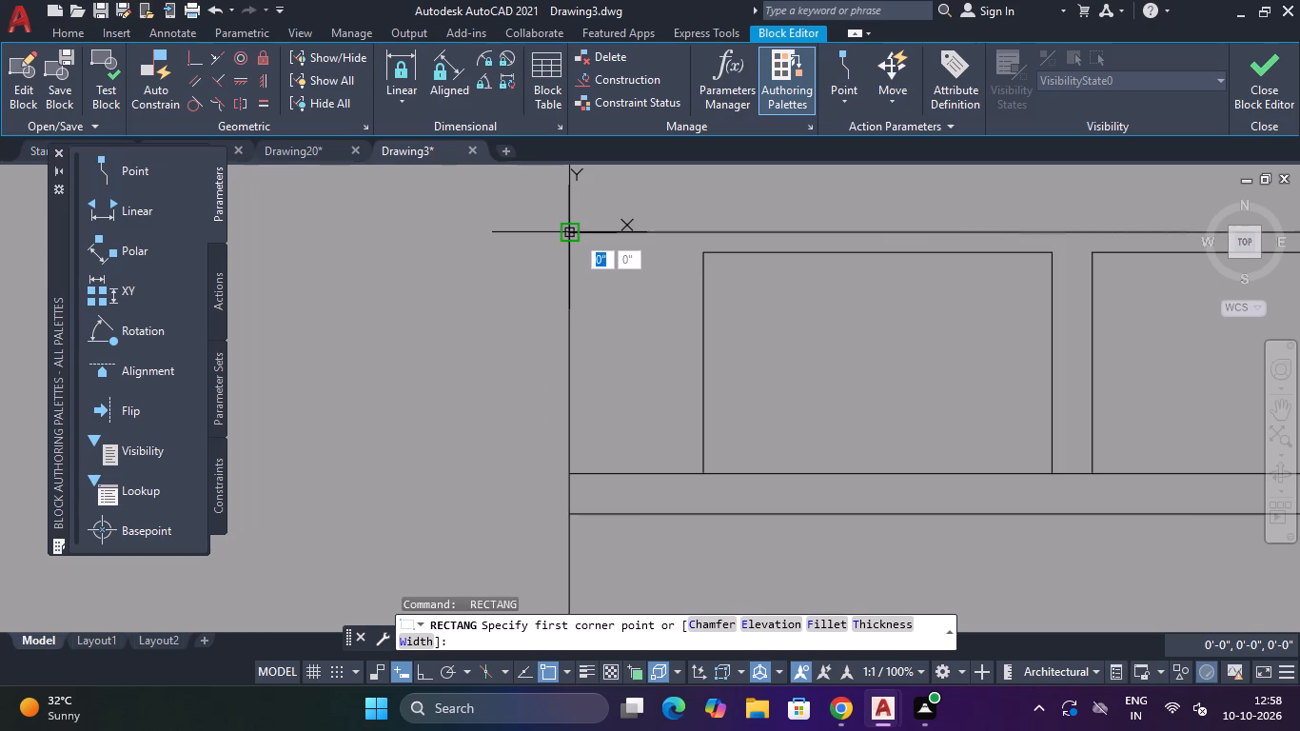
left_click(544, 235)
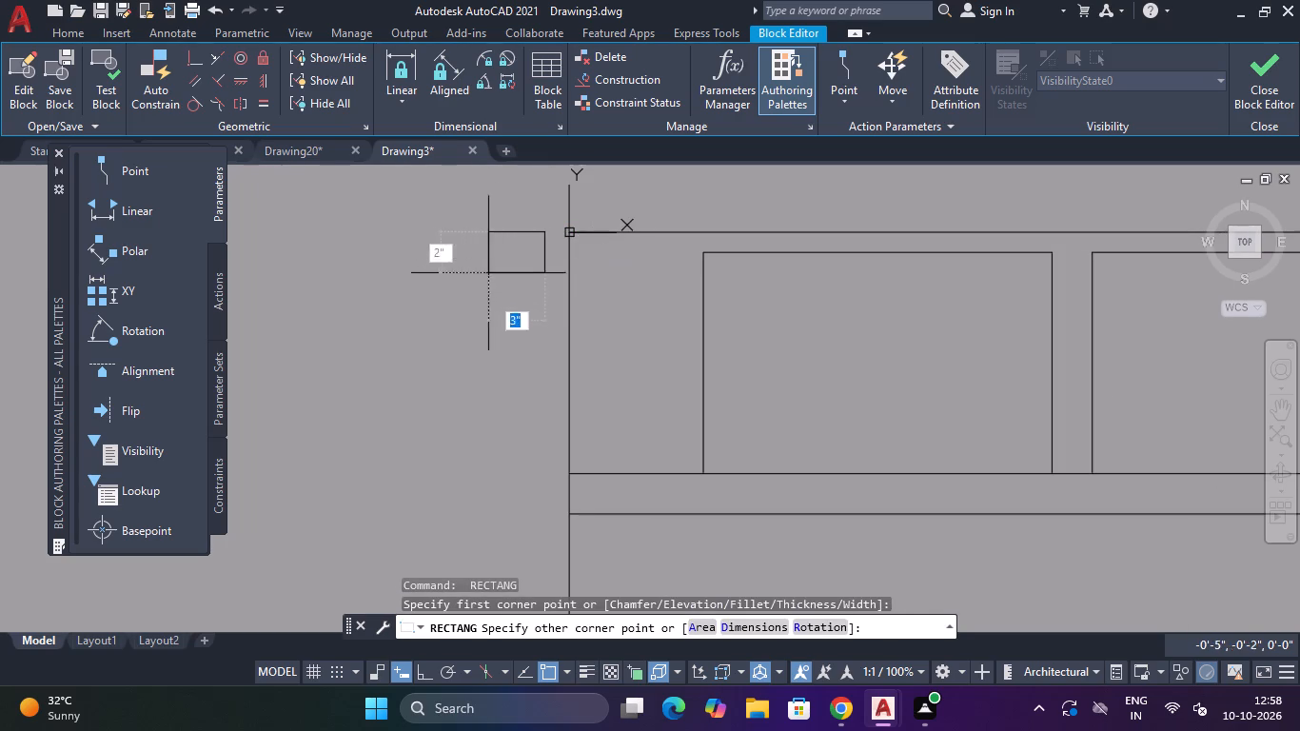
type("2'")
key("Tab")
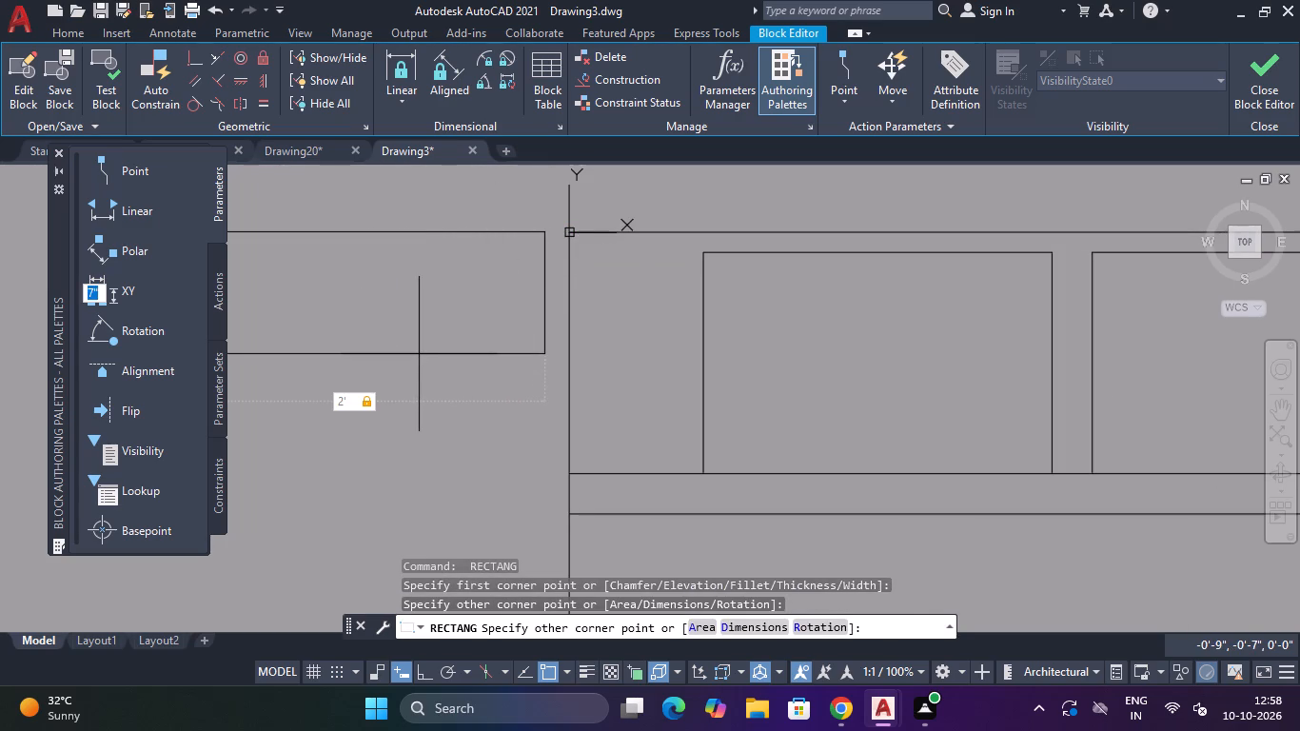
key("2")
key("apostrophe")
key("Return")
scroll(427, 354, "down", 3)
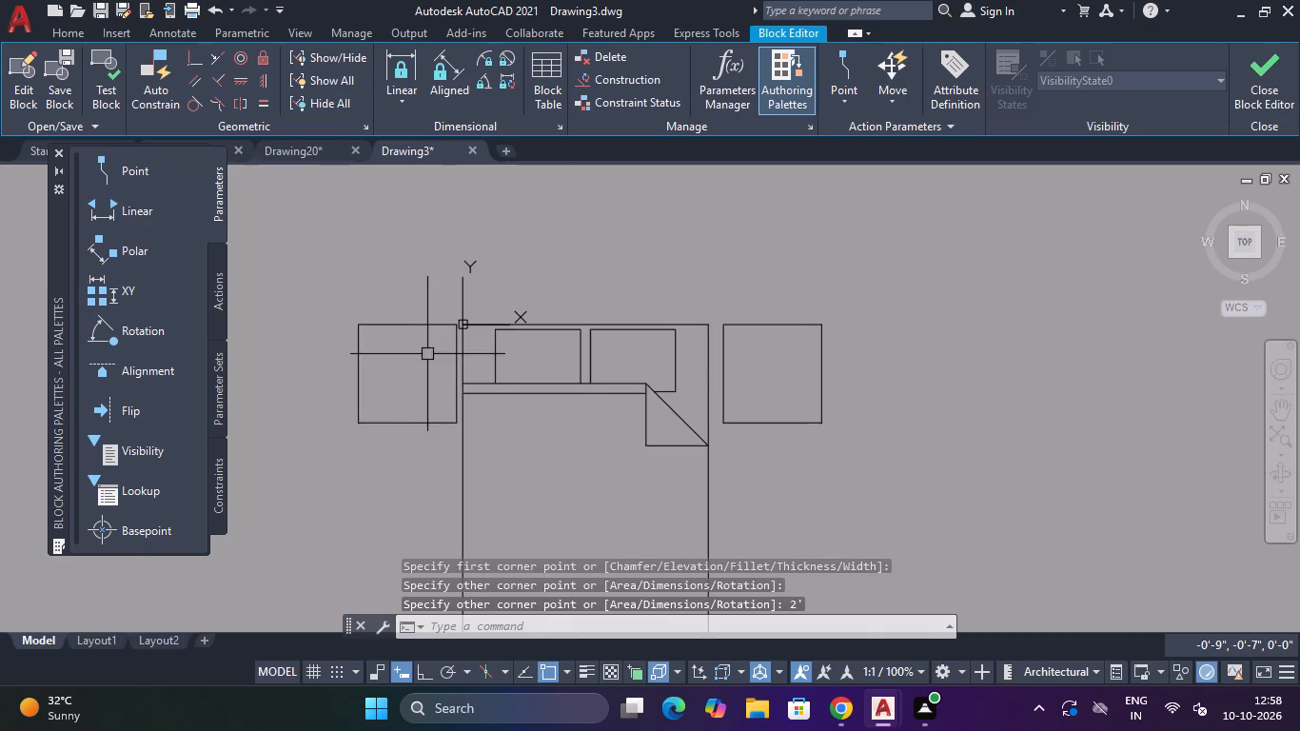
key("Escape")
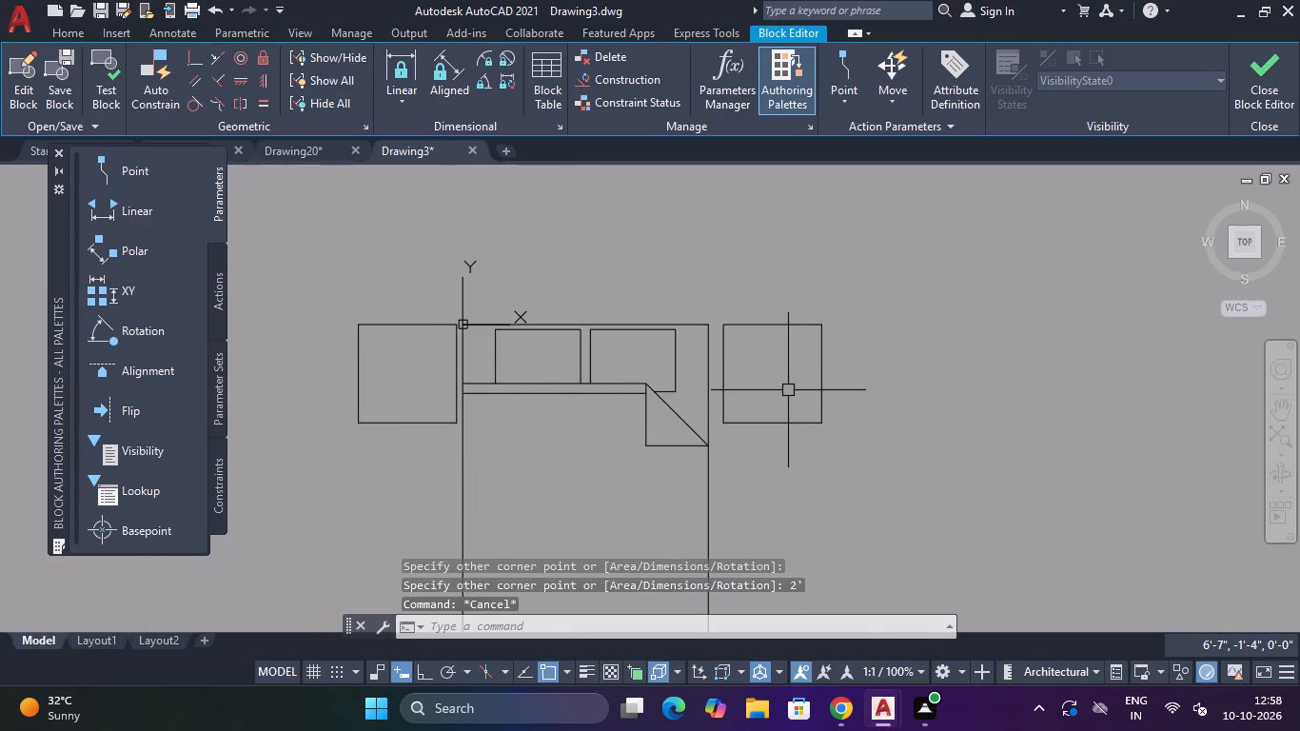
key("Escape")
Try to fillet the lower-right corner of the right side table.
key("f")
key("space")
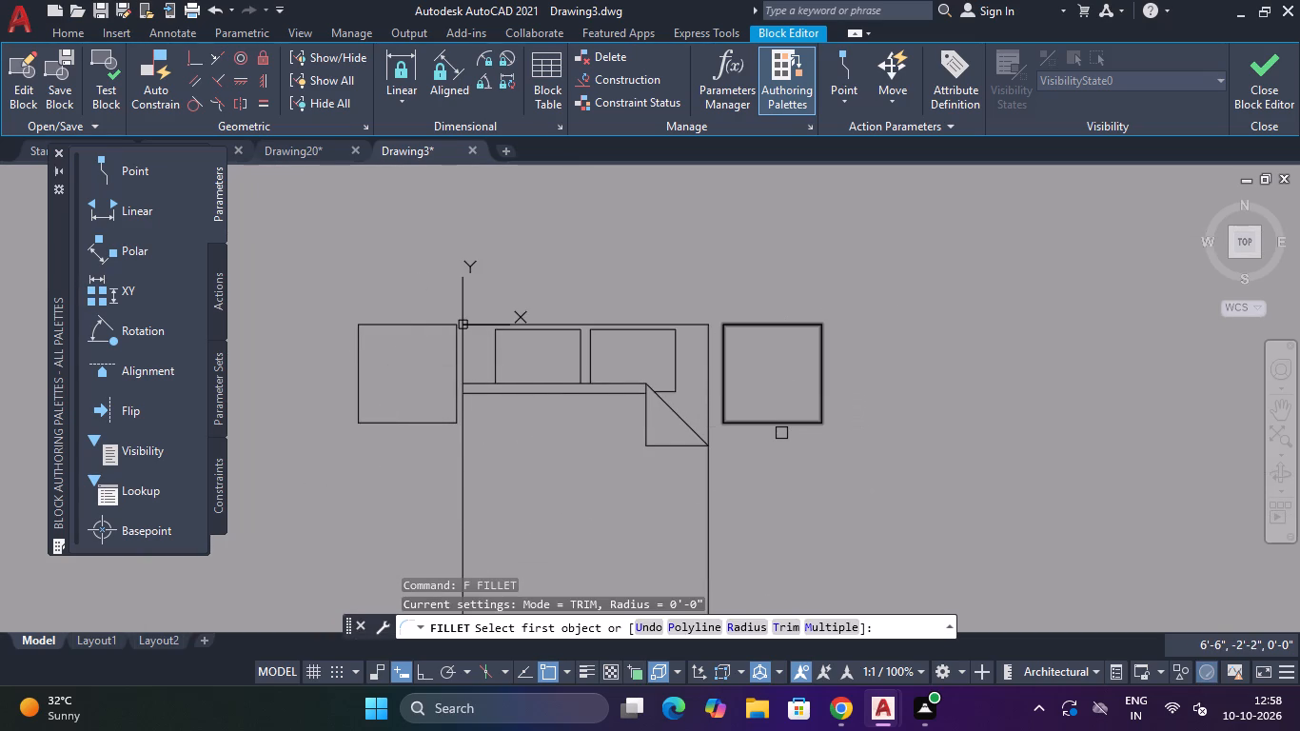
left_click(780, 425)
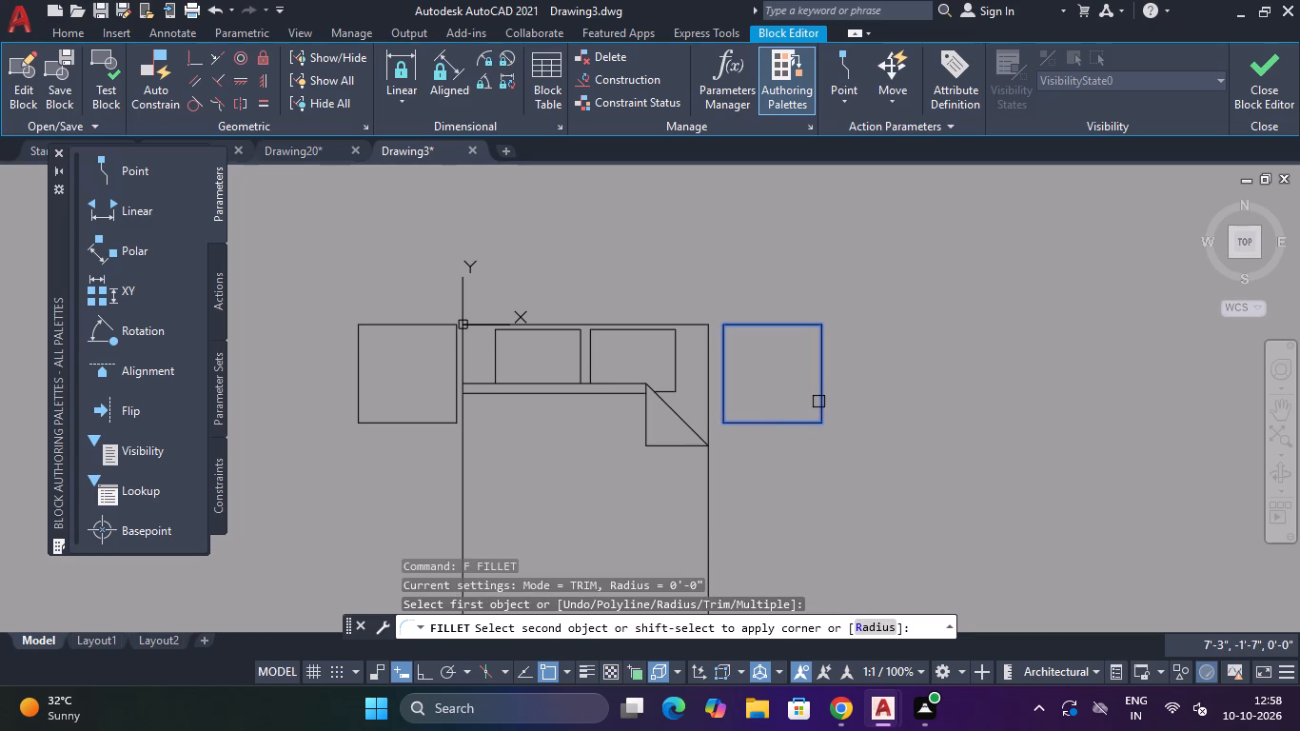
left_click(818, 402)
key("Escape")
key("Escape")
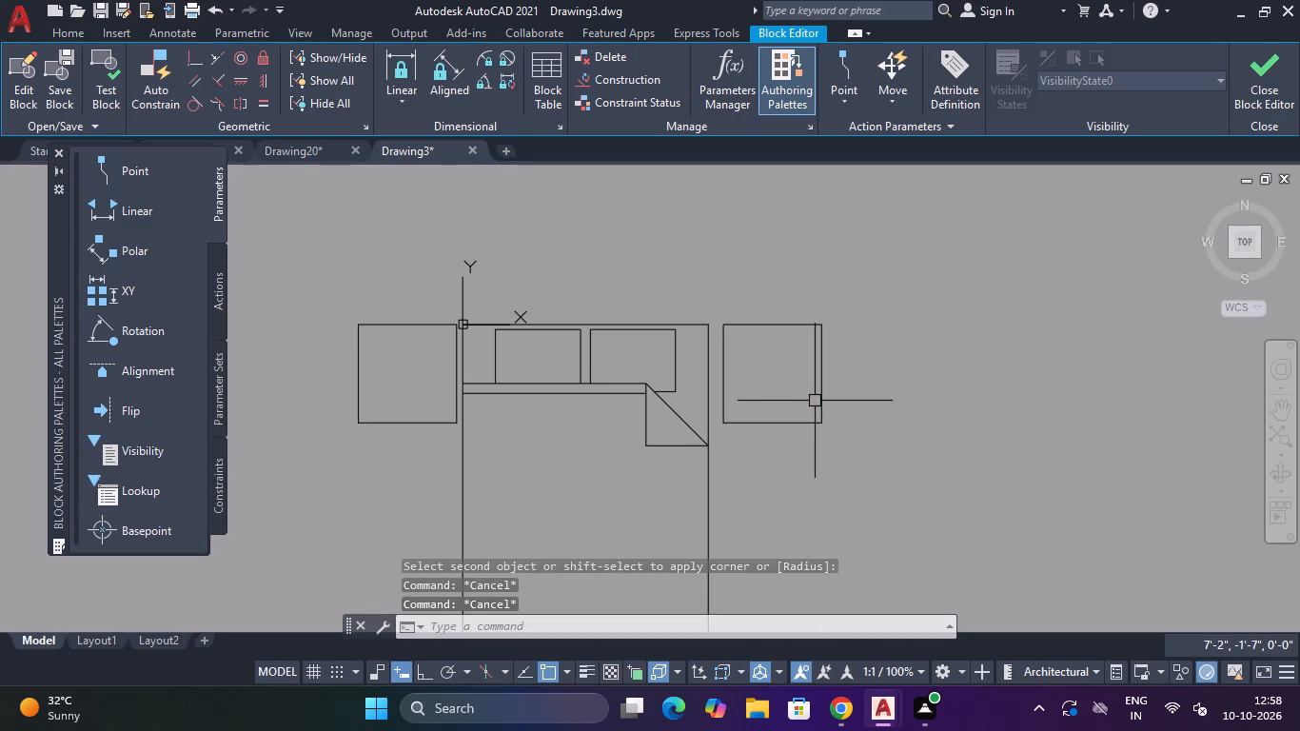
Fillet the lower-right and upper-left corners of the right side table with a 2" radius.
key("f")
key("space")
type("R")
key("space")
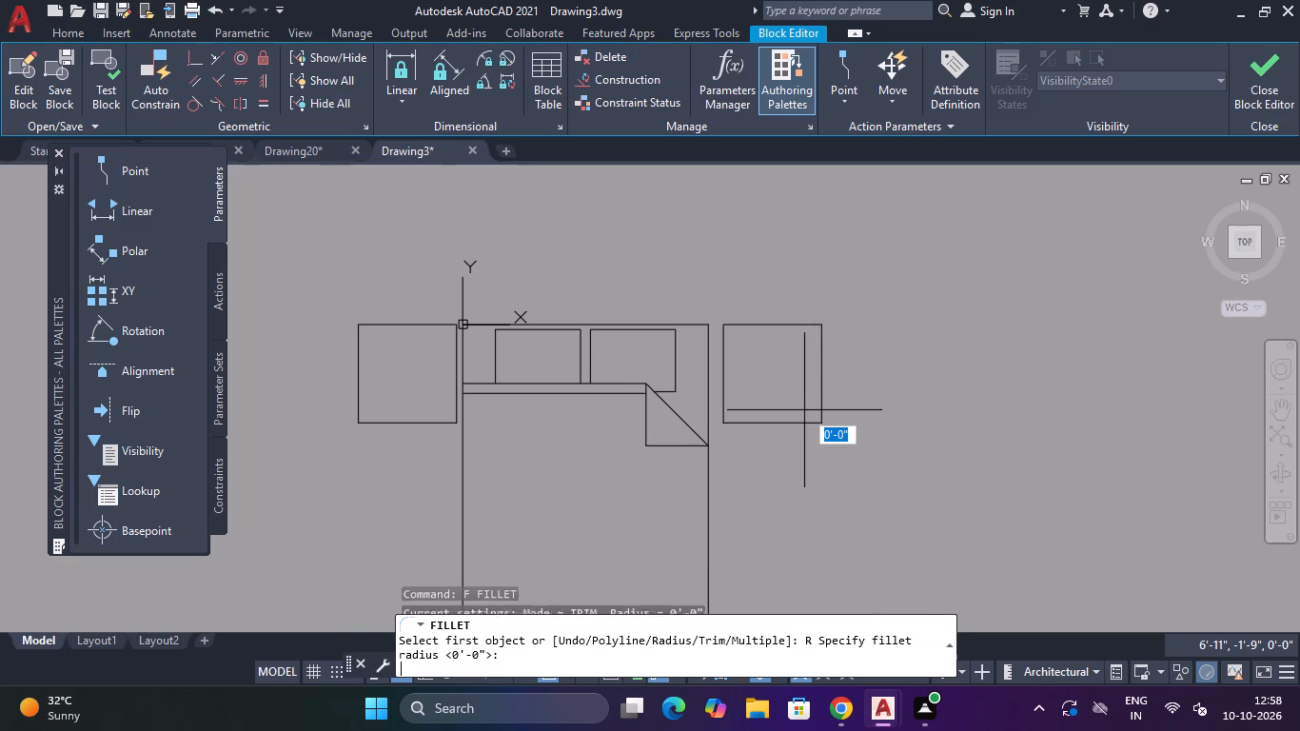
key("2")
key("shift+quotedbl")
key("Return")
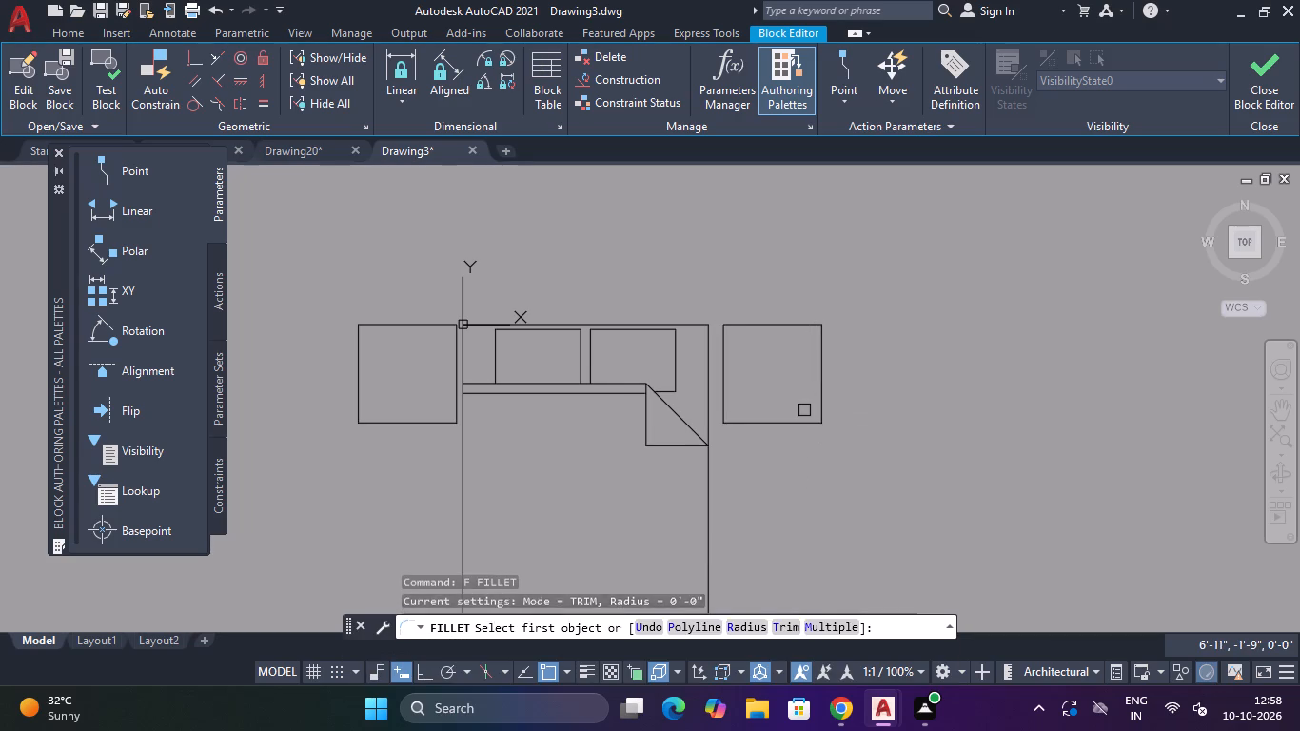
left_click(798, 419)
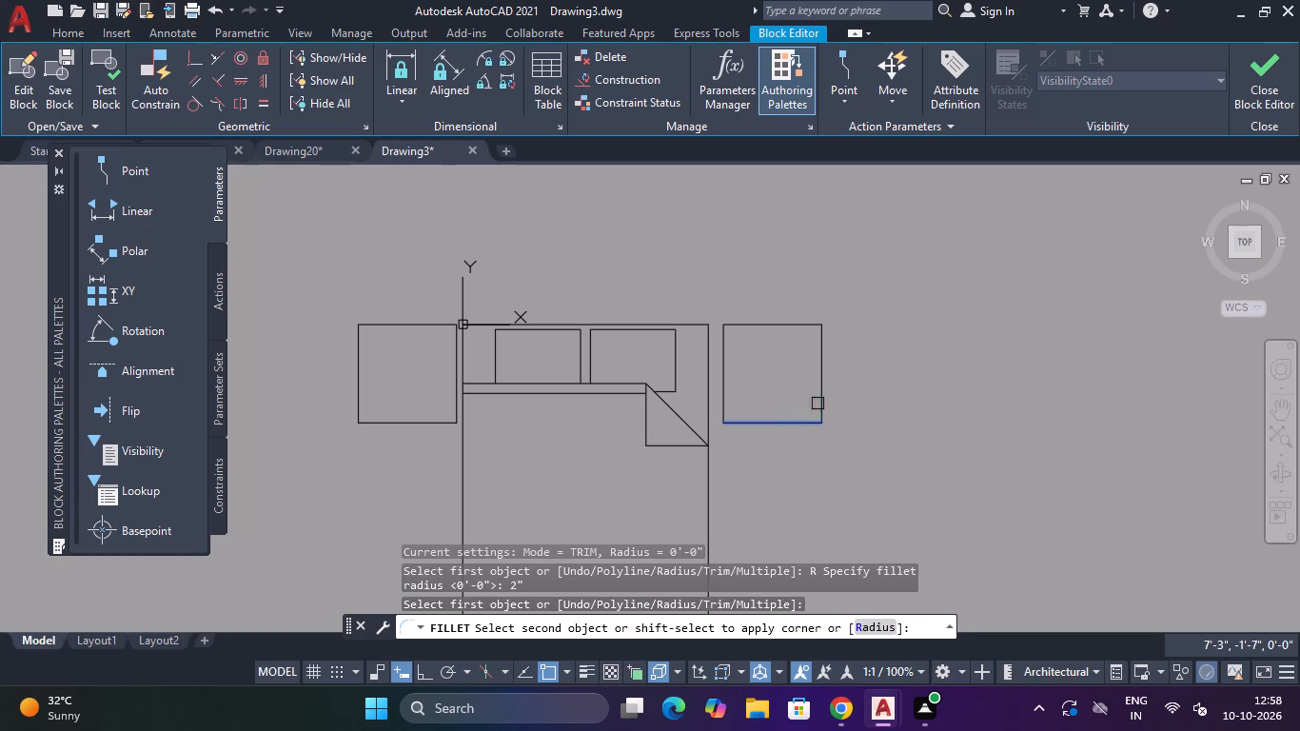
left_click(819, 393)
key("space")
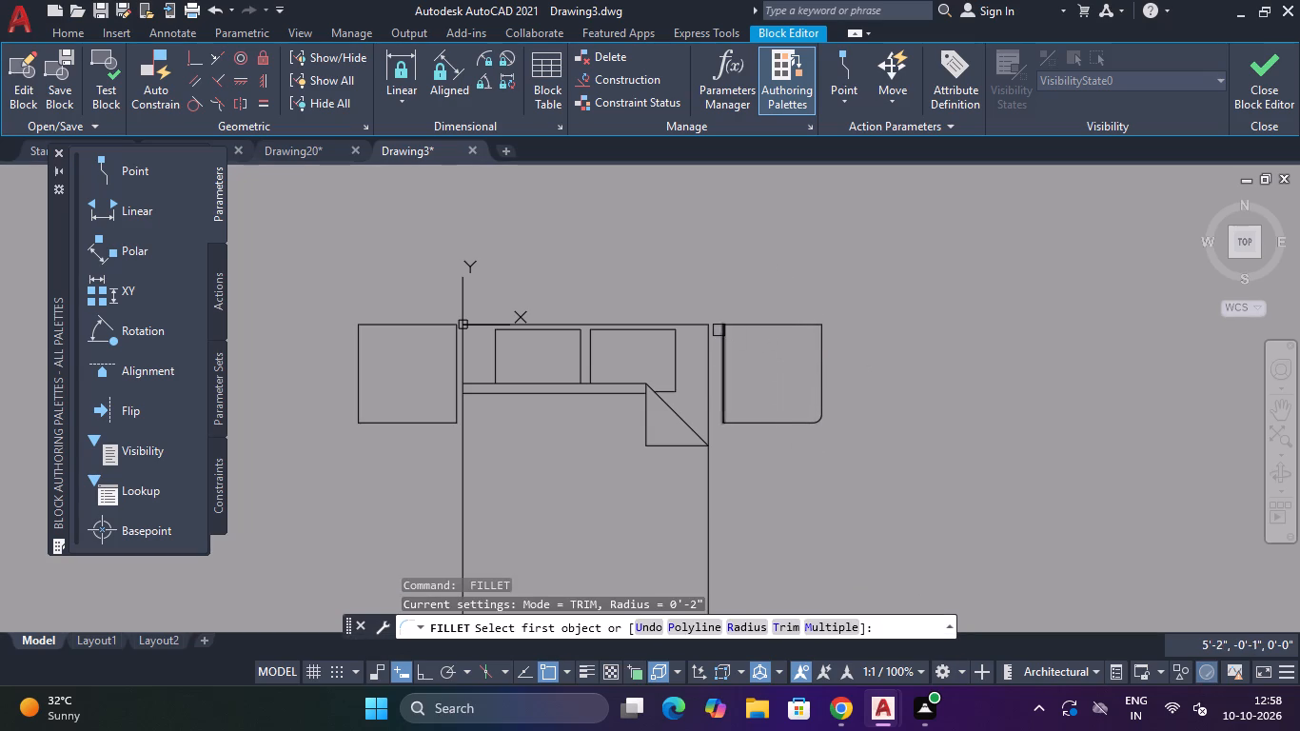
left_click(726, 341)
left_click(747, 325)
Fillet the lower-right and upper-left corners of the left side table with the 2" radius.
scroll(747, 325, "down", 1)
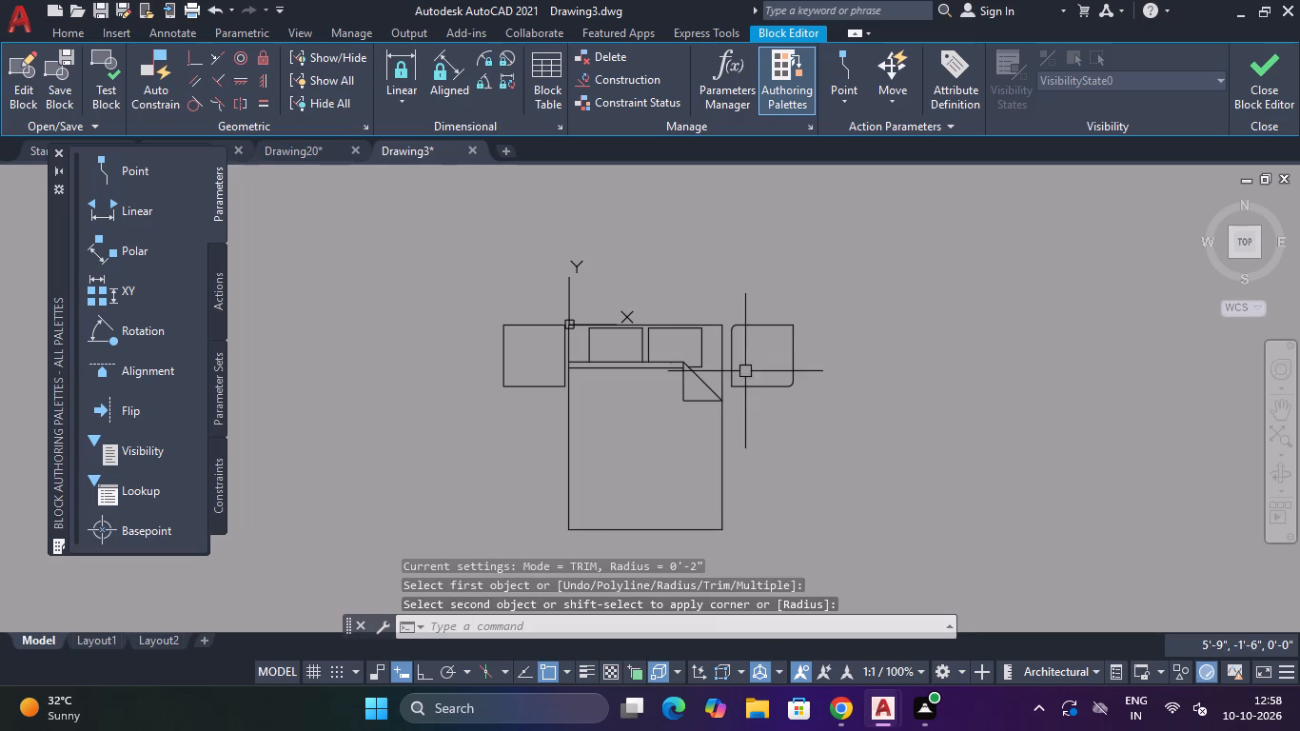
key("space")
scroll(540, 389, "up", 2)
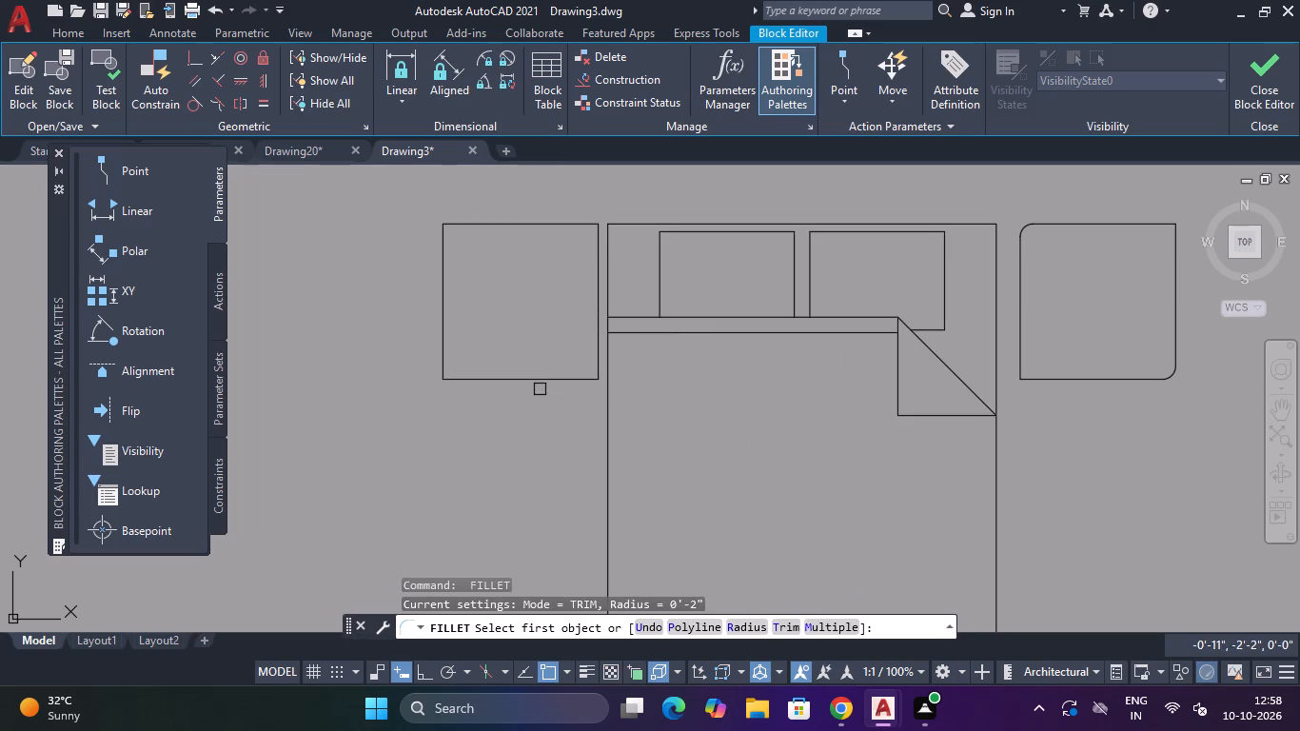
left_click(545, 378)
left_click(596, 351)
key("space")
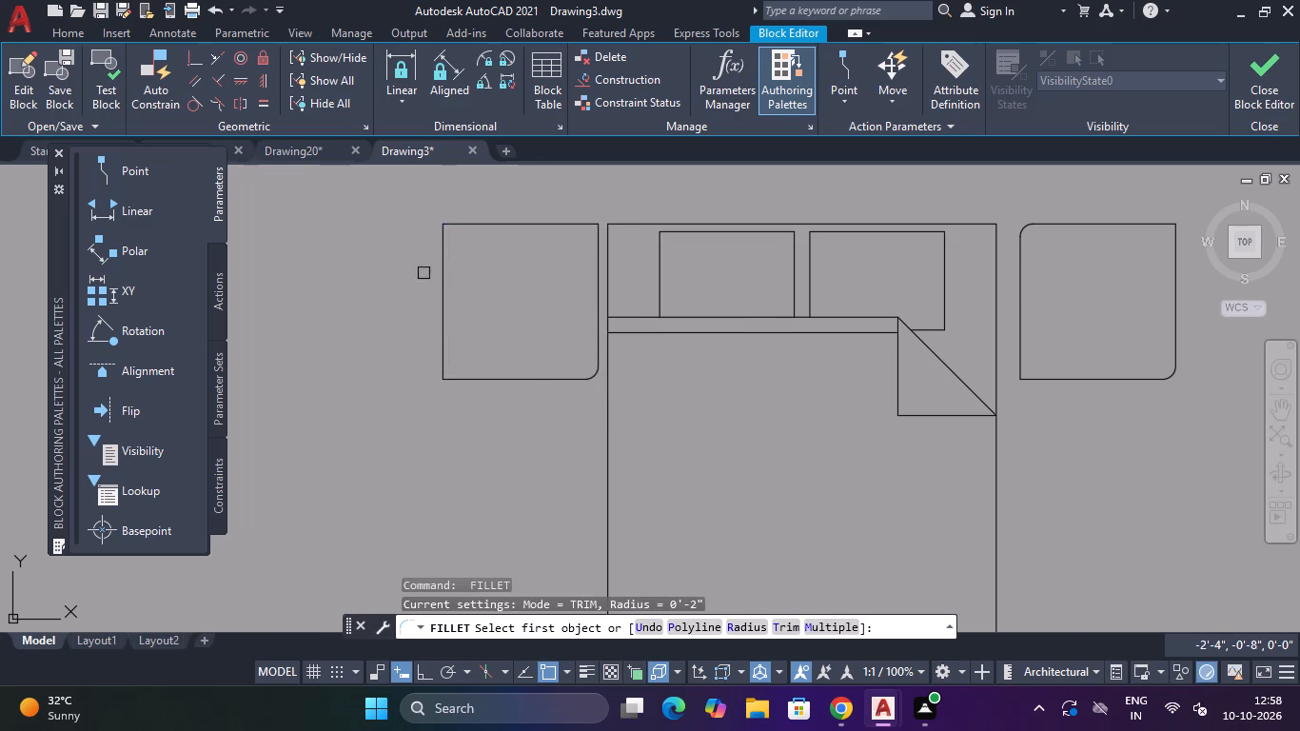
left_click(446, 257)
left_click(489, 224)
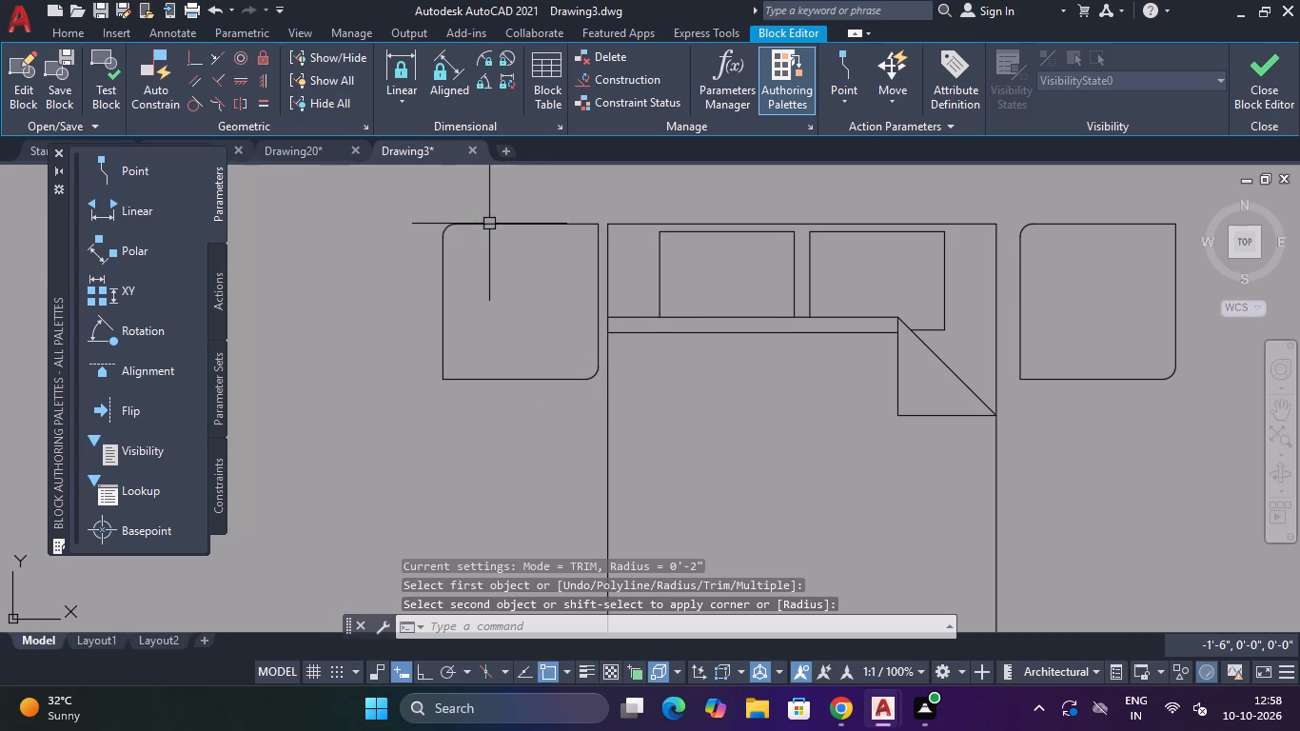
Fillet the upper-left and lower-right corners of the bed outline with the 2" radius.
key("space")
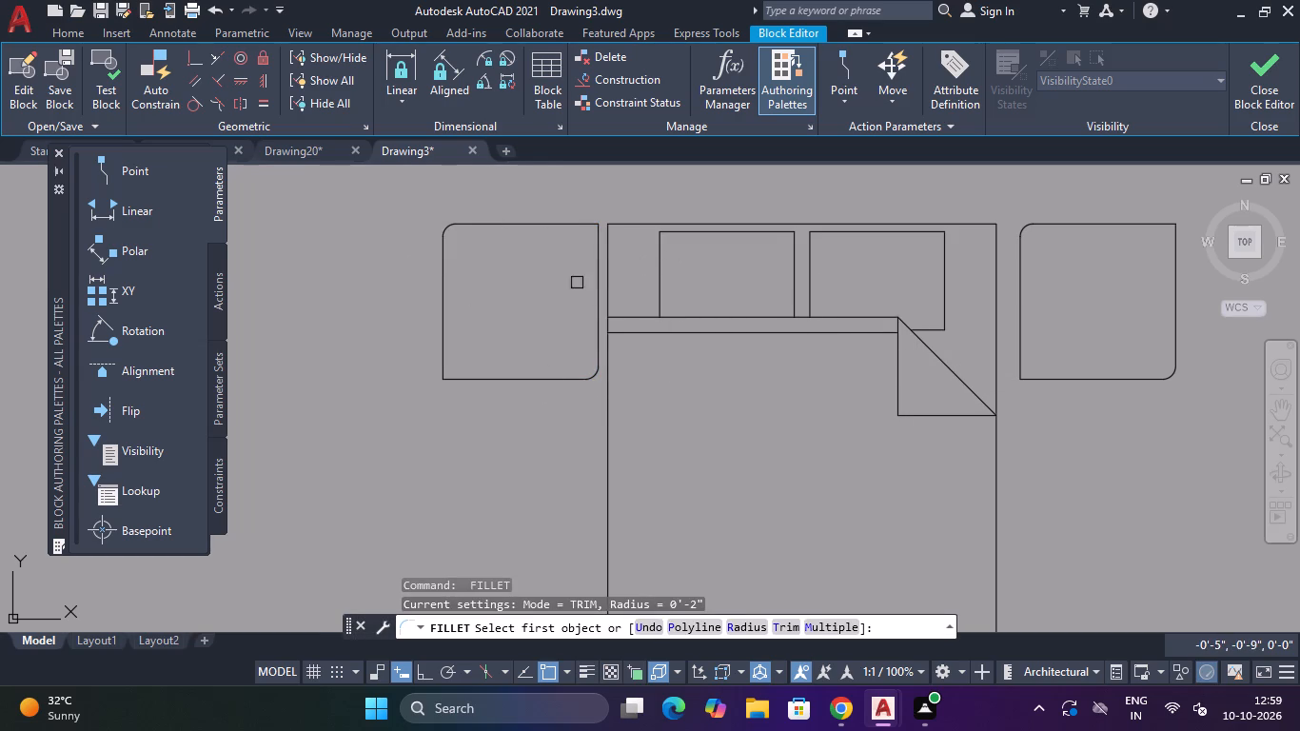
left_click(607, 274)
left_click(638, 229)
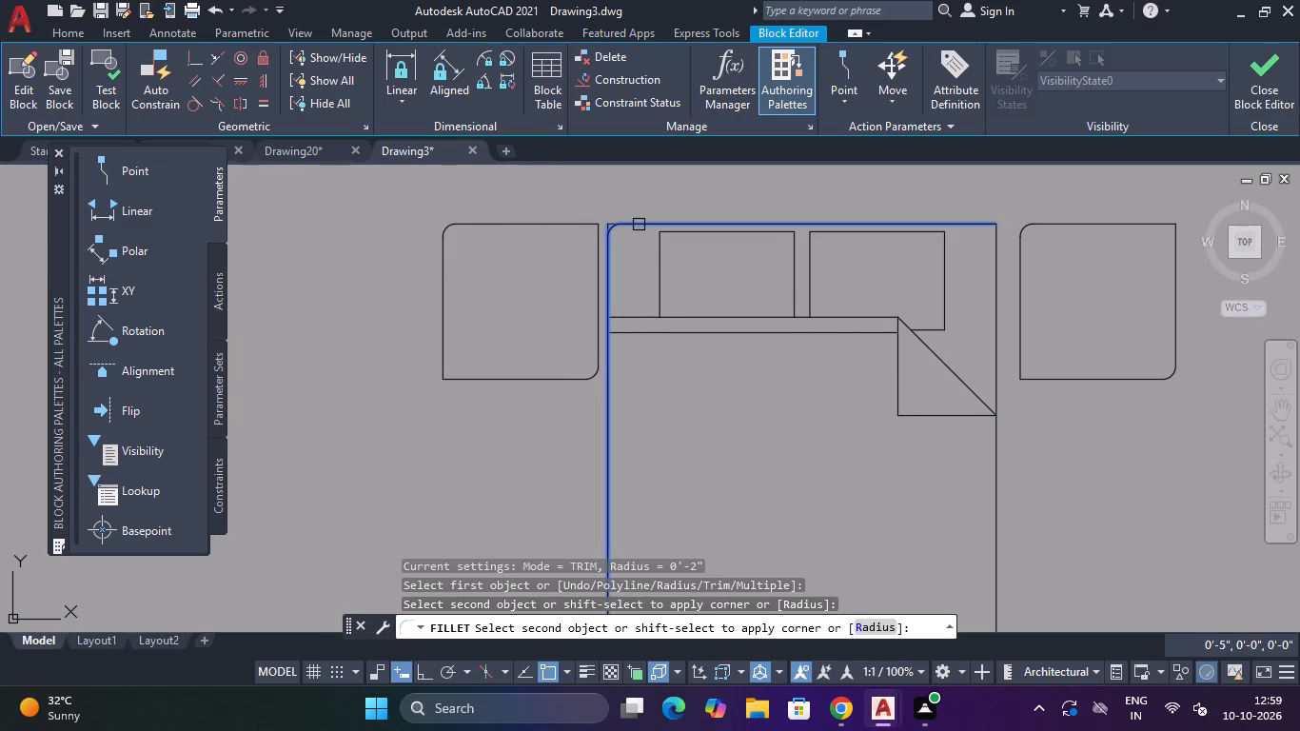
left_click(639, 225)
key("space")
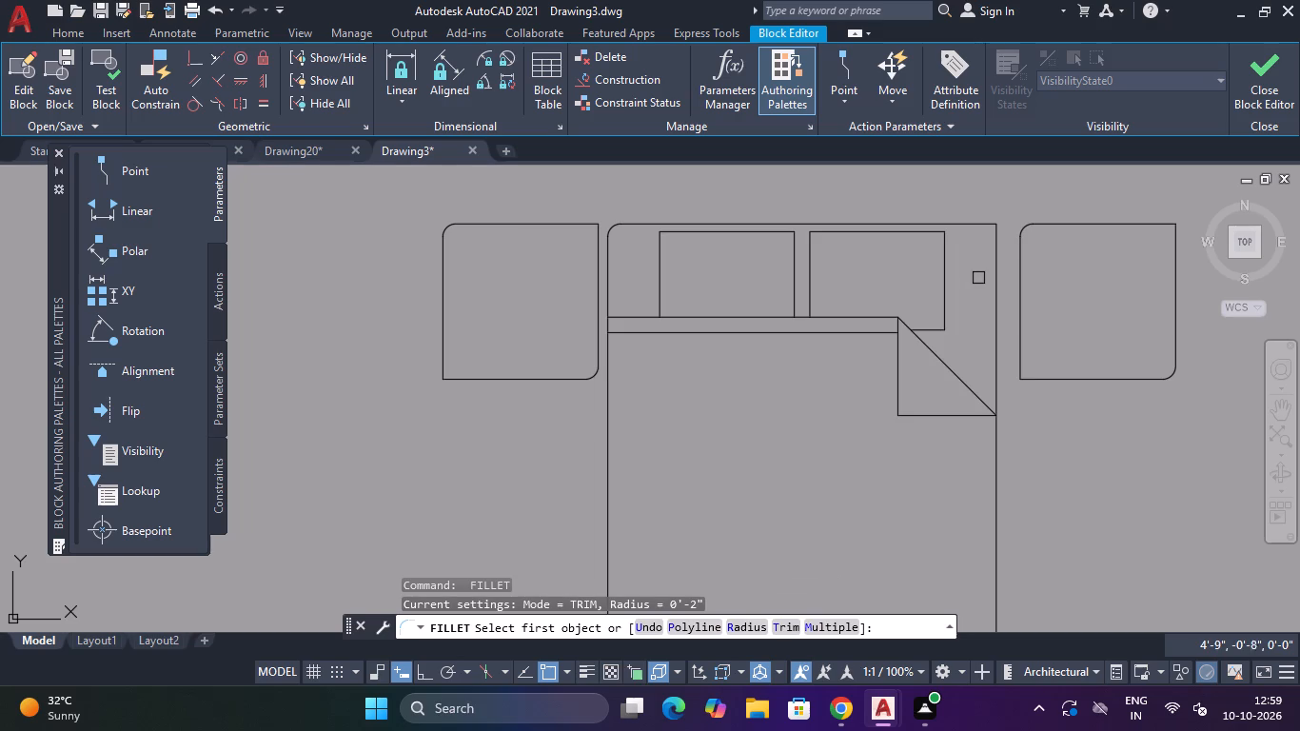
scroll(978, 308, "down", 3)
scroll(991, 437, "up", 2)
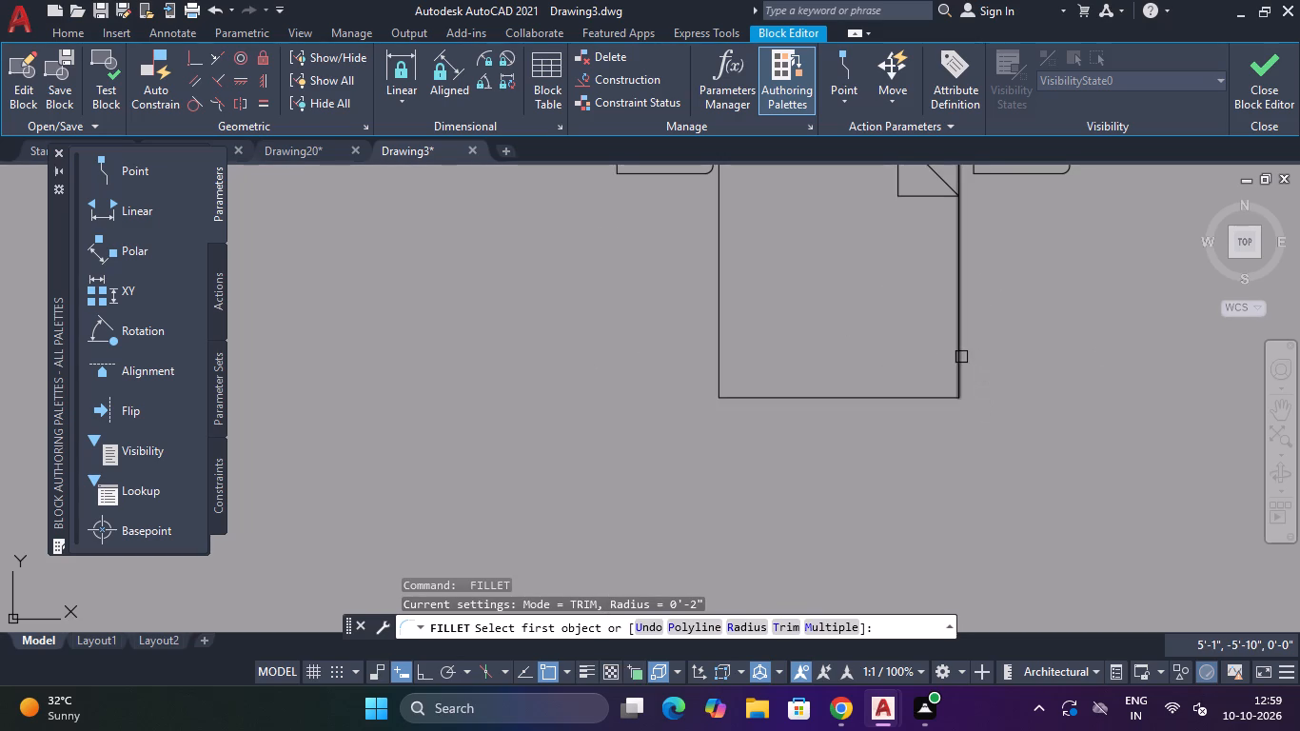
left_click(960, 357)
left_click(931, 395)
Fillet both upper corners of each of the two pillows with the 2" radius.
scroll(943, 388, "down", 3)
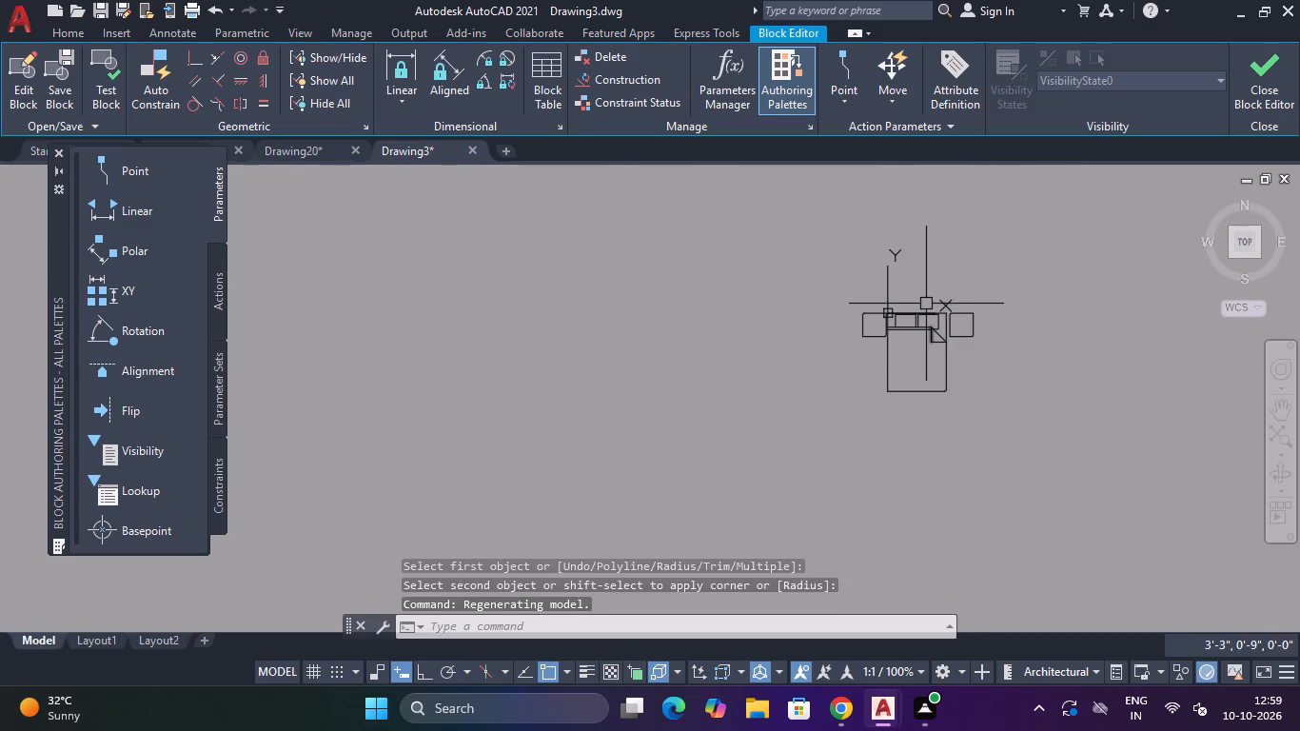
key("space")
scroll(921, 311, "up", 5)
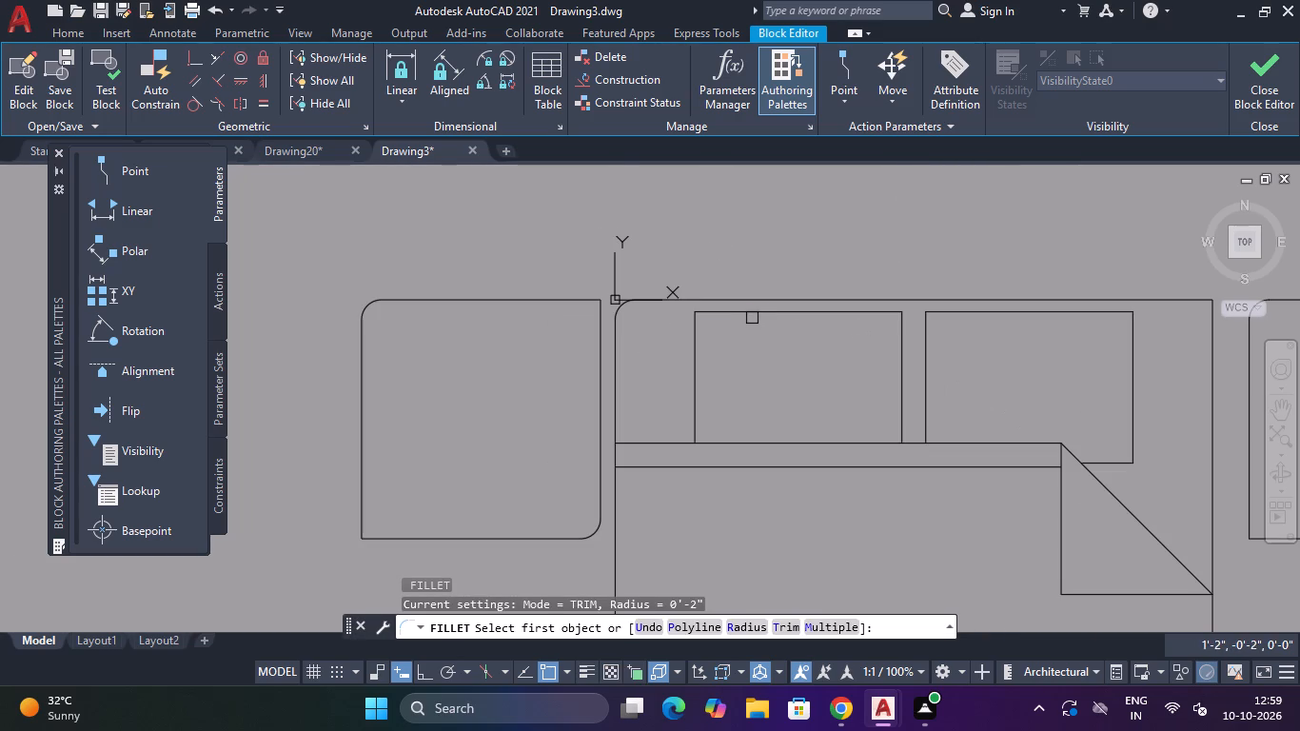
left_click(751, 316)
left_click(692, 361)
key("space")
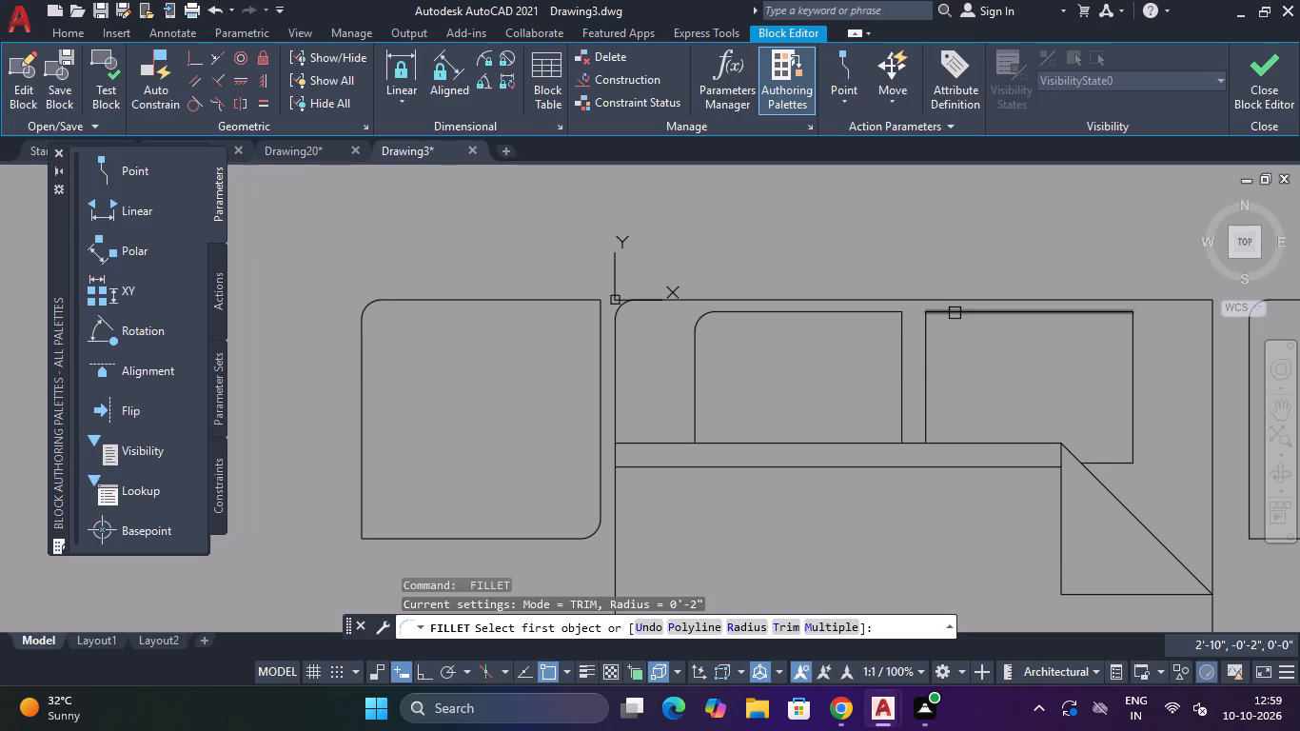
left_click(955, 313)
left_click(924, 347)
key("space")
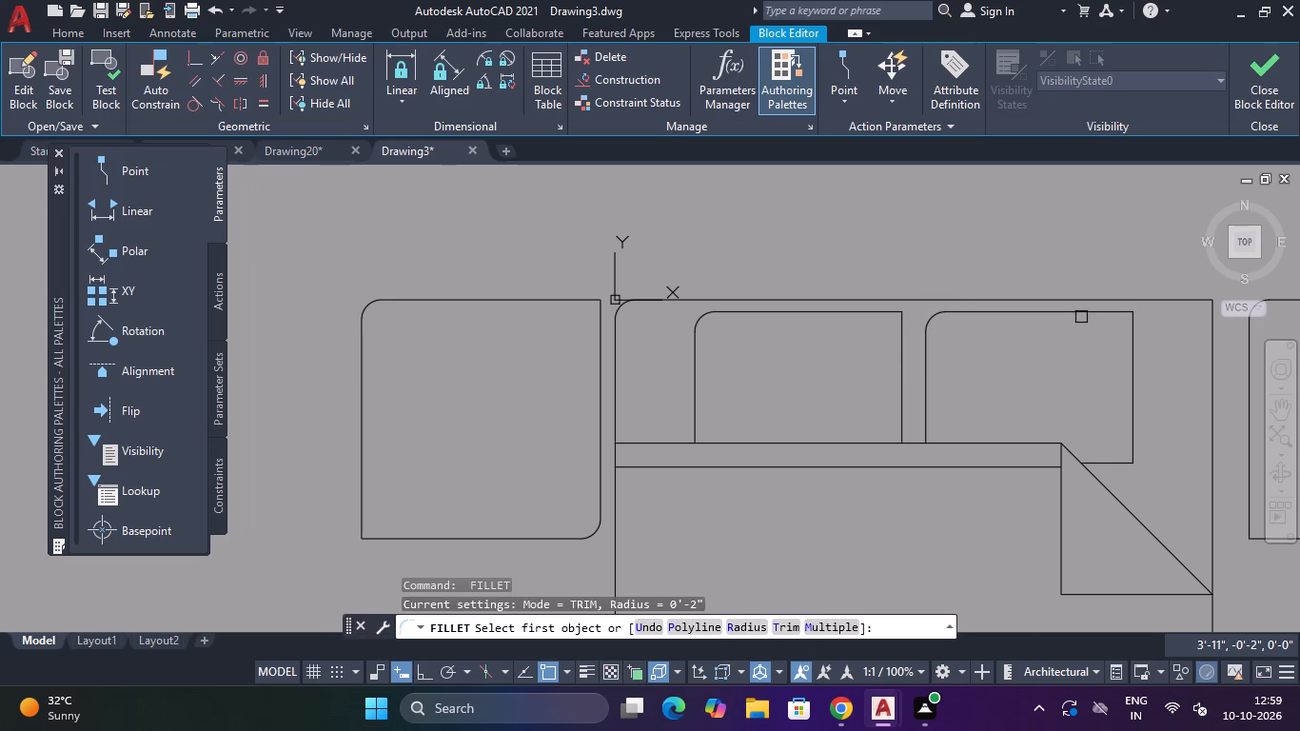
left_click(1081, 317)
left_click(1134, 366)
key("space")
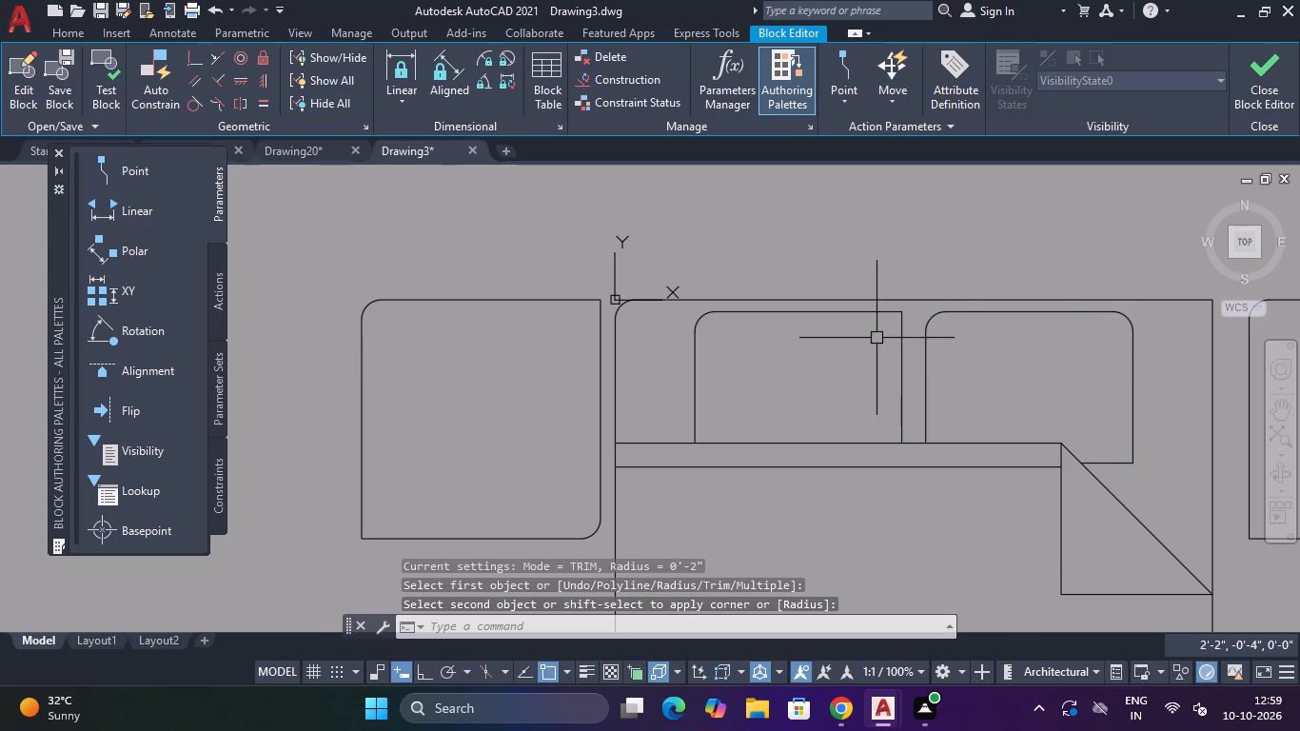
left_click(877, 312)
left_click(897, 349)
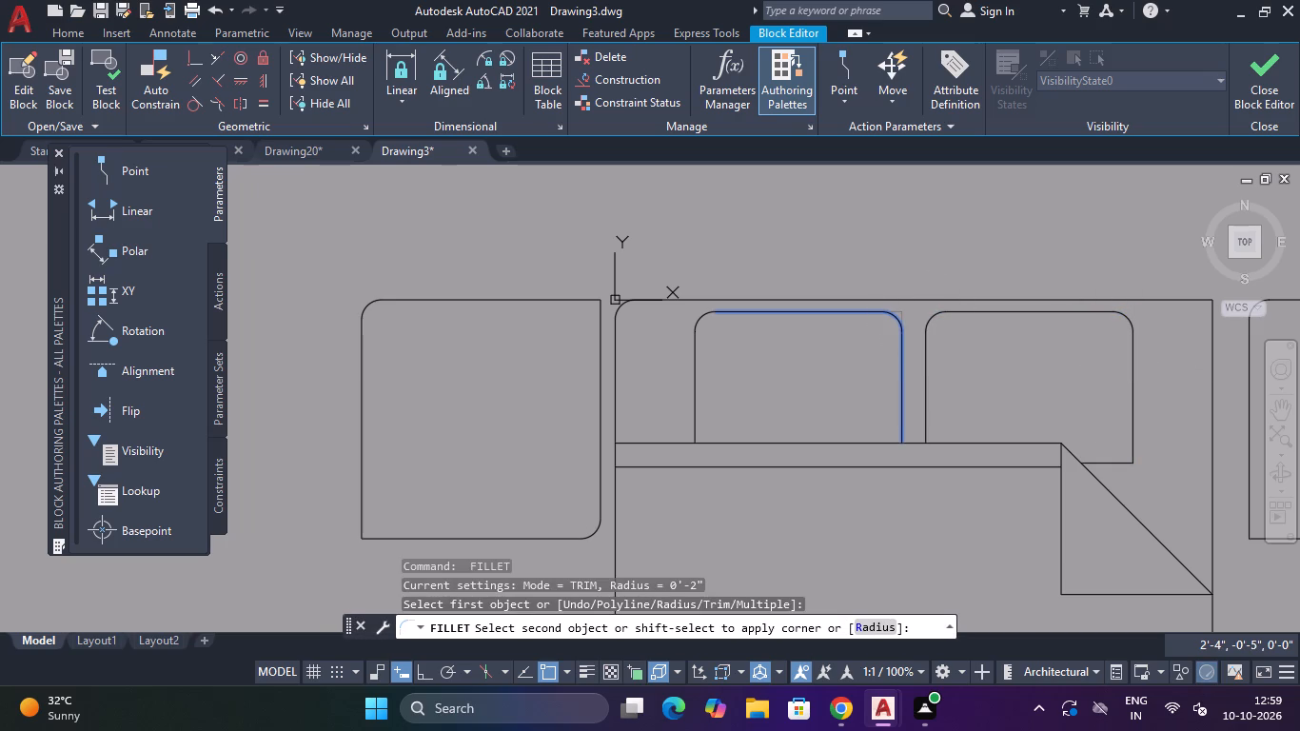
Fillet the right pillow's lower-right corner and the blanket fold's lower-left corner with the 2" radius.
key("space")
left_click(1135, 429)
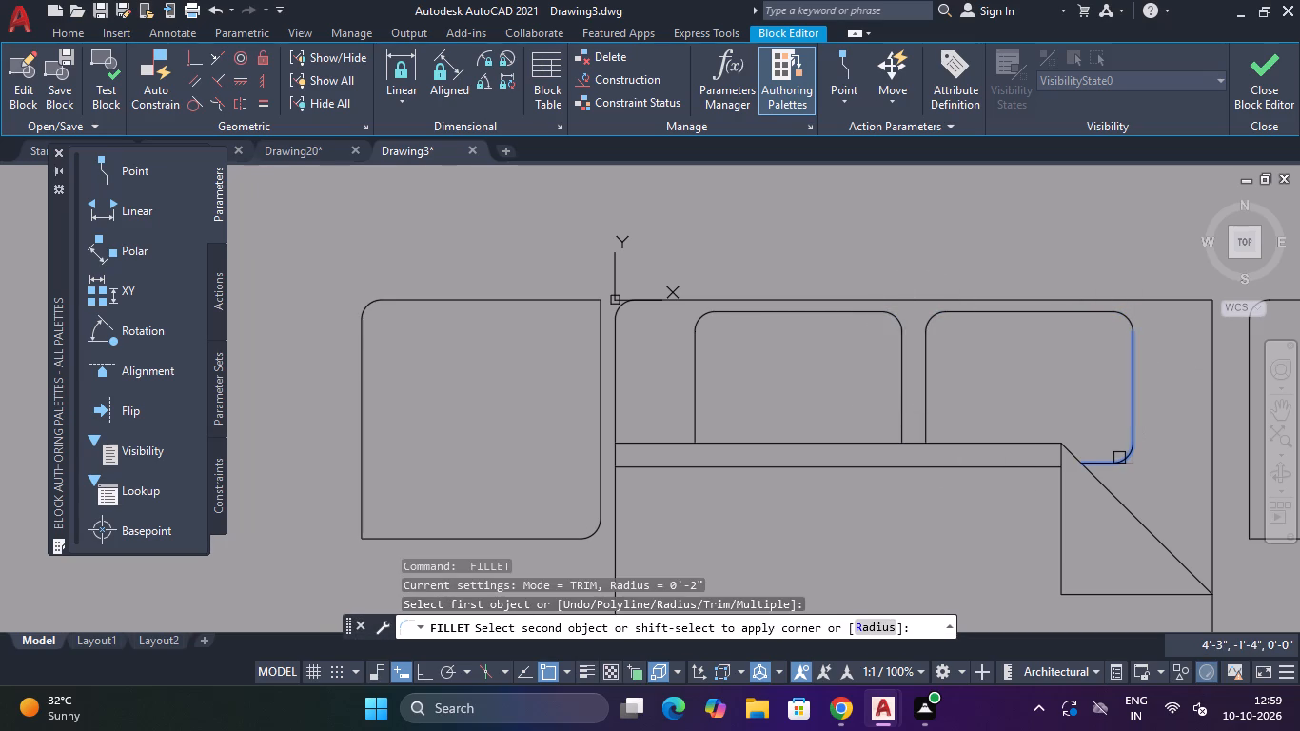
left_click(1117, 460)
scroll(1114, 455, "down", 3)
key("space")
scroll(1094, 478, "up", 2)
left_click(1100, 478)
left_click(1129, 507)
Fillet the bed outline's lower-left corner with the 2" radius.
scroll(1106, 524, "down", 3)
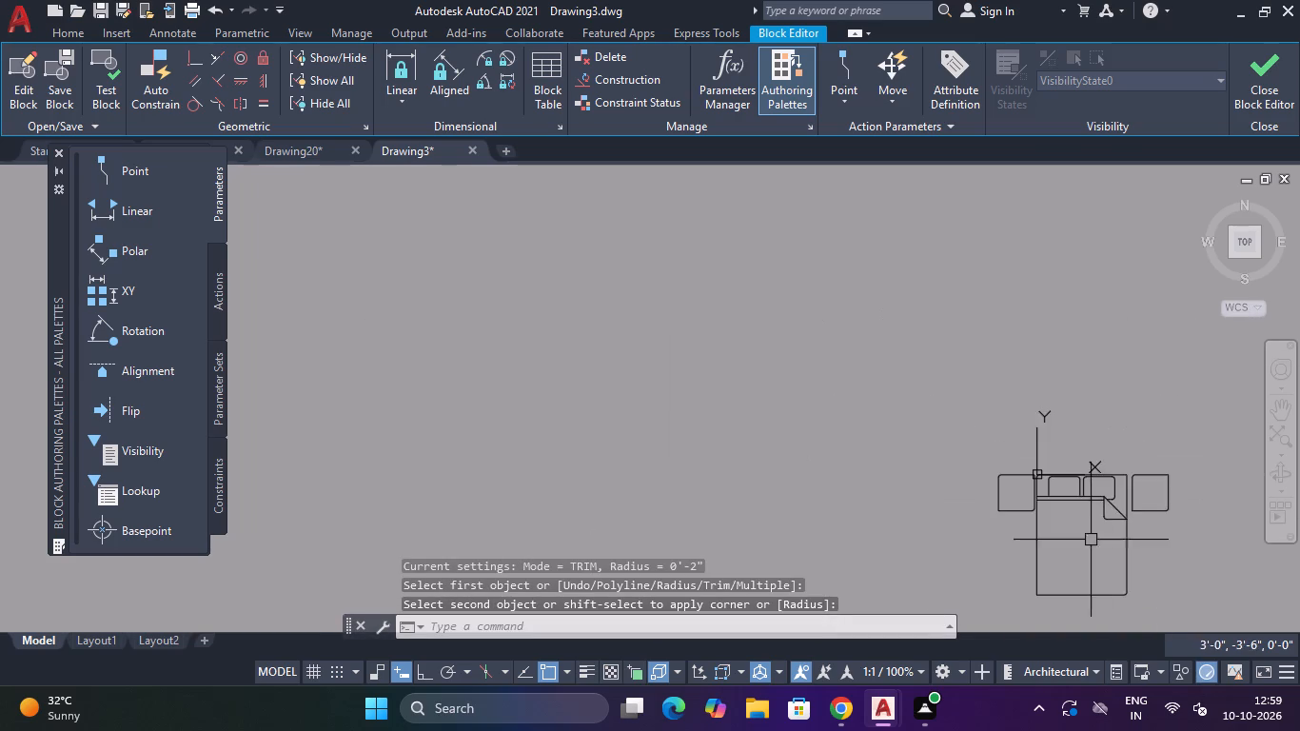
scroll(1069, 552, "down", 2)
scroll(1059, 580, "up", 4)
key("space")
left_click(1002, 472)
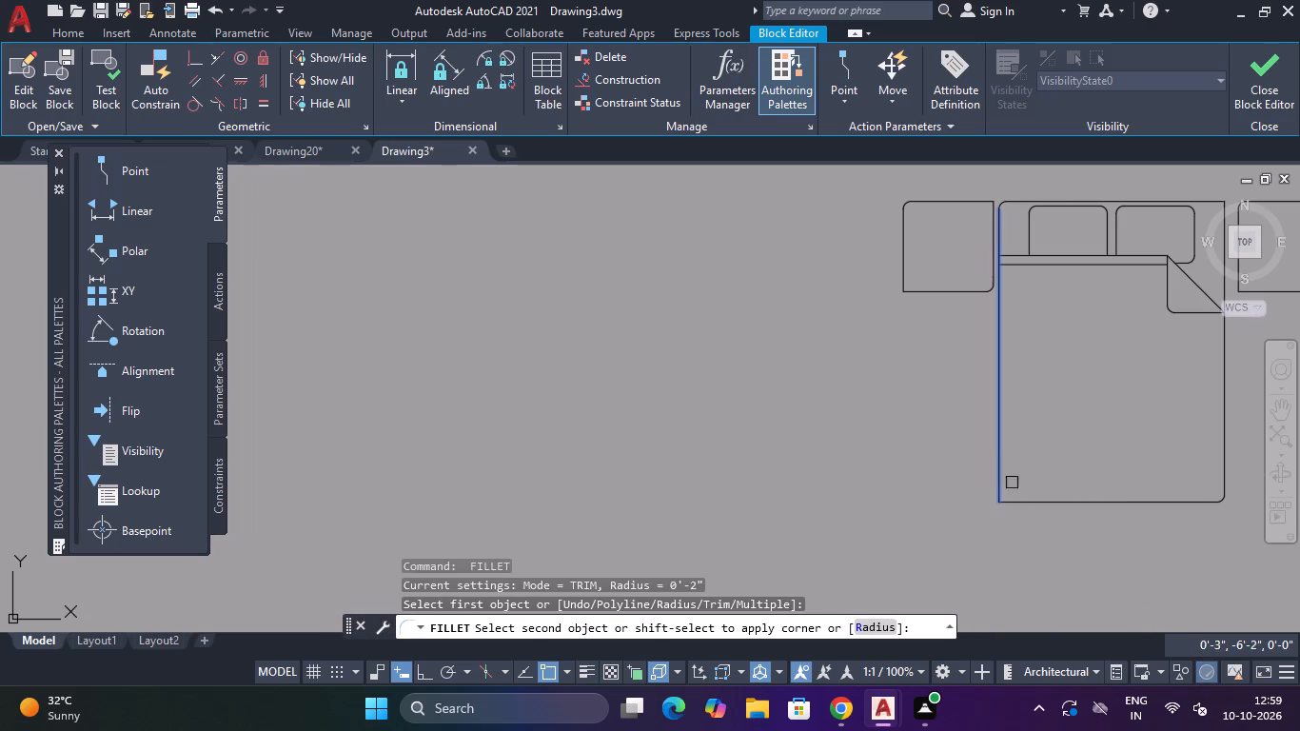
left_click(1040, 502)
Close the block editor and save the changes to the Bed - Queen block.
scroll(995, 270, "down", 2)
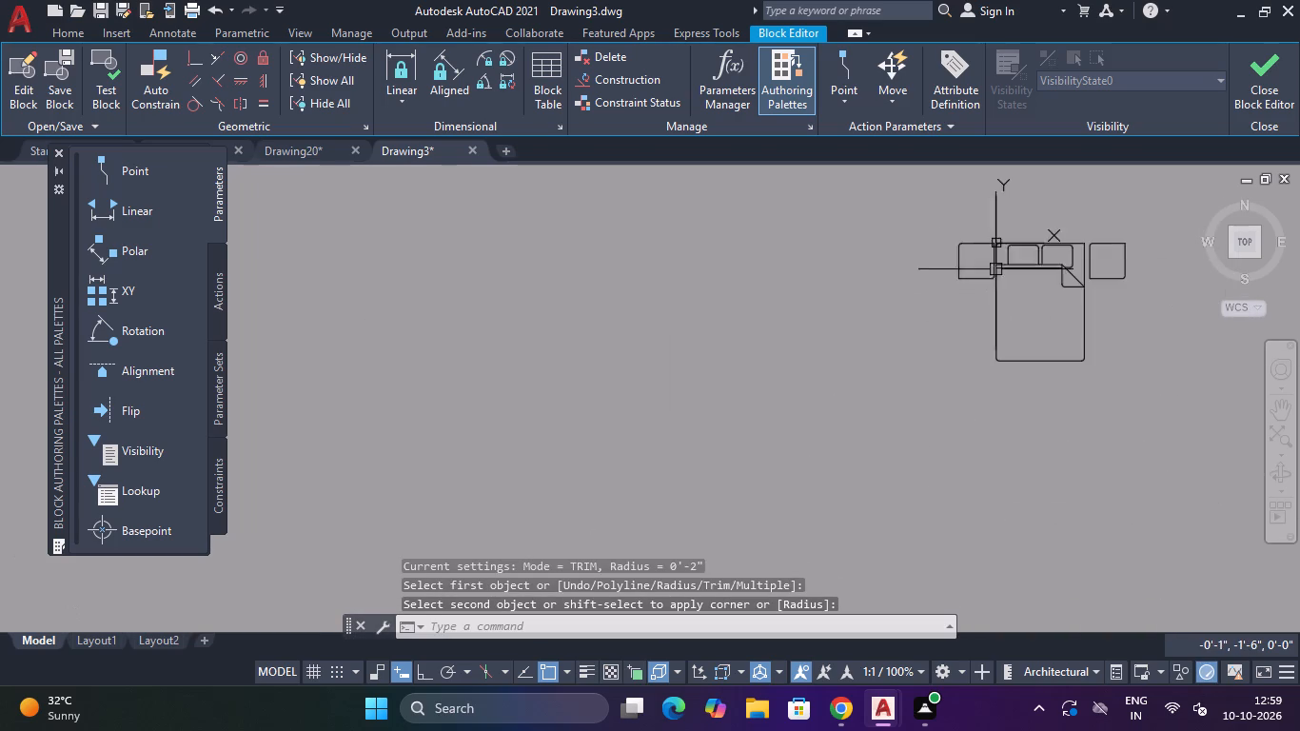
scroll(986, 231, "up", 3)
scroll(1054, 294, "down", 3)
scroll(1080, 326, "up", 2)
scroll(1085, 330, "down", 2)
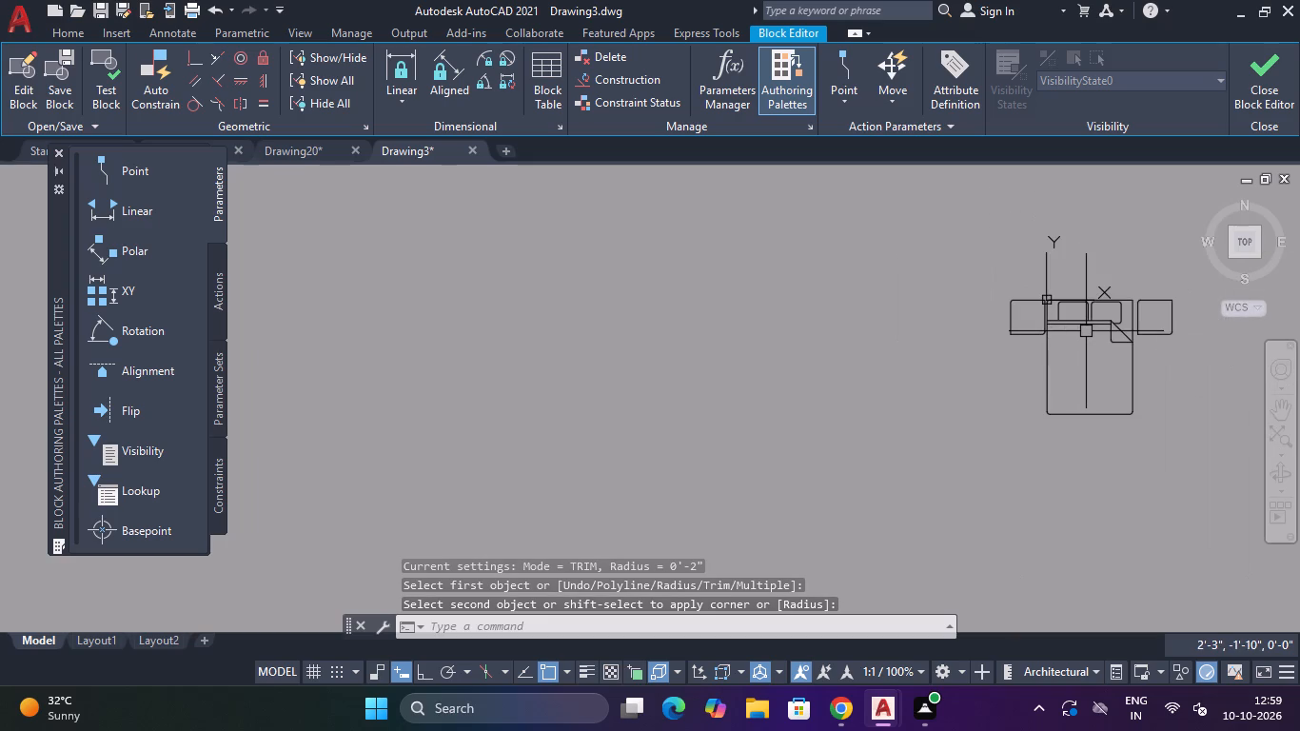
left_click(1279, 97)
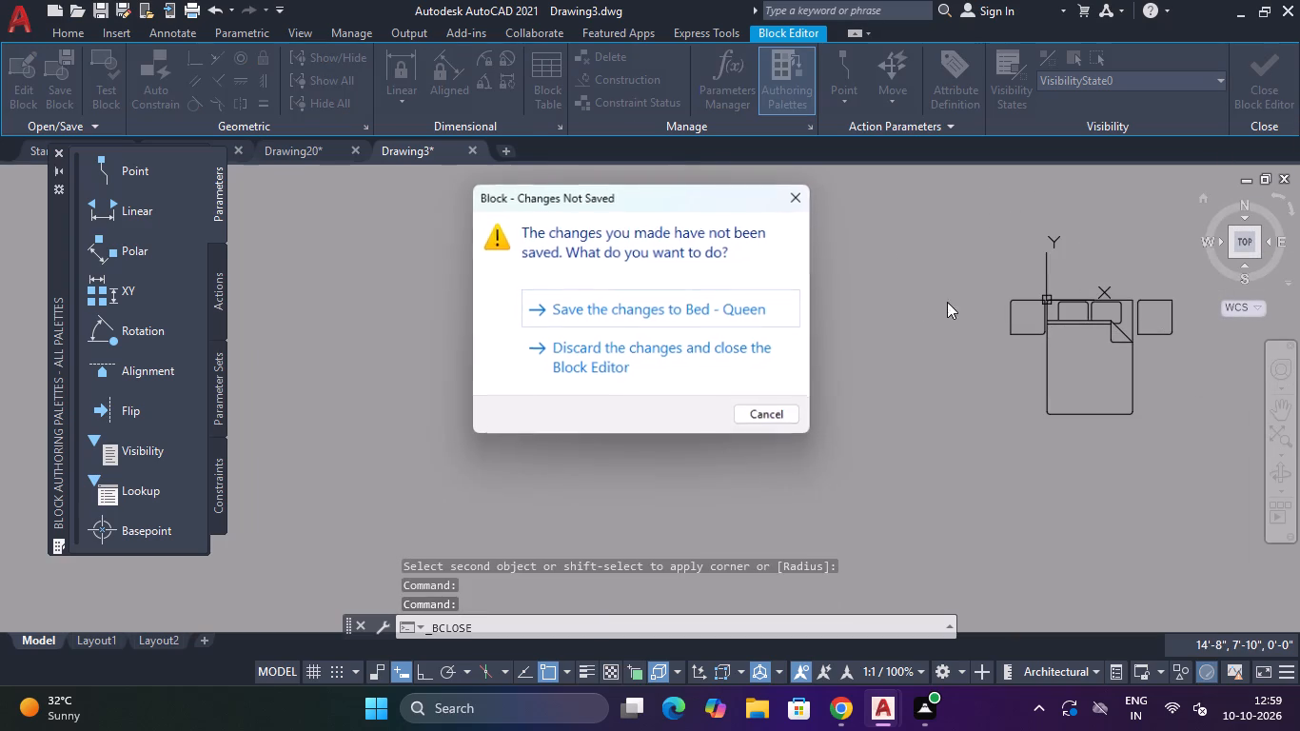
left_click(670, 303)
scroll(665, 315, "down", 3)
scroll(584, 332, "up", 2)
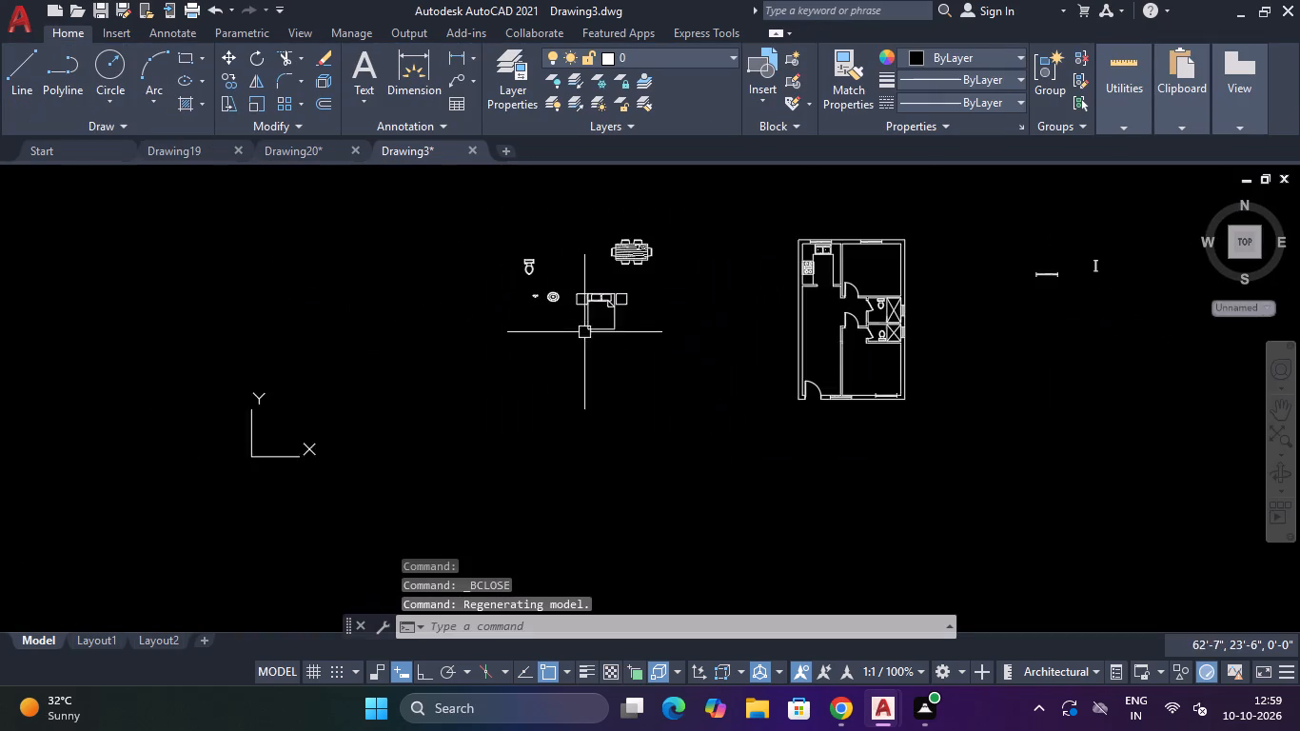
Rotate the bed block with side tables 270° about the outer corner of its right side table.
scroll(584, 332, "up", 1)
left_click(665, 263)
left_click(565, 347)
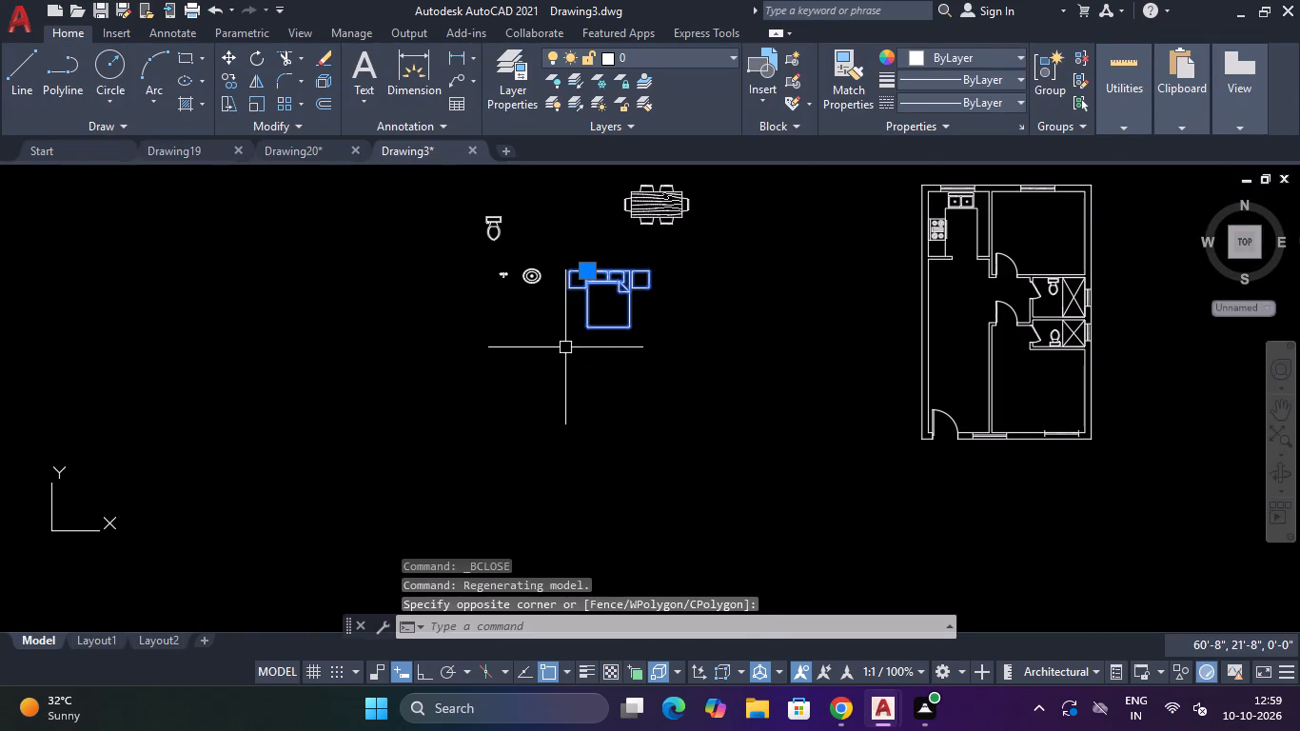
type("RO")
key("Return")
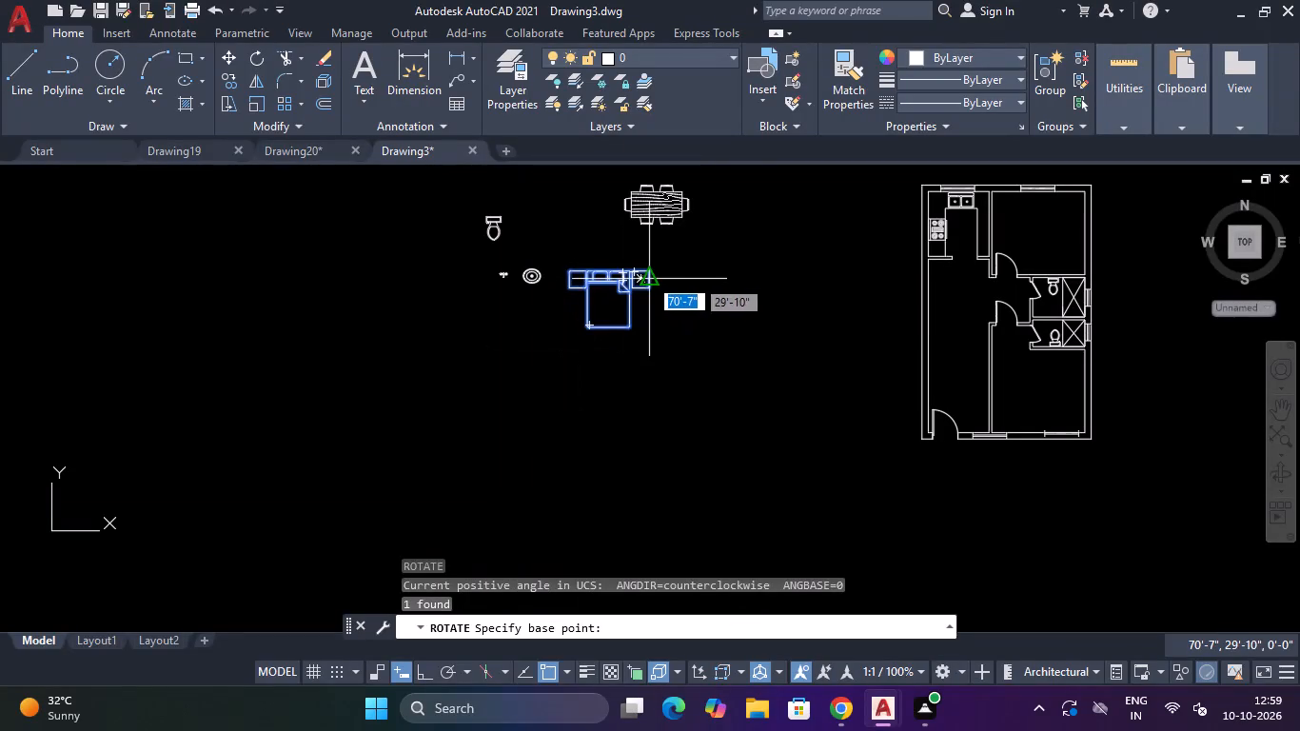
left_click(648, 267)
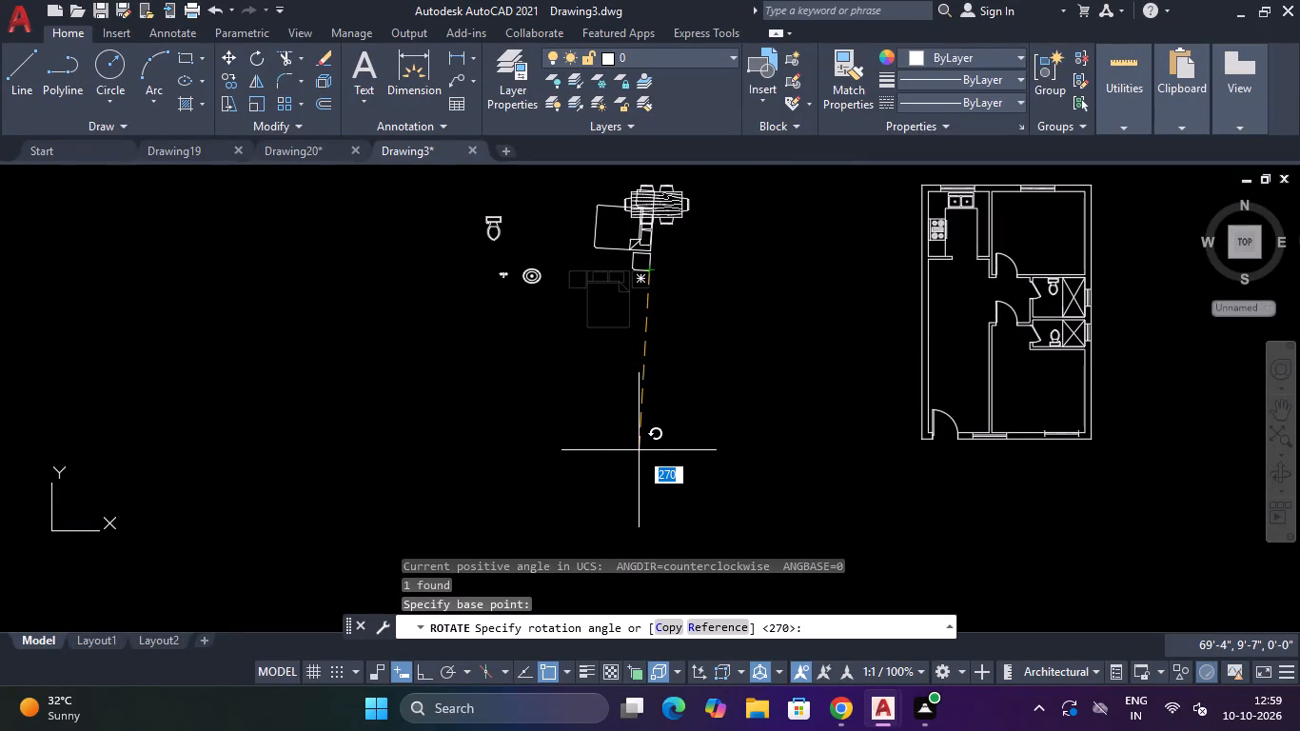
key("F8")
left_click(652, 439)
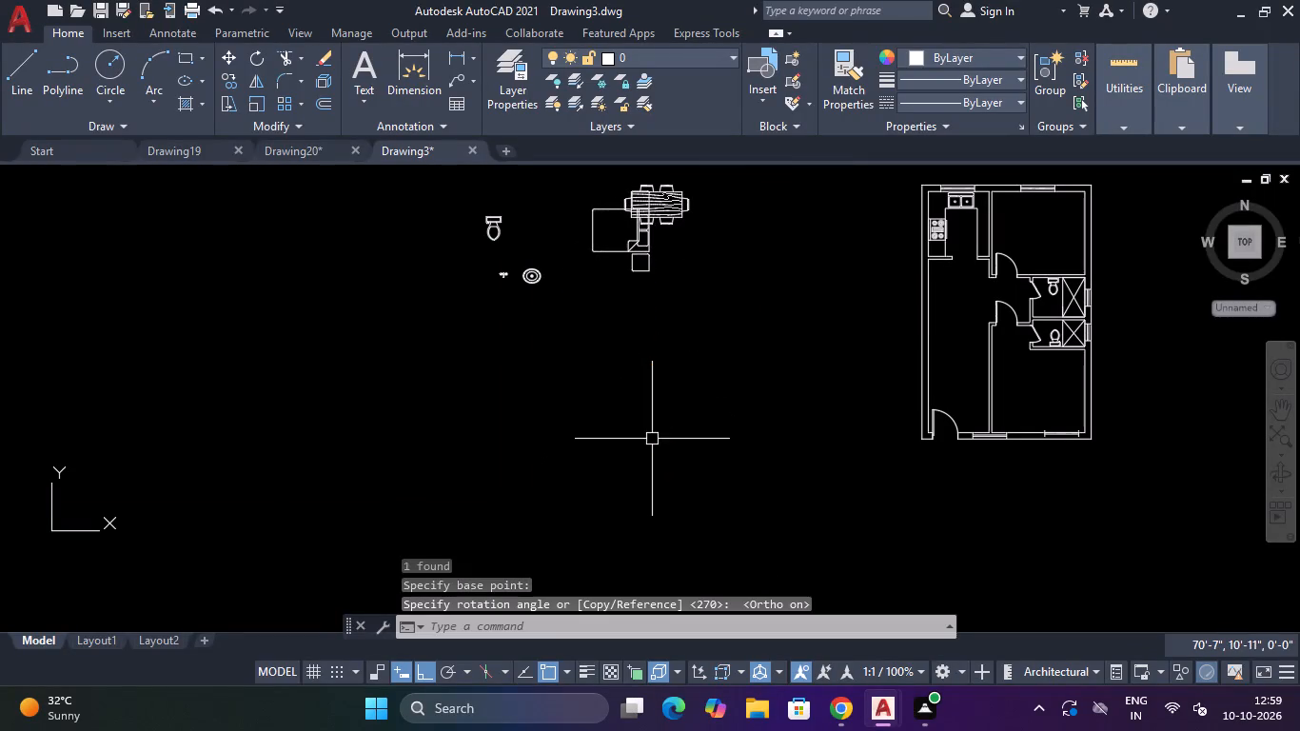
Move the rotated bed block straight down, clear of the dining table.
scroll(679, 269, "up", 3)
left_click(553, 166)
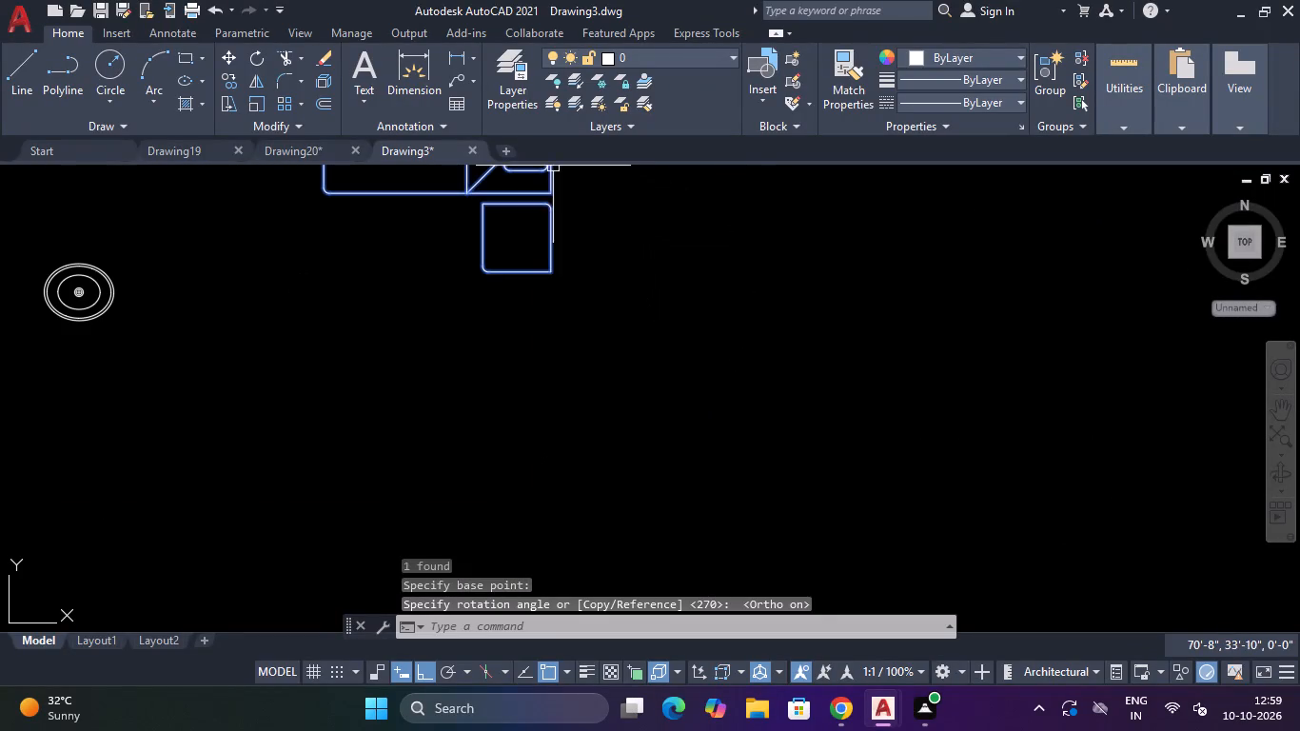
key("m")
key("space")
left_click(513, 236)
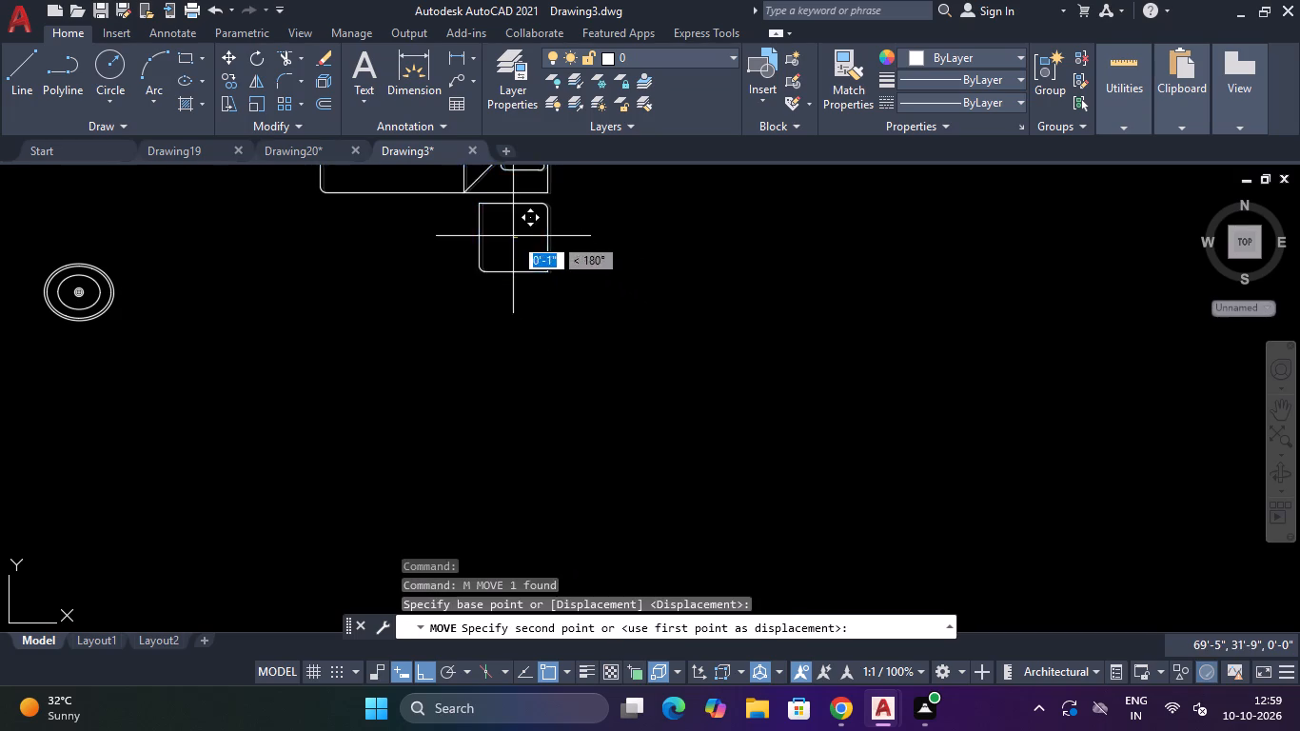
left_click(553, 499)
scroll(609, 440, "down", 2)
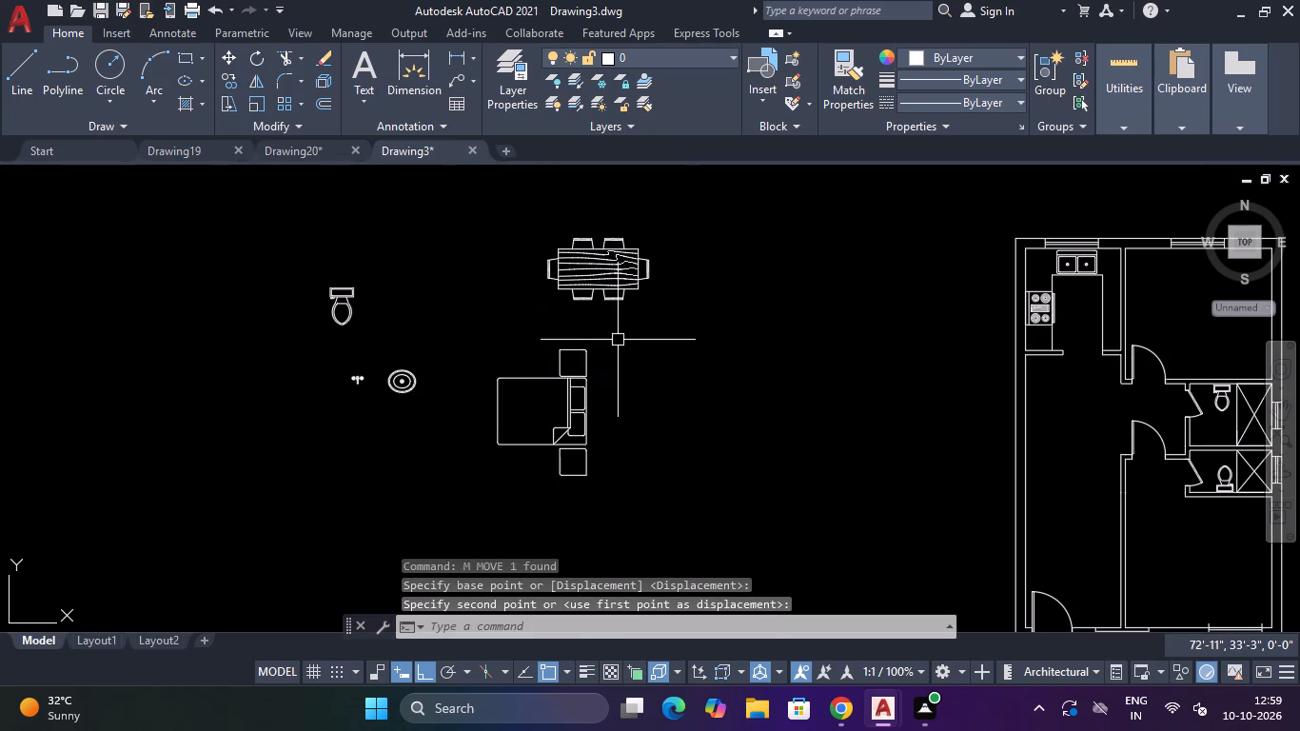
Copy the bed block from its headboard midpoint into the upper bedroom, with the headboard against the outer right wall.
left_click(619, 340)
left_click(514, 488)
type("CO")
key("Return")
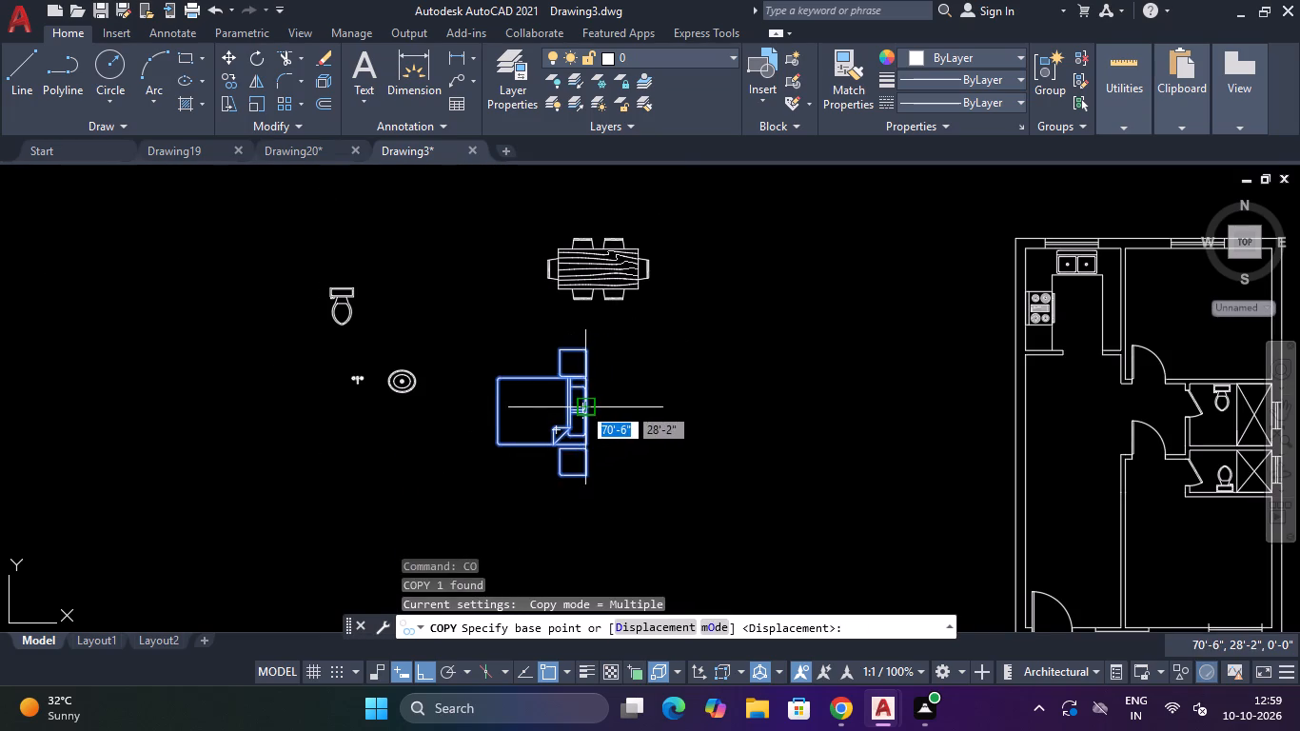
left_click(581, 405)
scroll(826, 393, "down", 3)
scroll(930, 378, "up", 2)
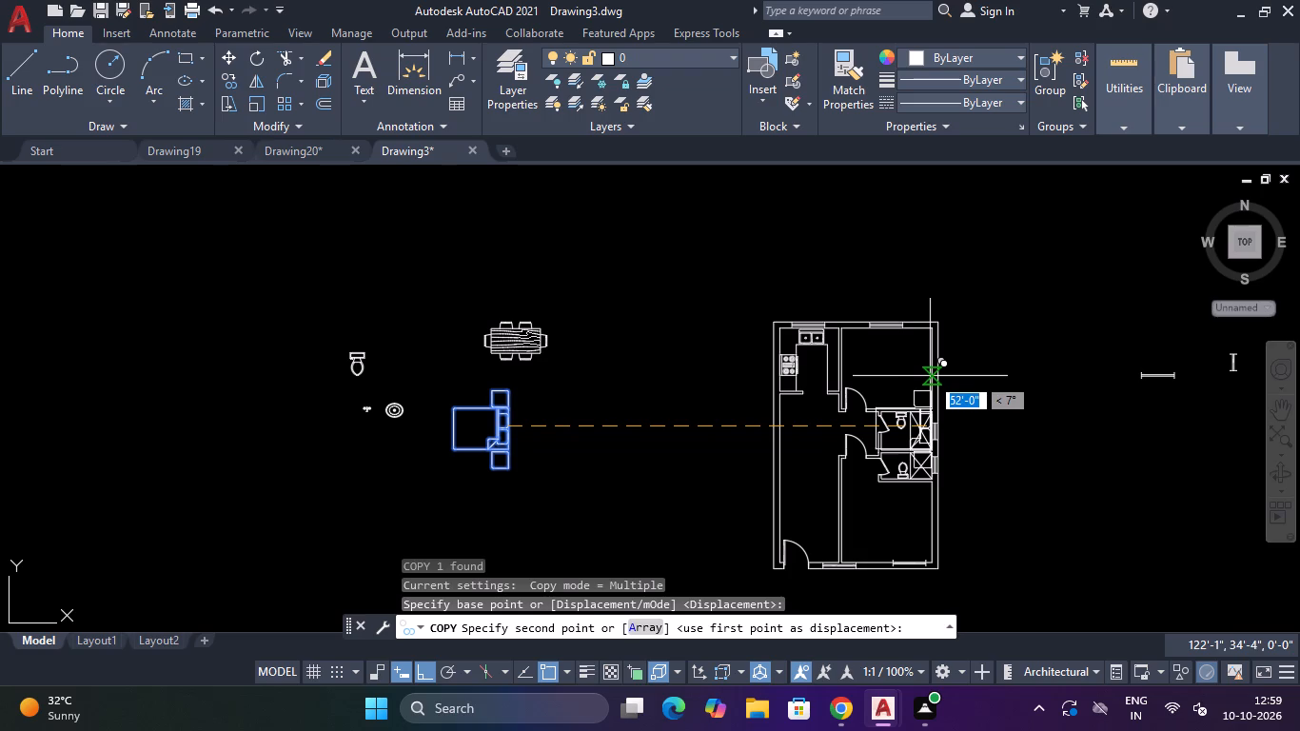
key("F8")
scroll(916, 376, "up", 2)
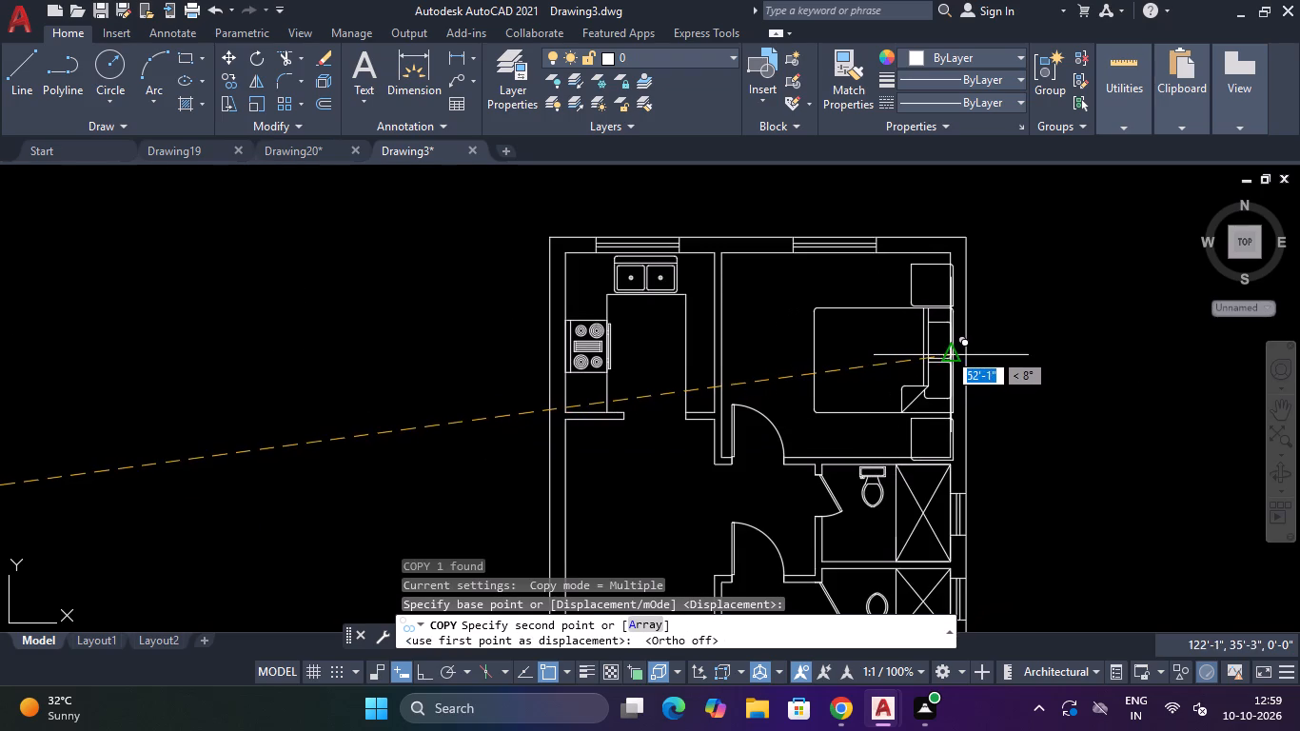
scroll(941, 346, "up", 2)
scroll(941, 346, "down", 2)
scroll(941, 346, "up", 1)
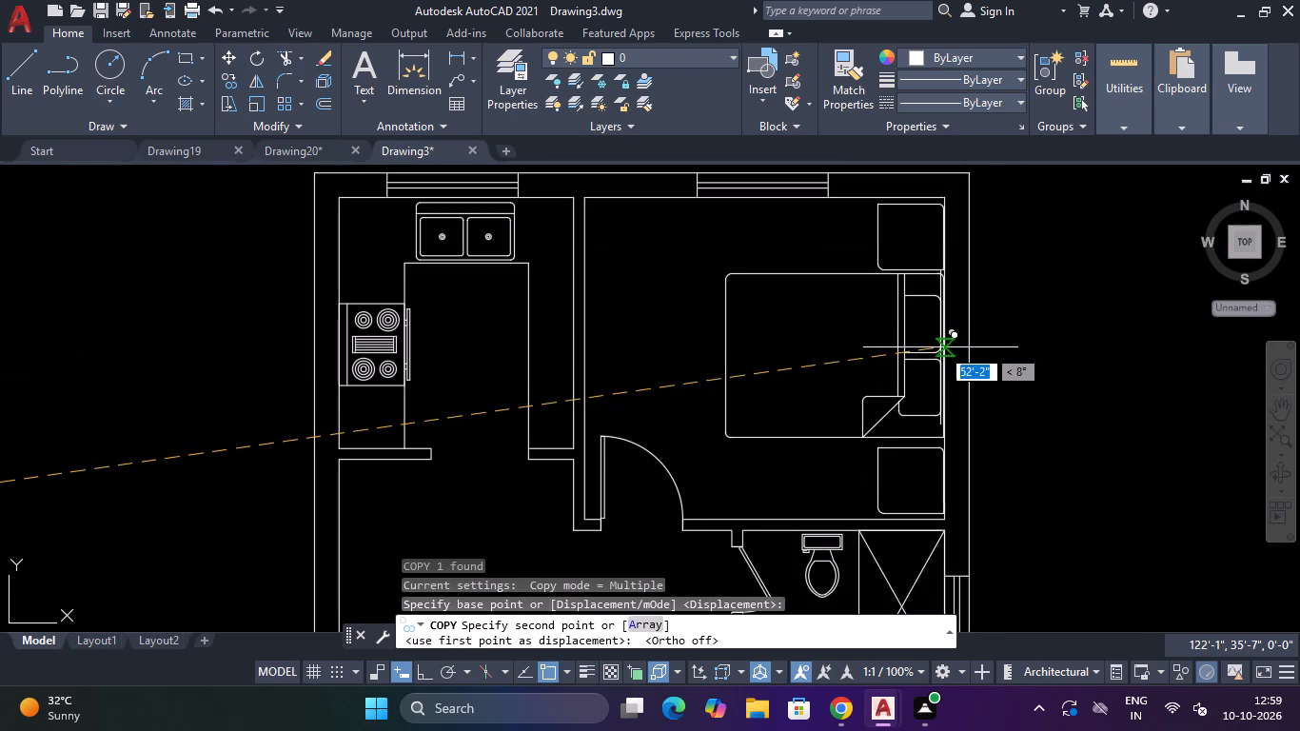
left_click(936, 348)
Place a second copy of the bed block in the lower bedroom, headboard at the outer right wall, and end the copy.
scroll(935, 356, "down", 3)
scroll(936, 434, "down", 1)
scroll(934, 485, "up", 3)
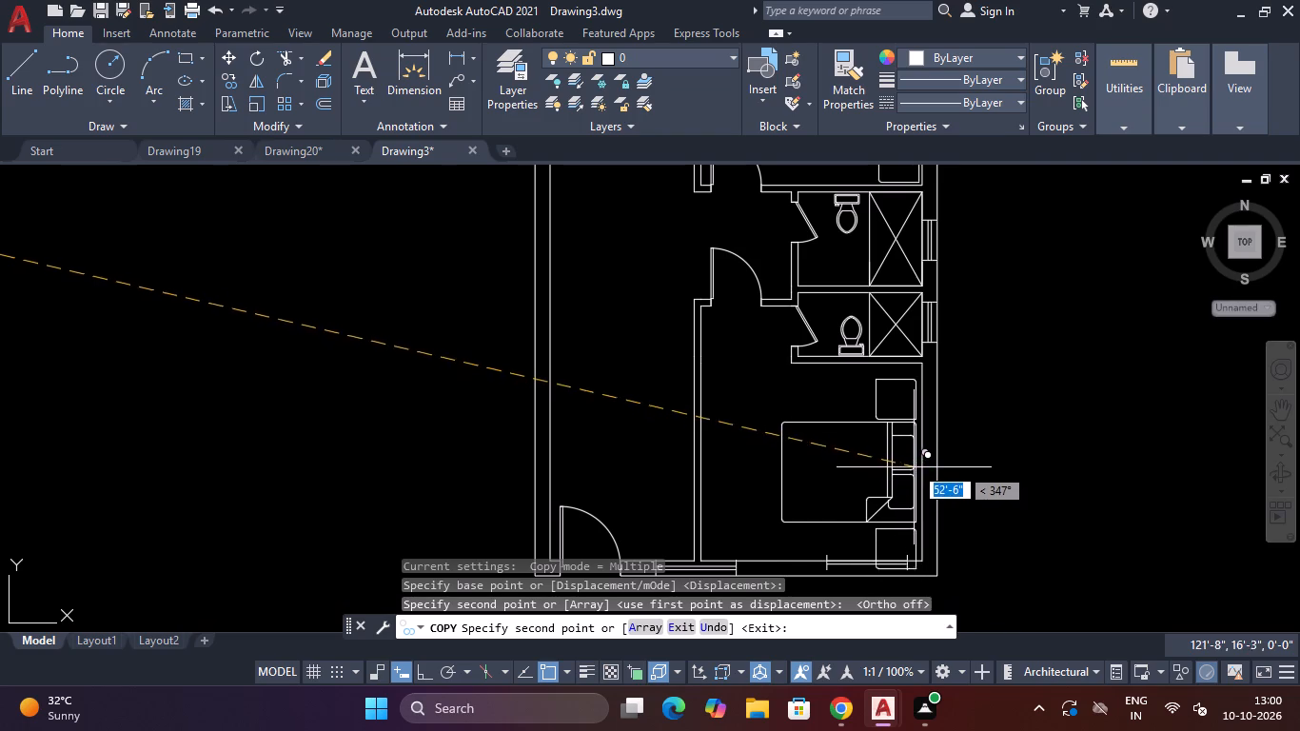
scroll(914, 459, "up", 1)
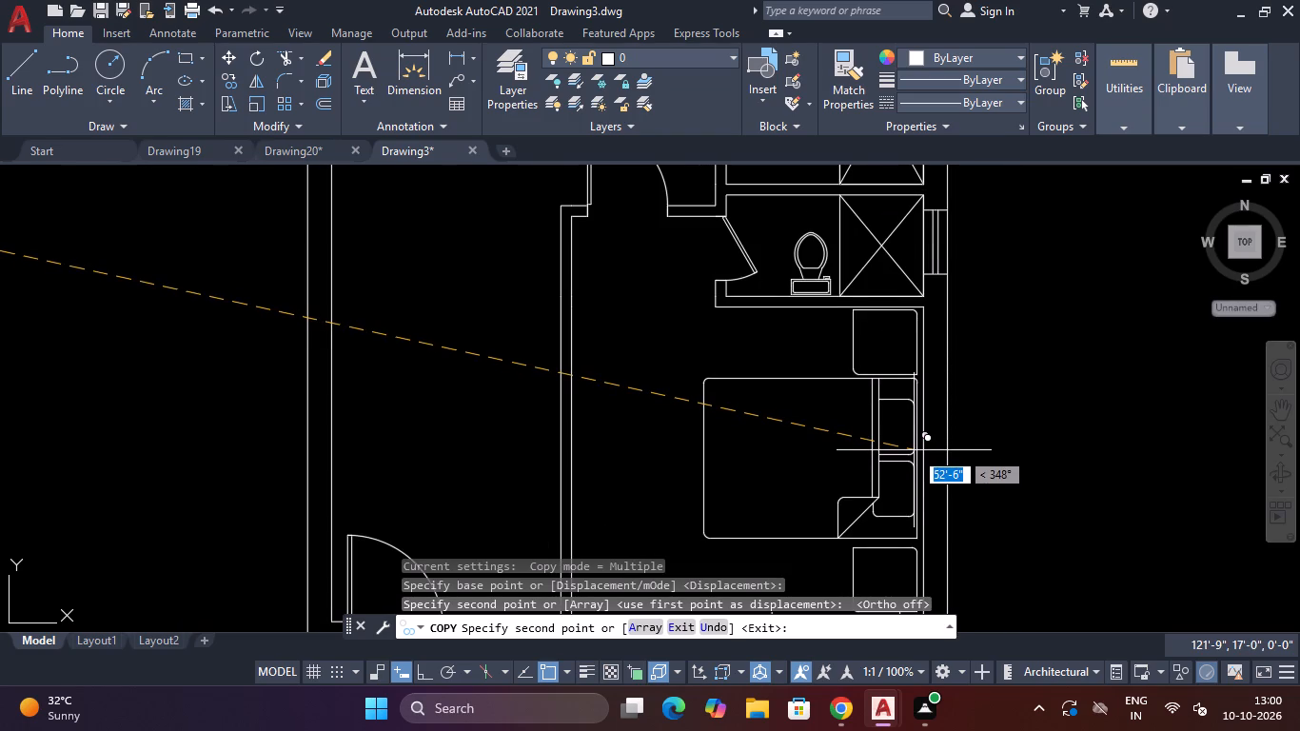
left_click(914, 450)
scroll(914, 450, "down", 3)
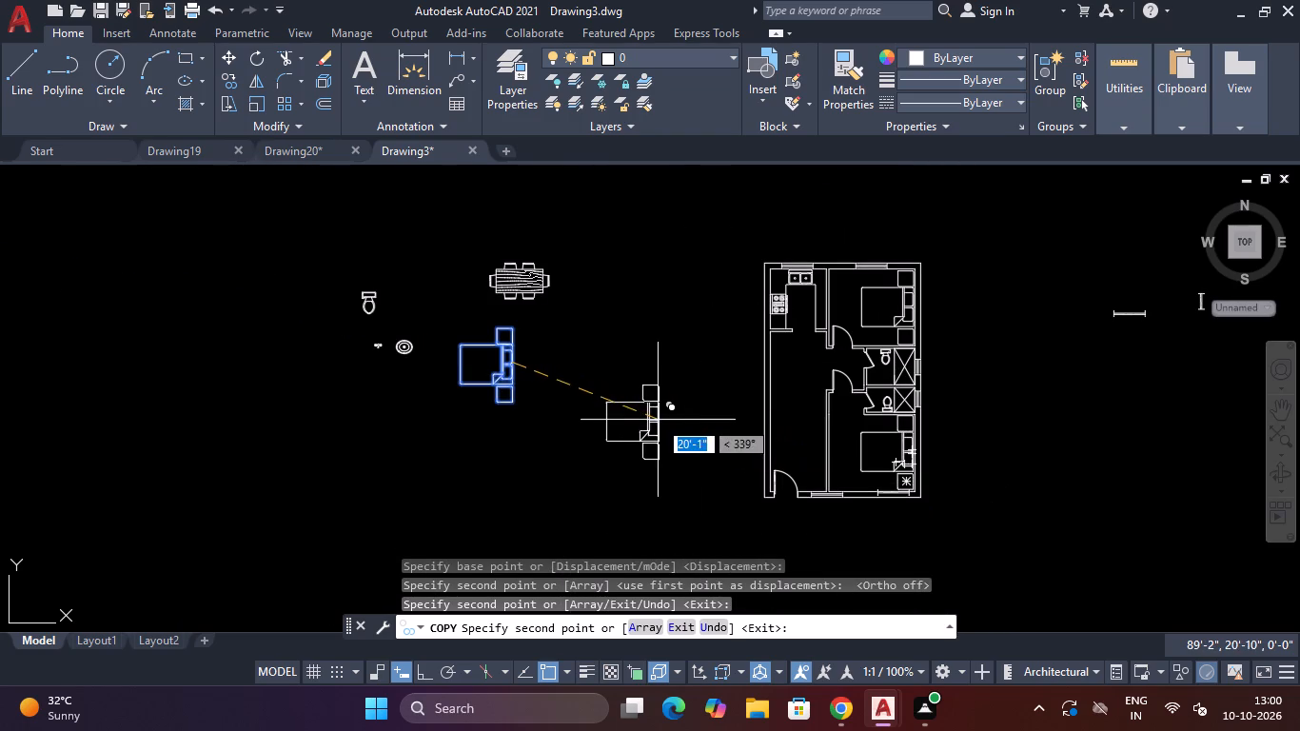
key("Escape")
key("Escape")
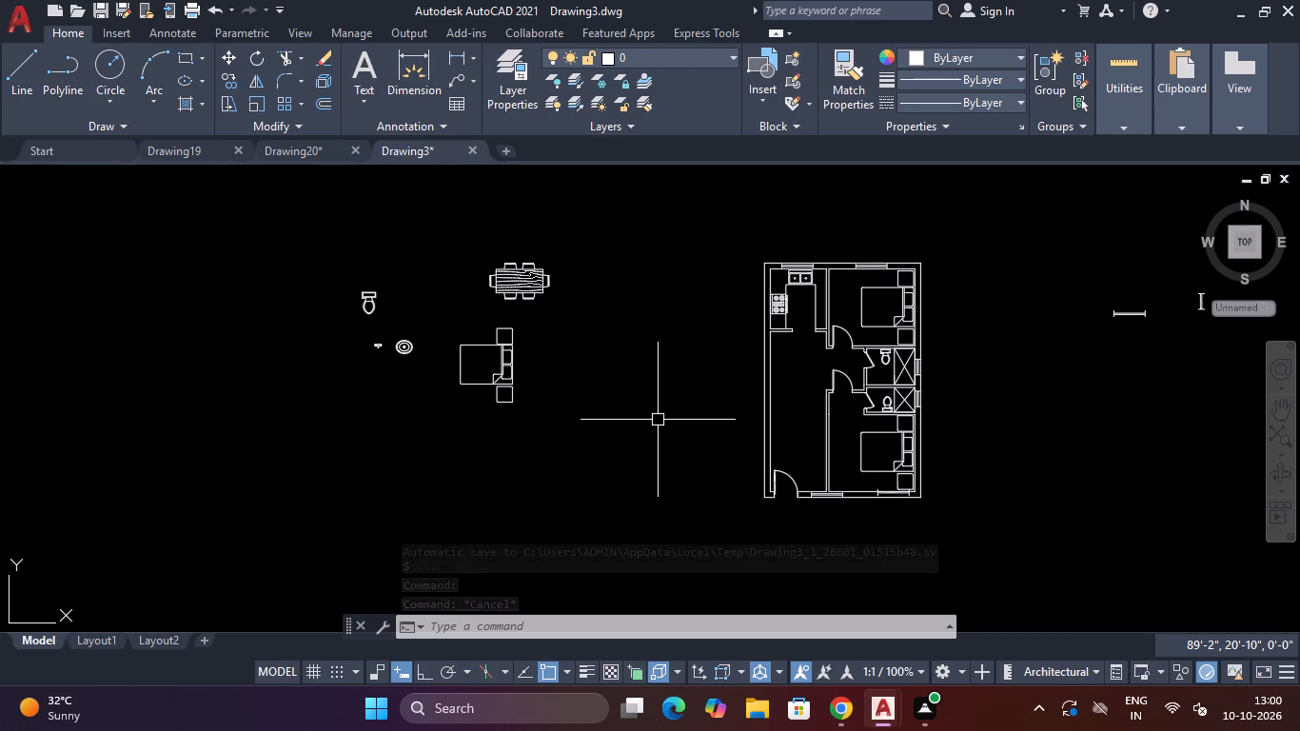
key("Escape")
key("Escape")
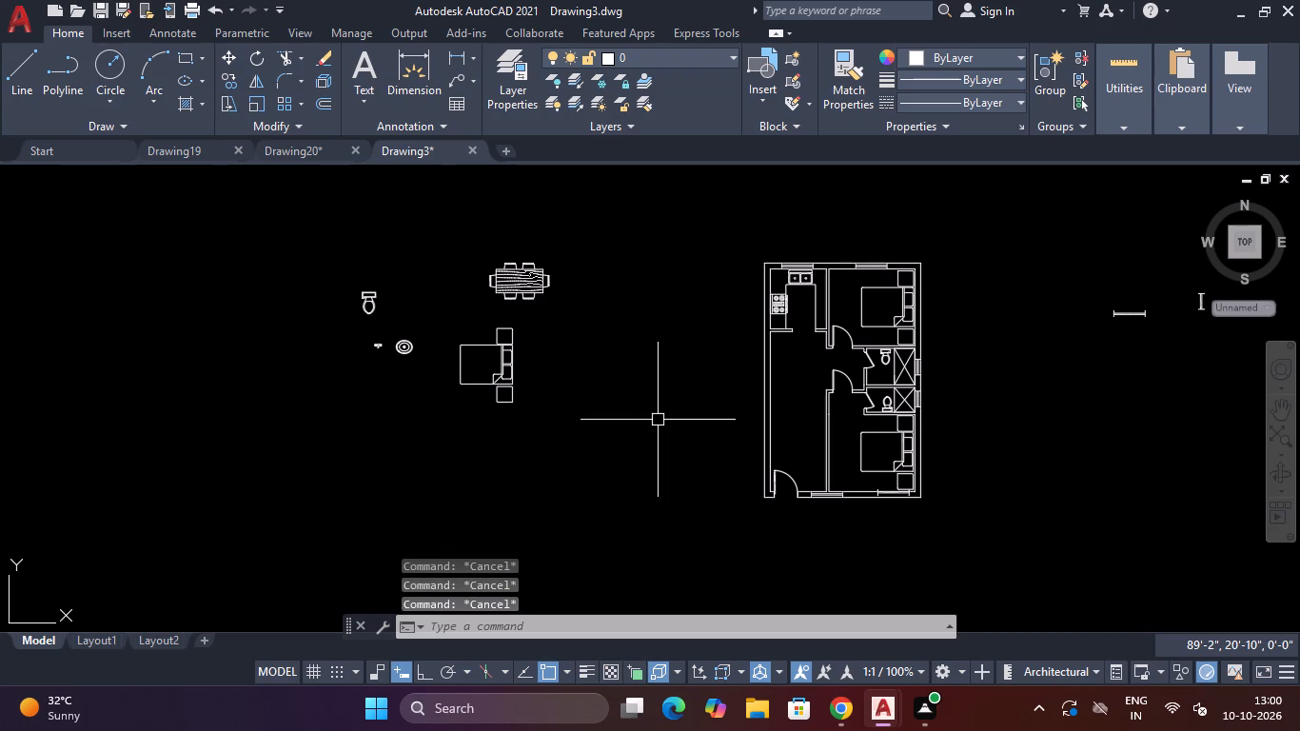
key("e")
key("Escape")
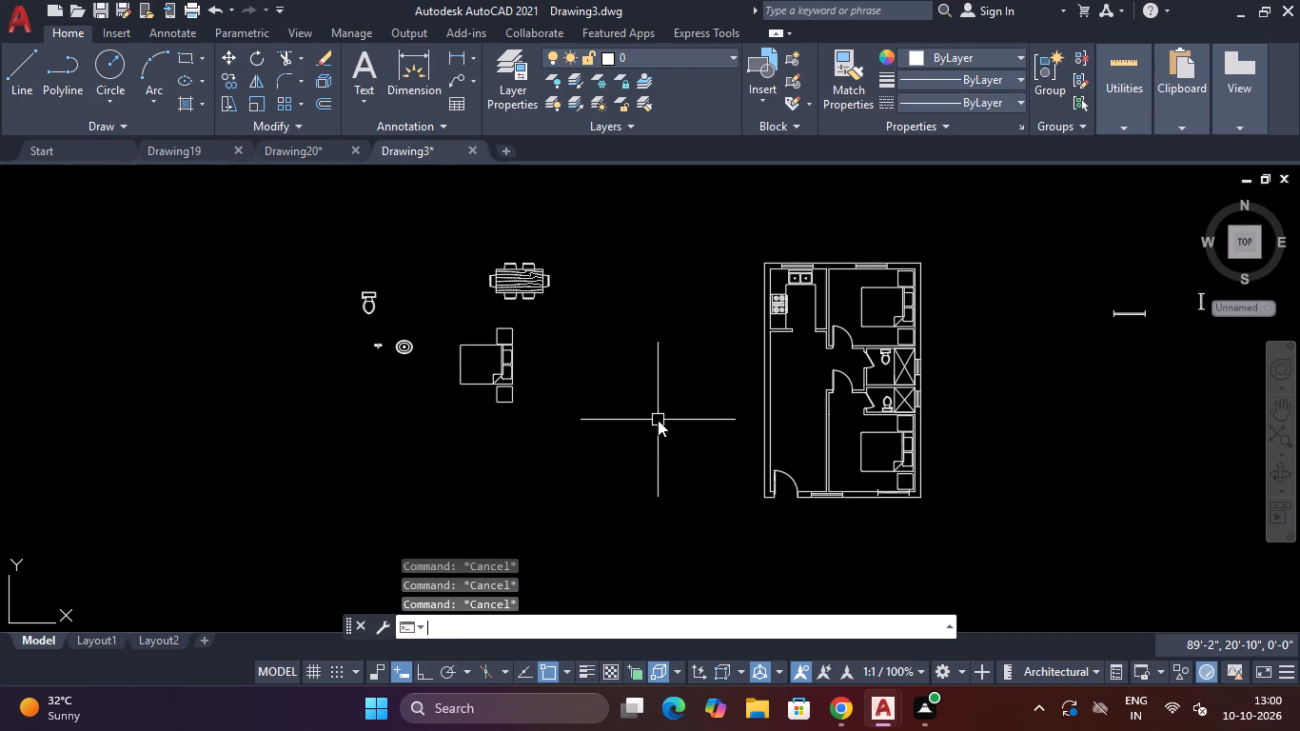
Draw a rectangle 18" wide and 6' high in the empty space beside the floor plan's kitchen.
type("REC")
key("space")
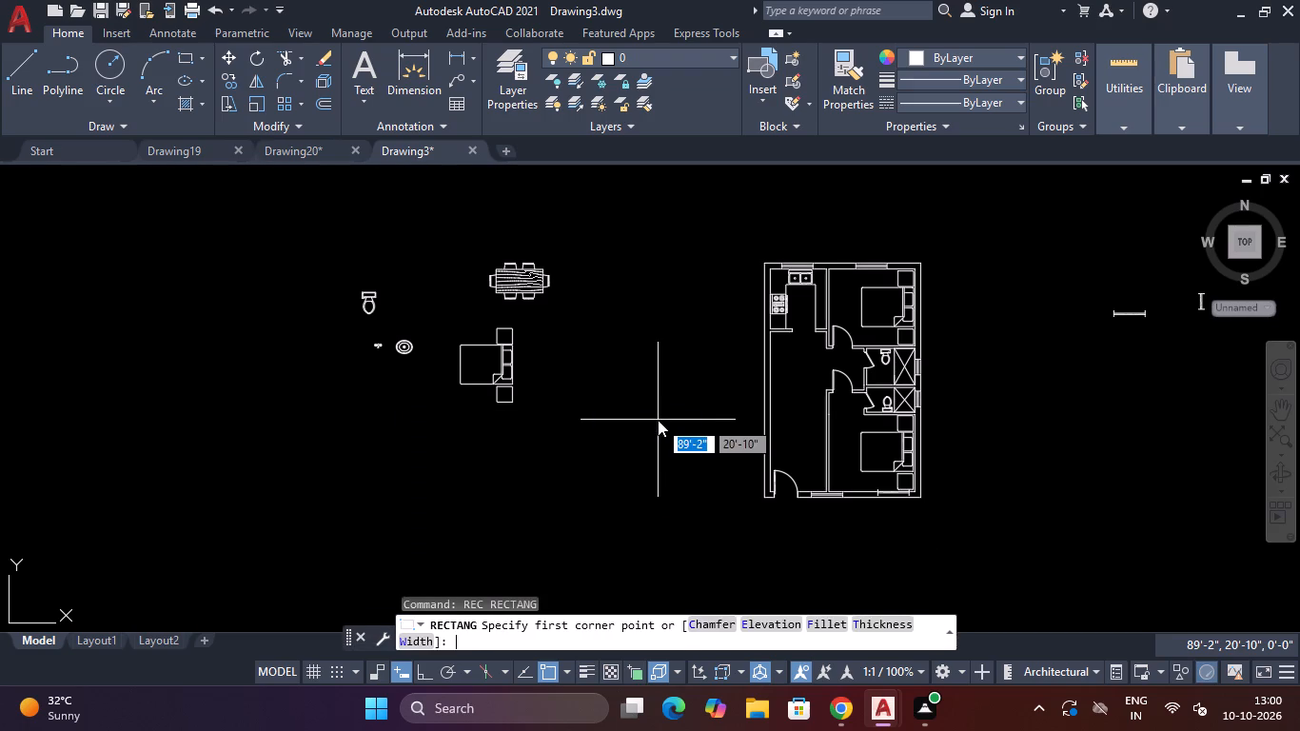
left_click(731, 299)
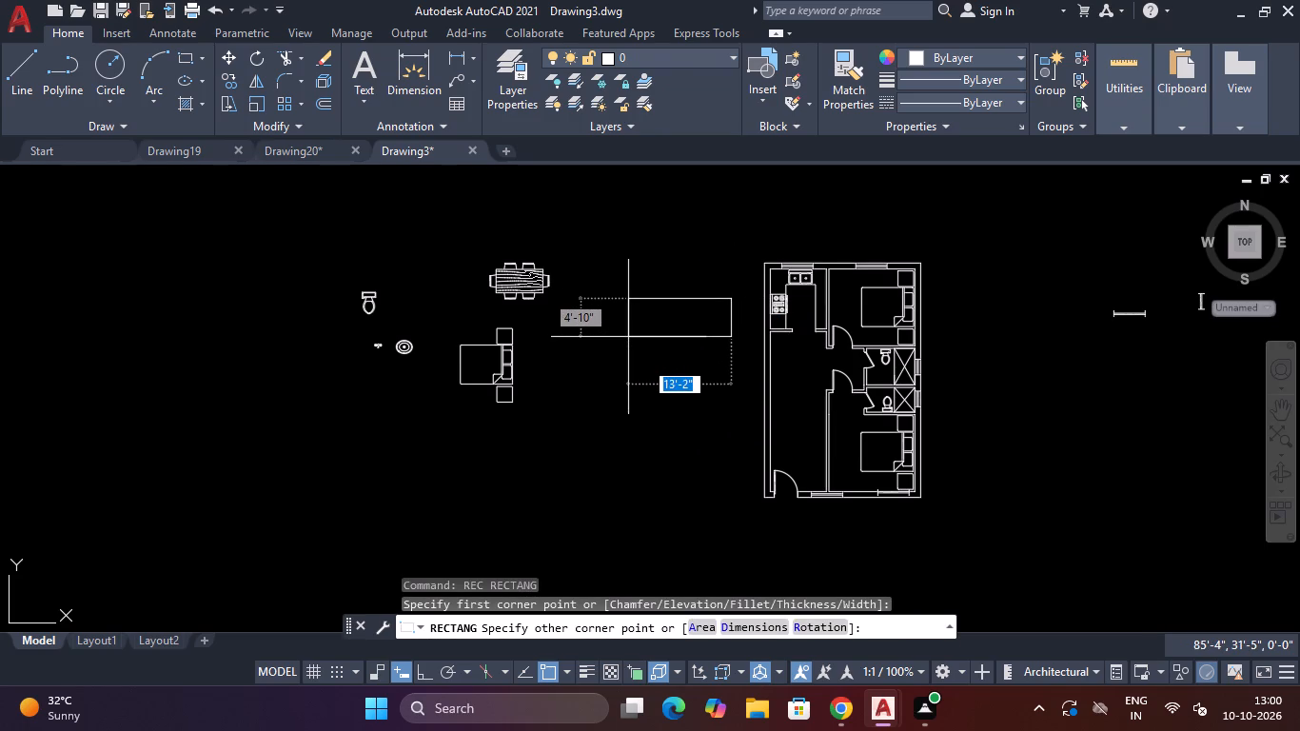
type("18\"")
key("Tab")
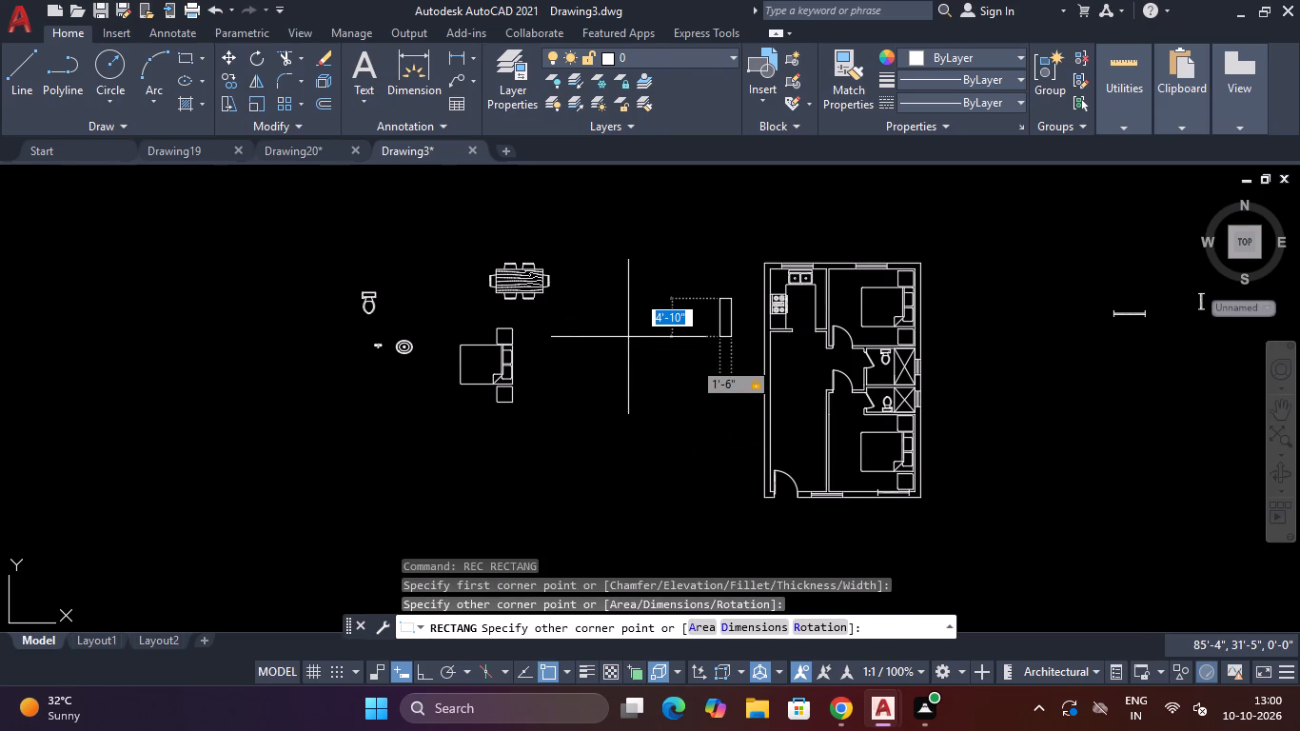
type("6'")
key("Return")
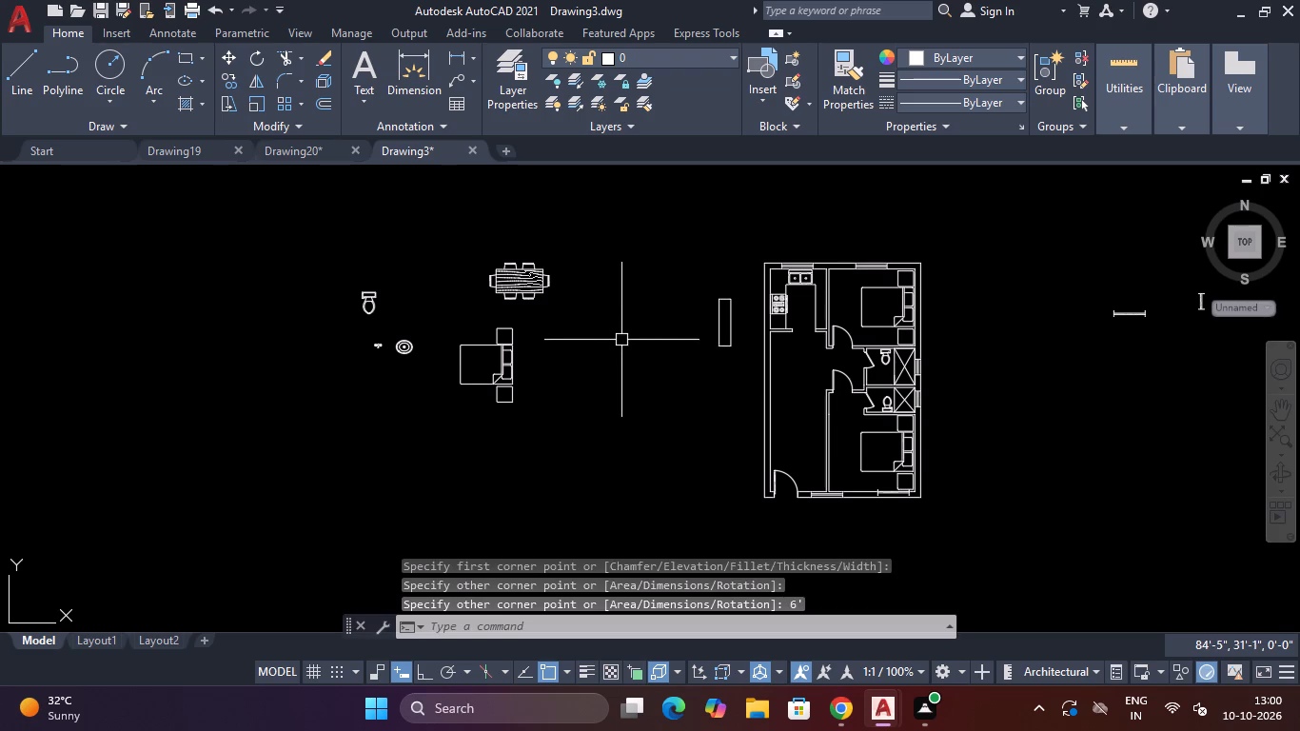
Explode the 18" by 6' rectangle into separate lines.
scroll(645, 329, "up", 2)
left_click(842, 284)
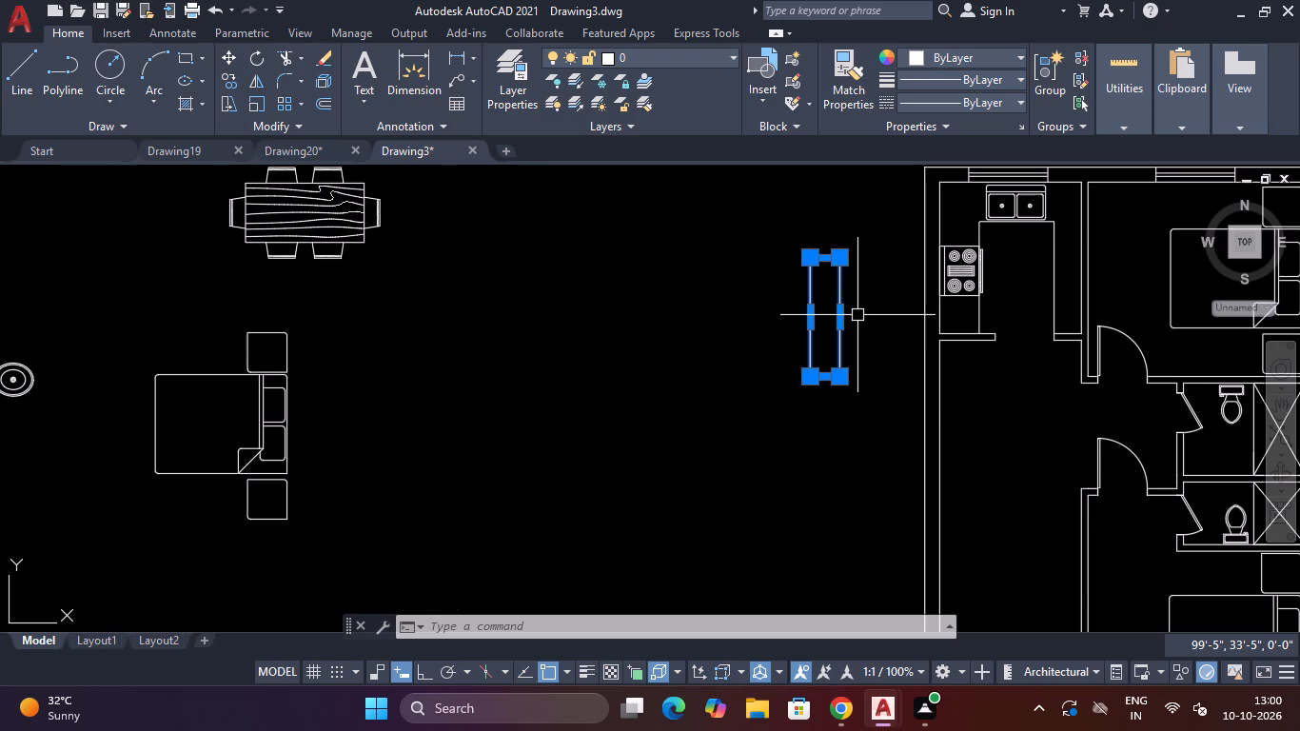
key("e")
key("x")
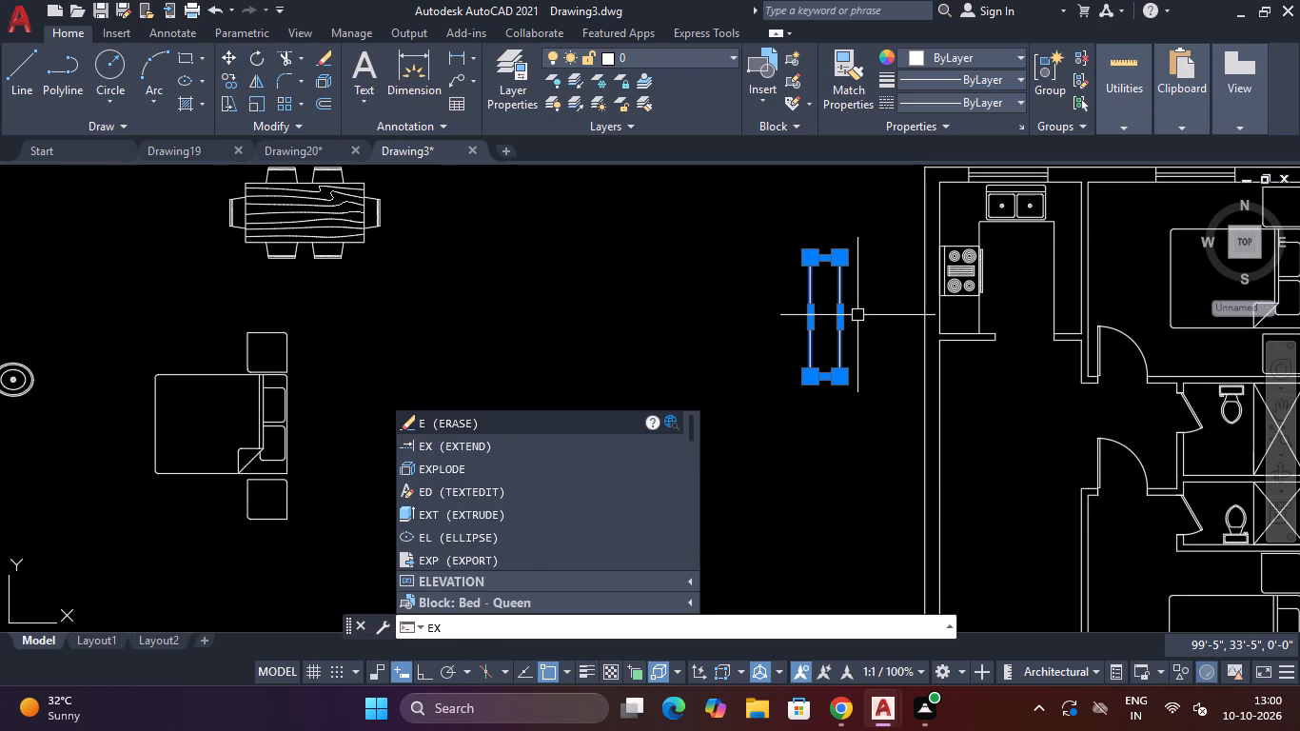
key("Down")
key("Return")
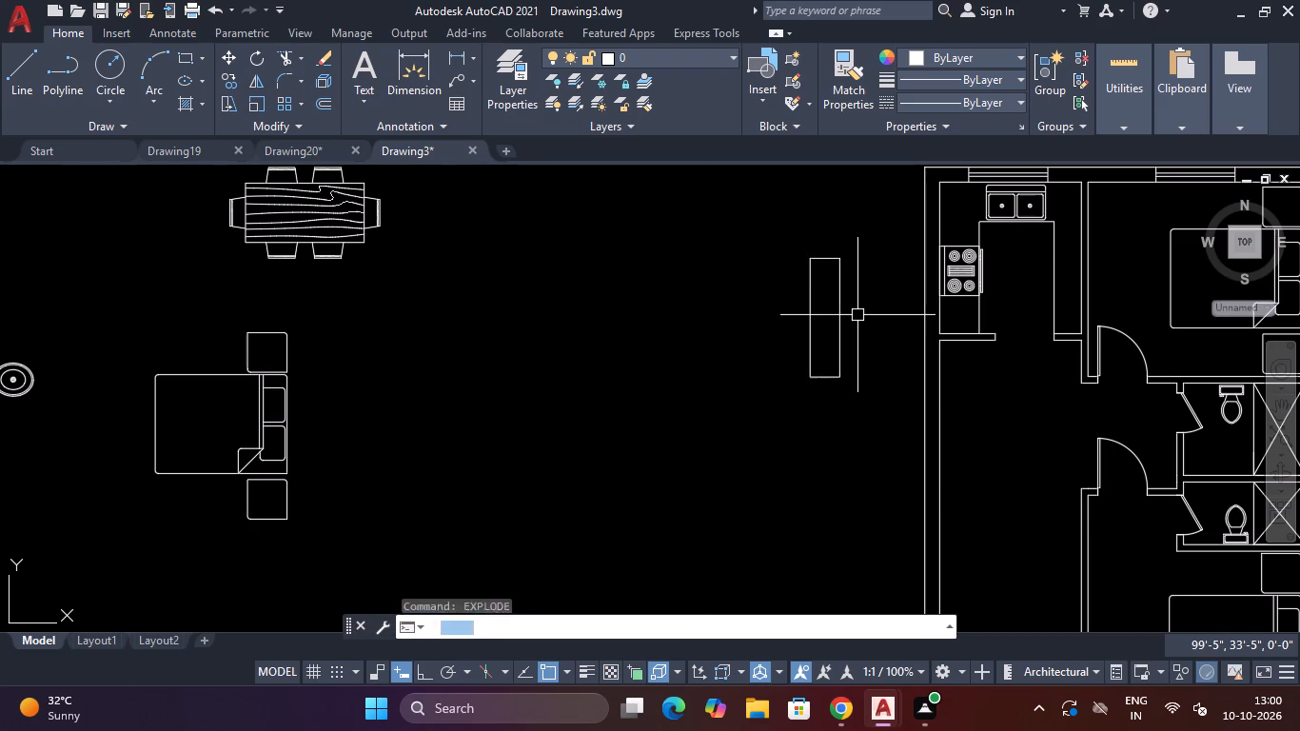
key("Escape")
key("Escape")
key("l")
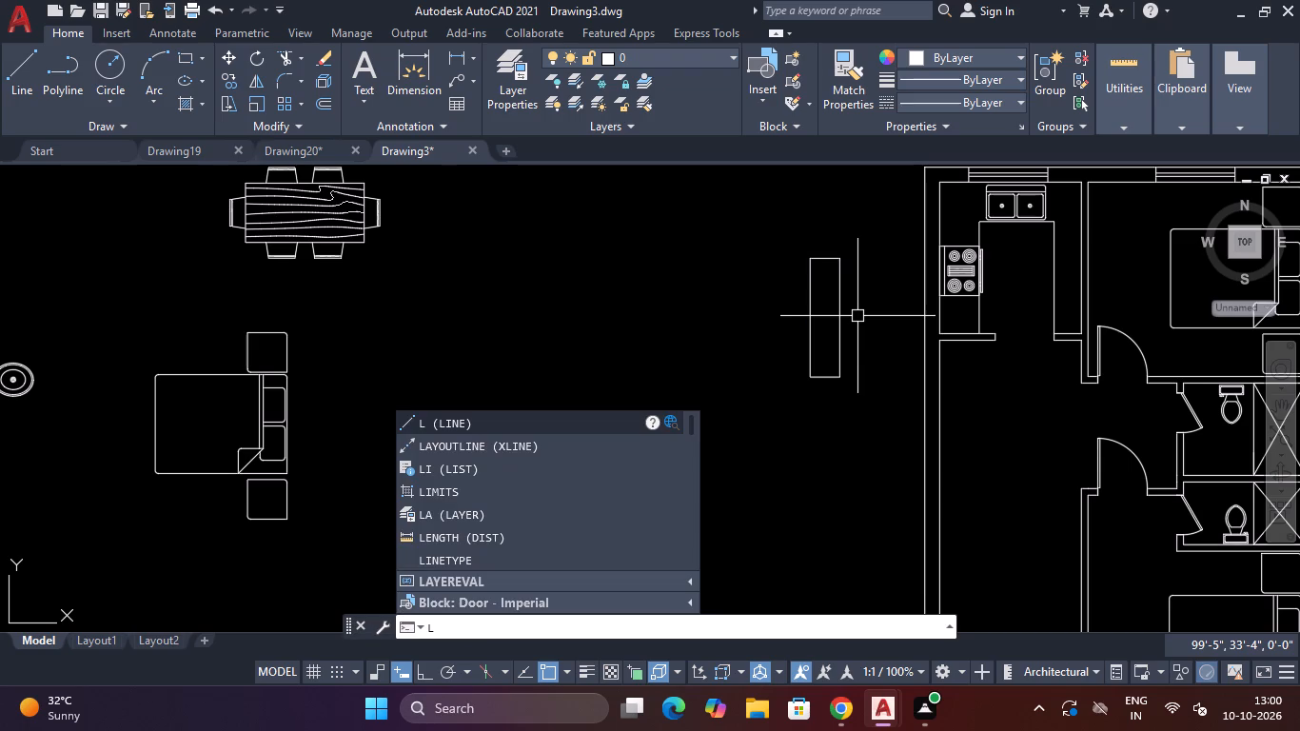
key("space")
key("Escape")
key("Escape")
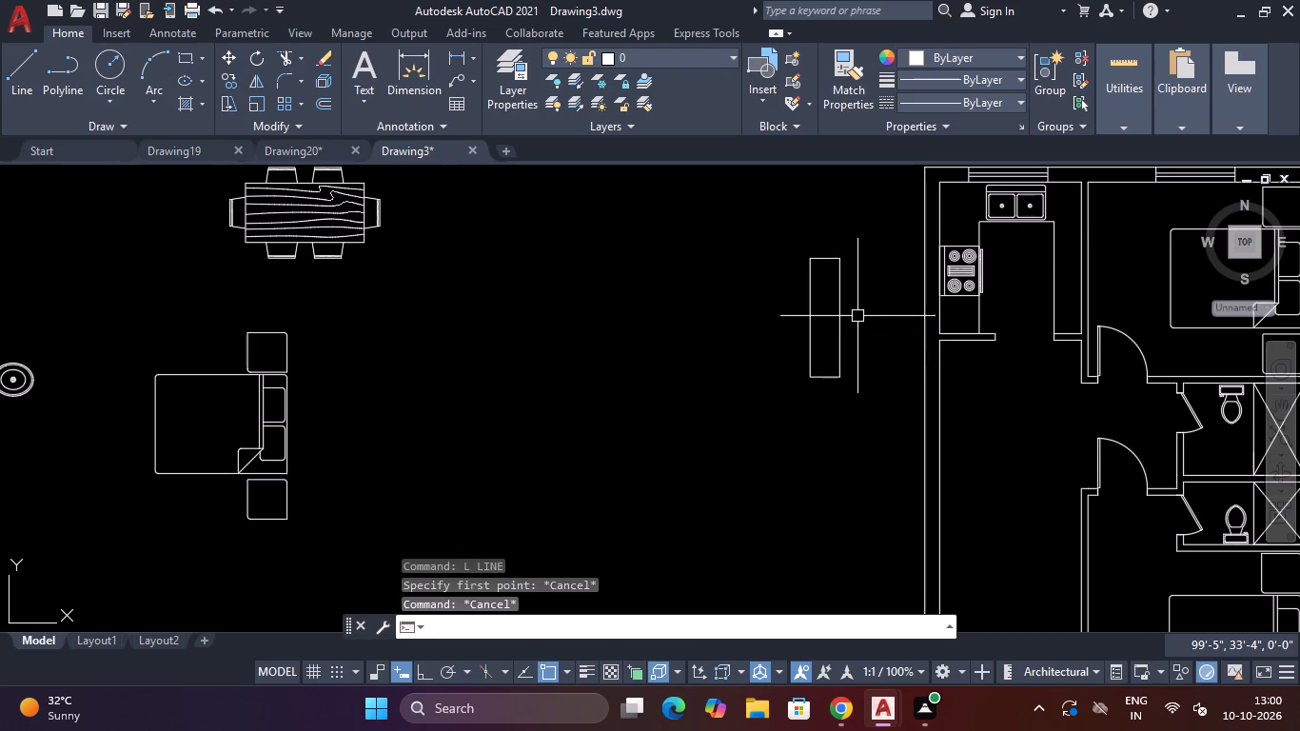
Copy the rectangle's top edge as an array of 30 items, fitted down to its bottom corner.
scroll(795, 303, "up", 3)
scroll(867, 249, "down", 2)
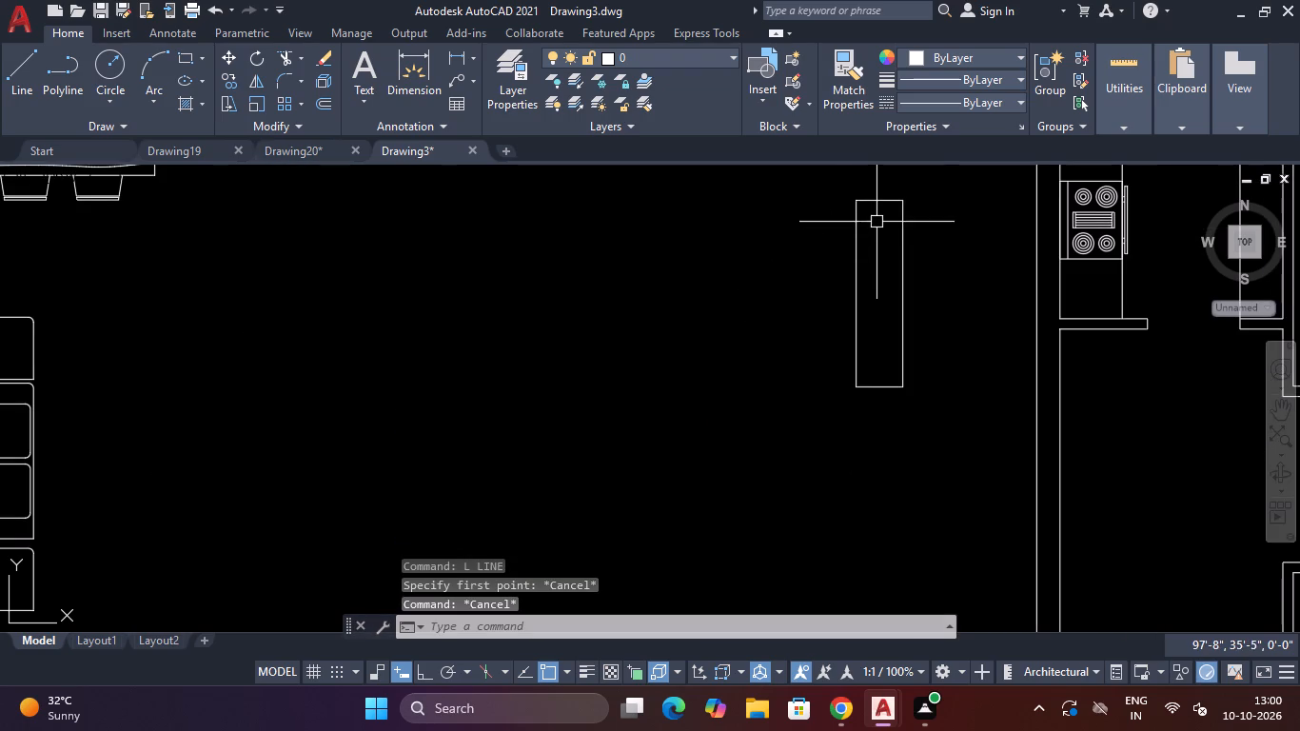
left_click(877, 200)
type("CO")
key("Return")
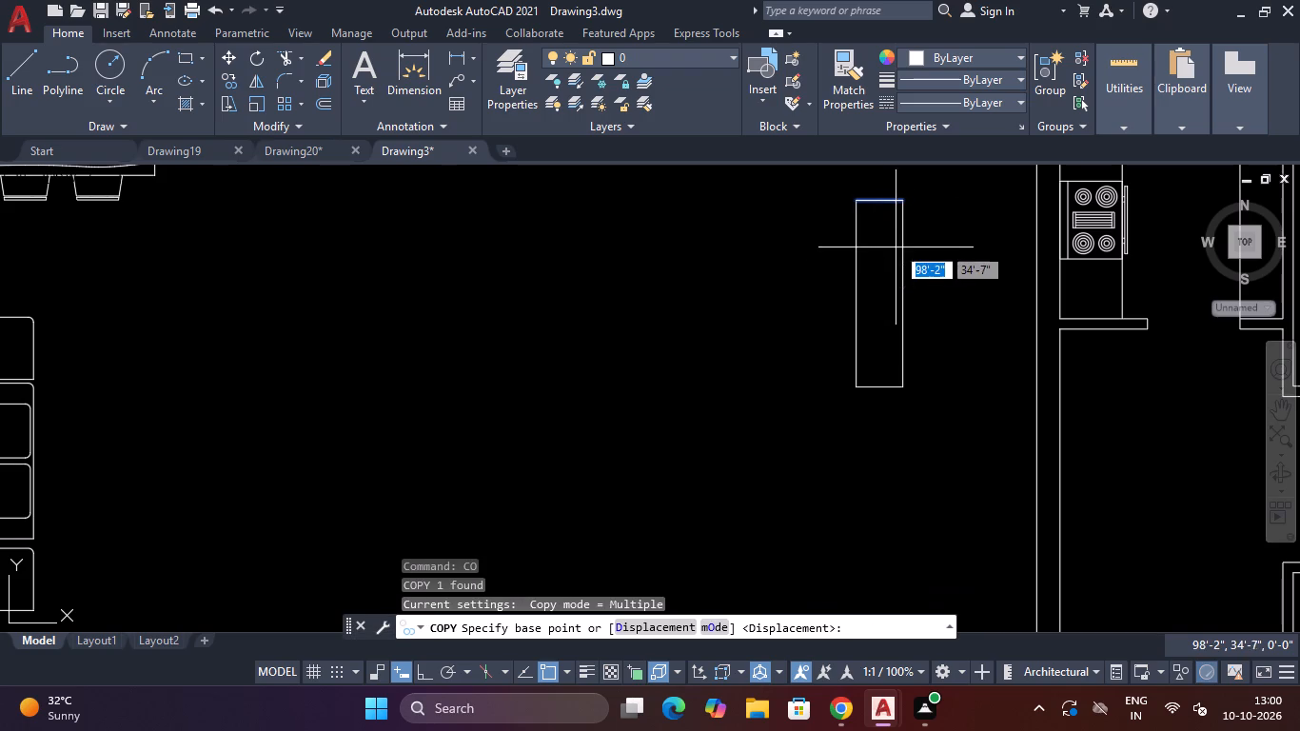
left_click(903, 202)
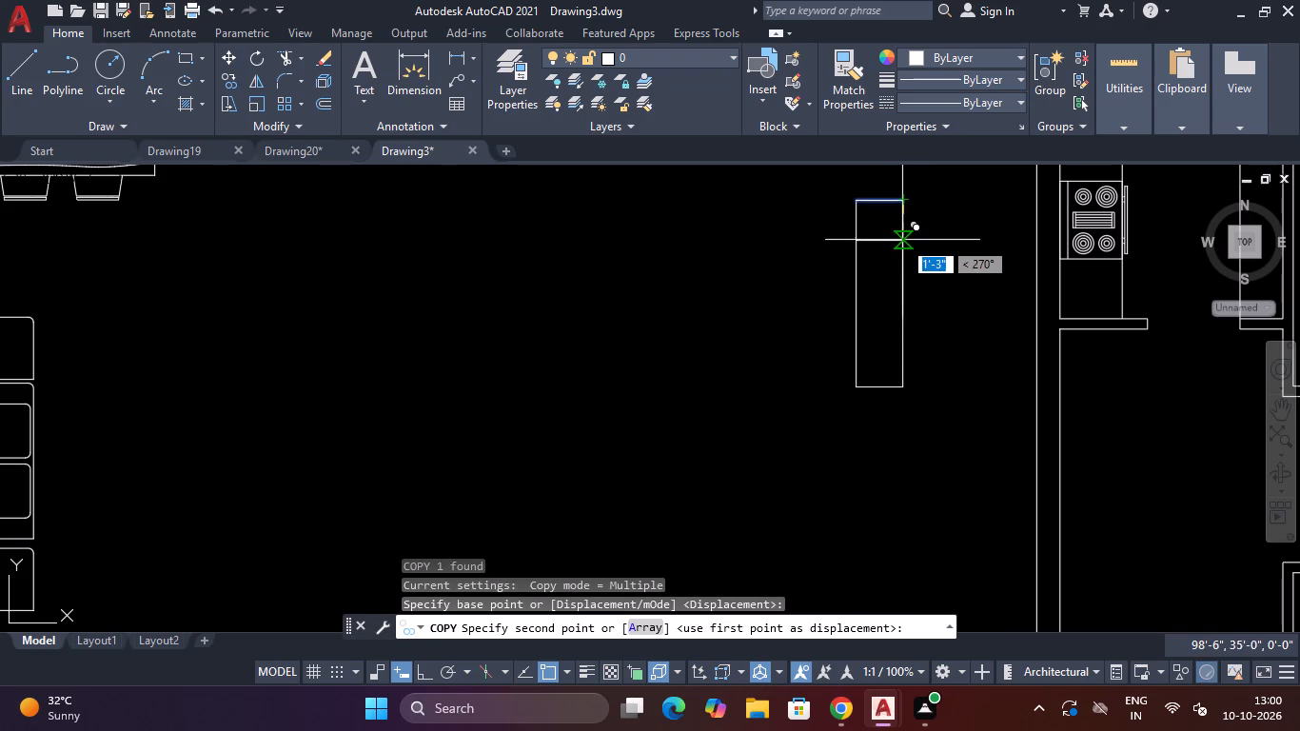
type("A")
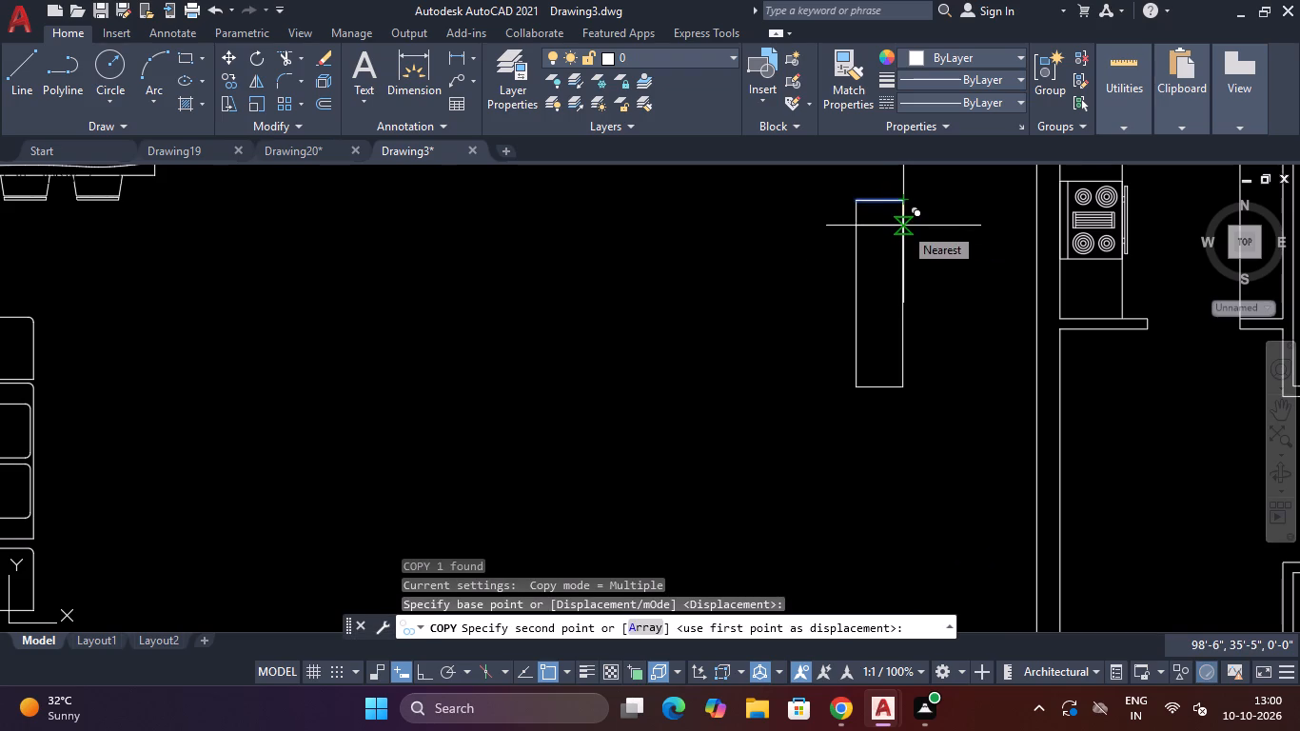
key("space")
type("30")
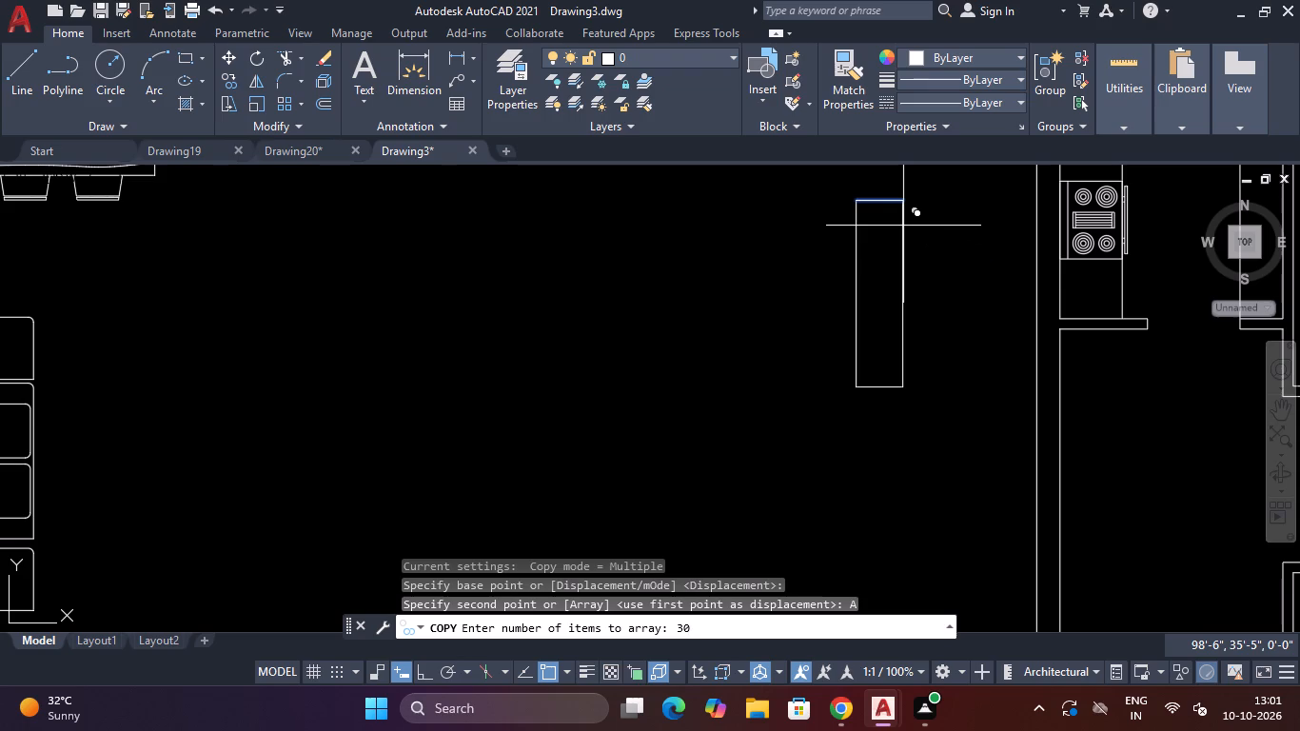
key("Return")
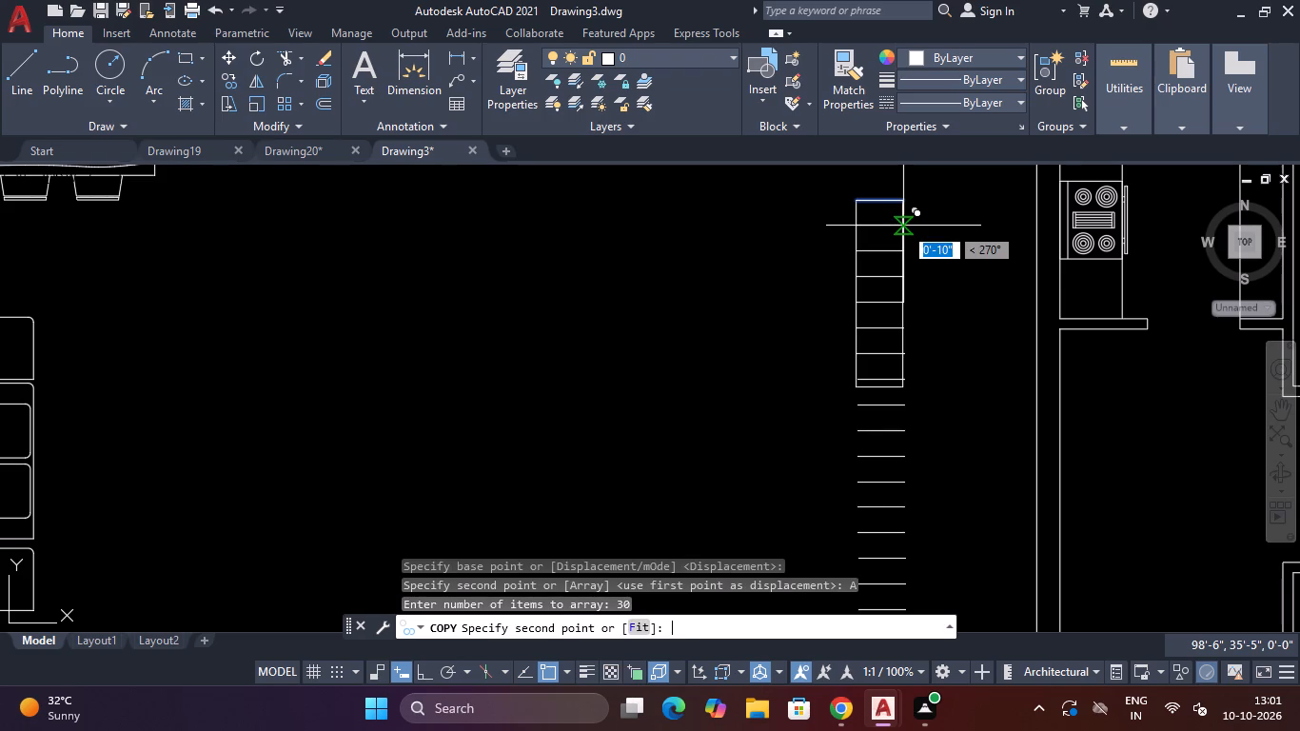
type("F")
key("space")
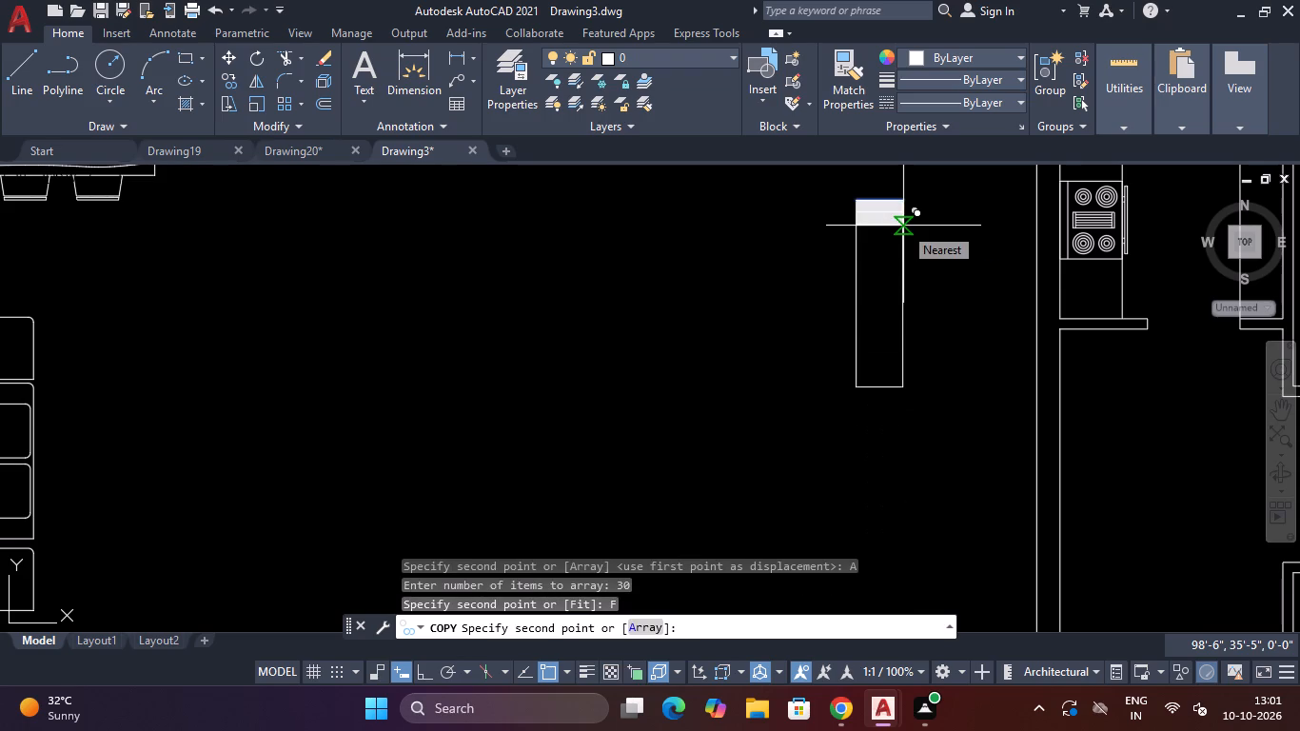
left_click(906, 387)
key("Escape")
scroll(882, 227, "up", 1)
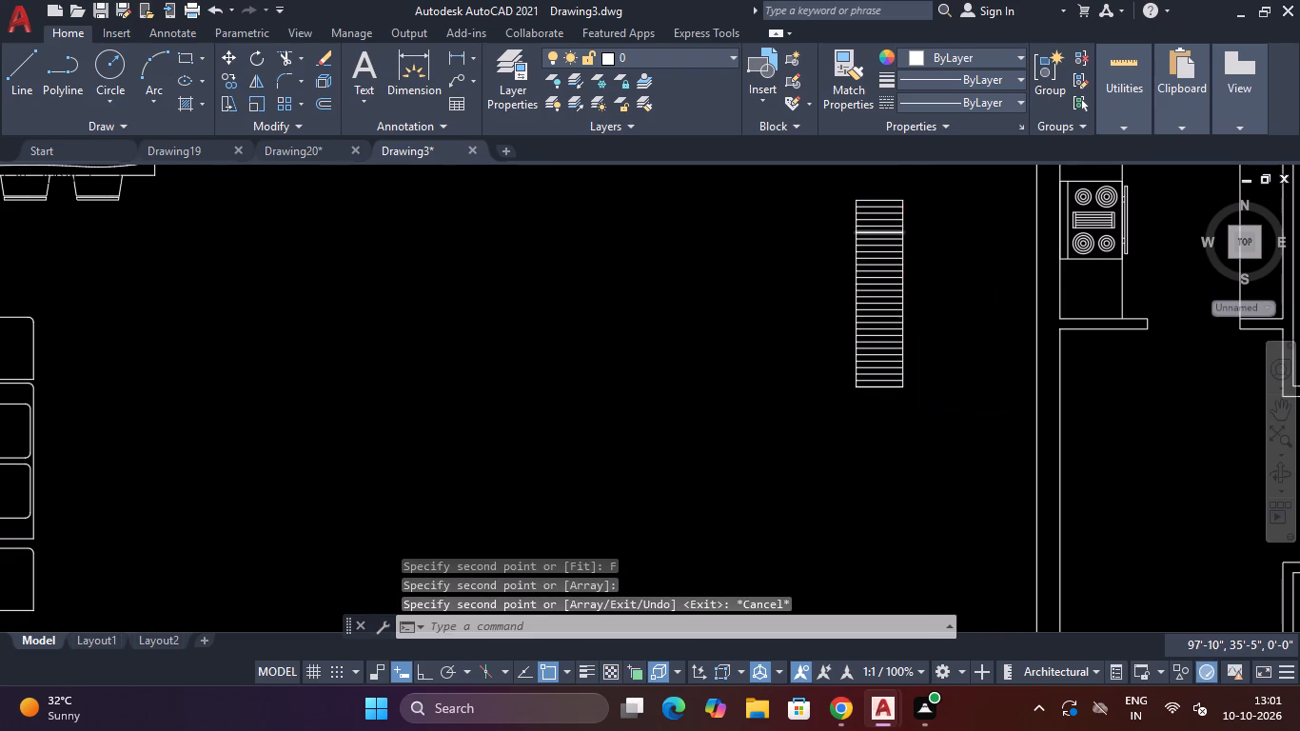
Draw a vertical line through the middle of the 18" by 6' unit, from its top edge to its bottom edge.
scroll(882, 227, "up", 1)
scroll(882, 227, "down", 3)
type("L")
key("space")
scroll(885, 229, "up", 2)
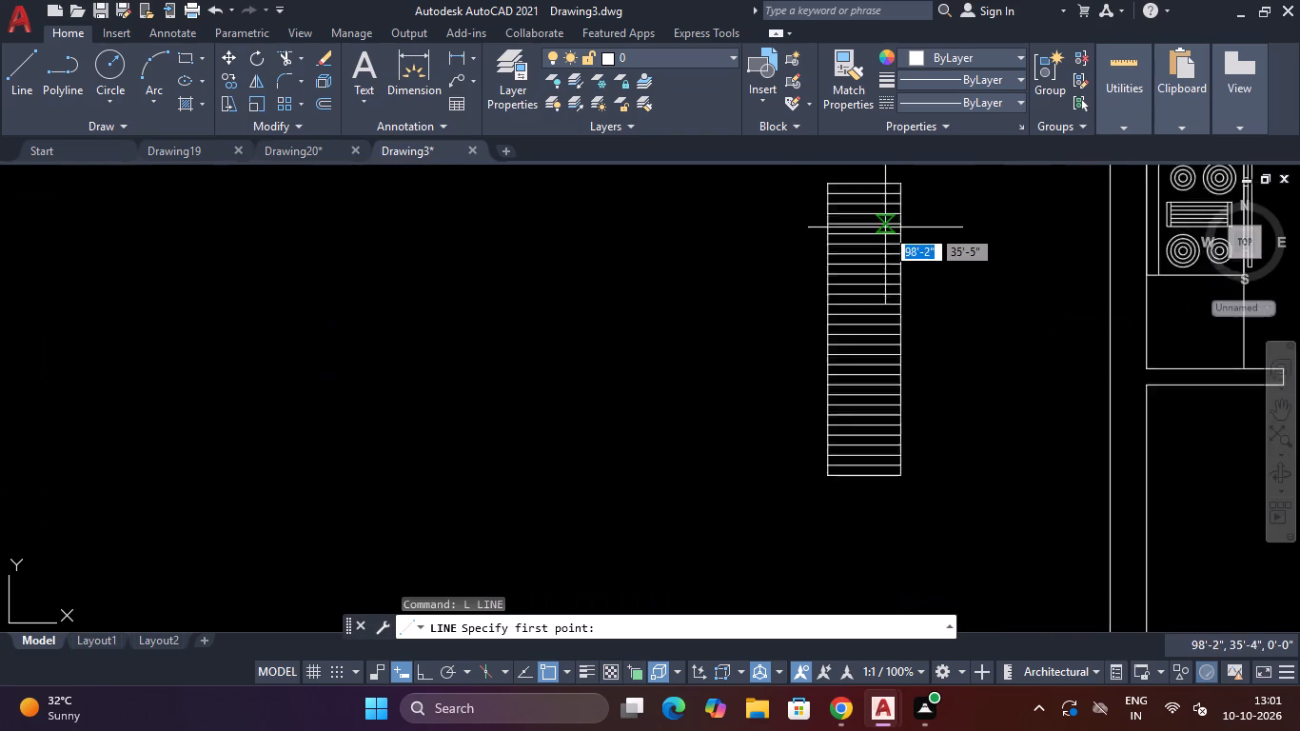
scroll(885, 227, "up", 1)
scroll(876, 192, "down", 4)
scroll(872, 180, "up", 2)
left_click(866, 227)
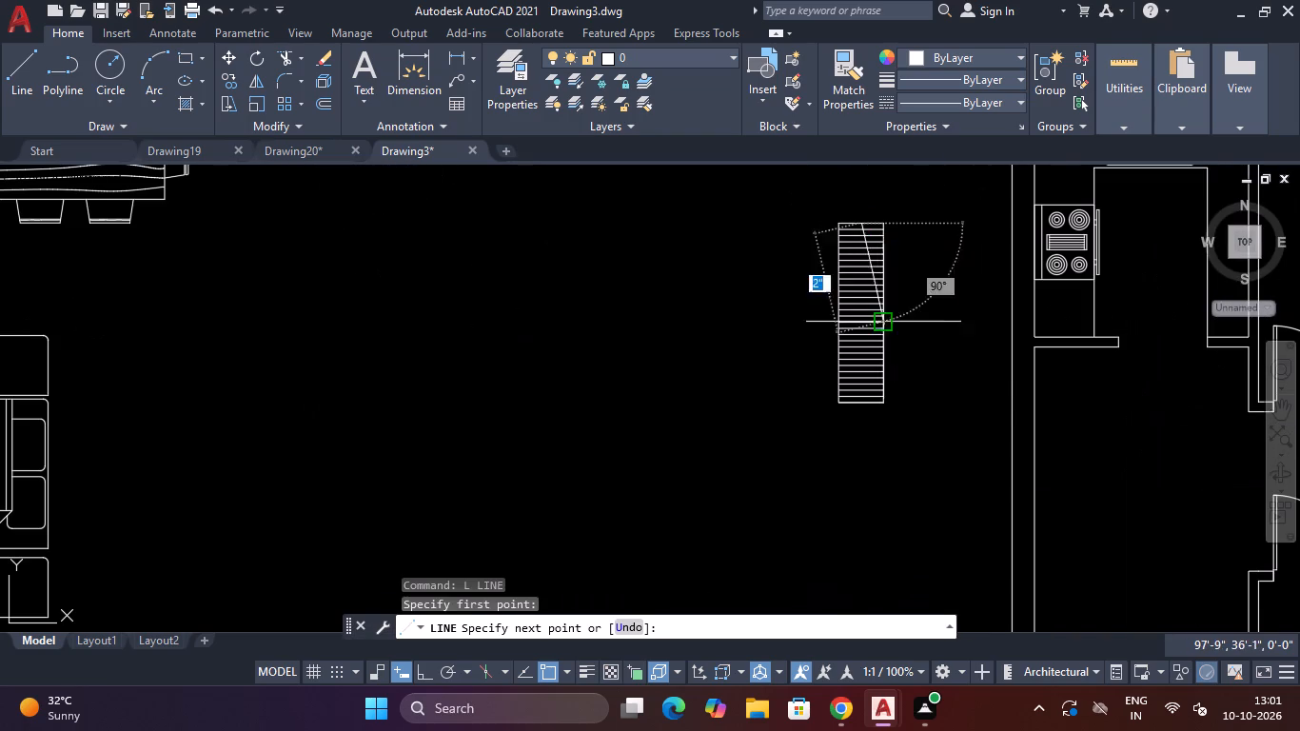
left_click(857, 406)
key("Escape")
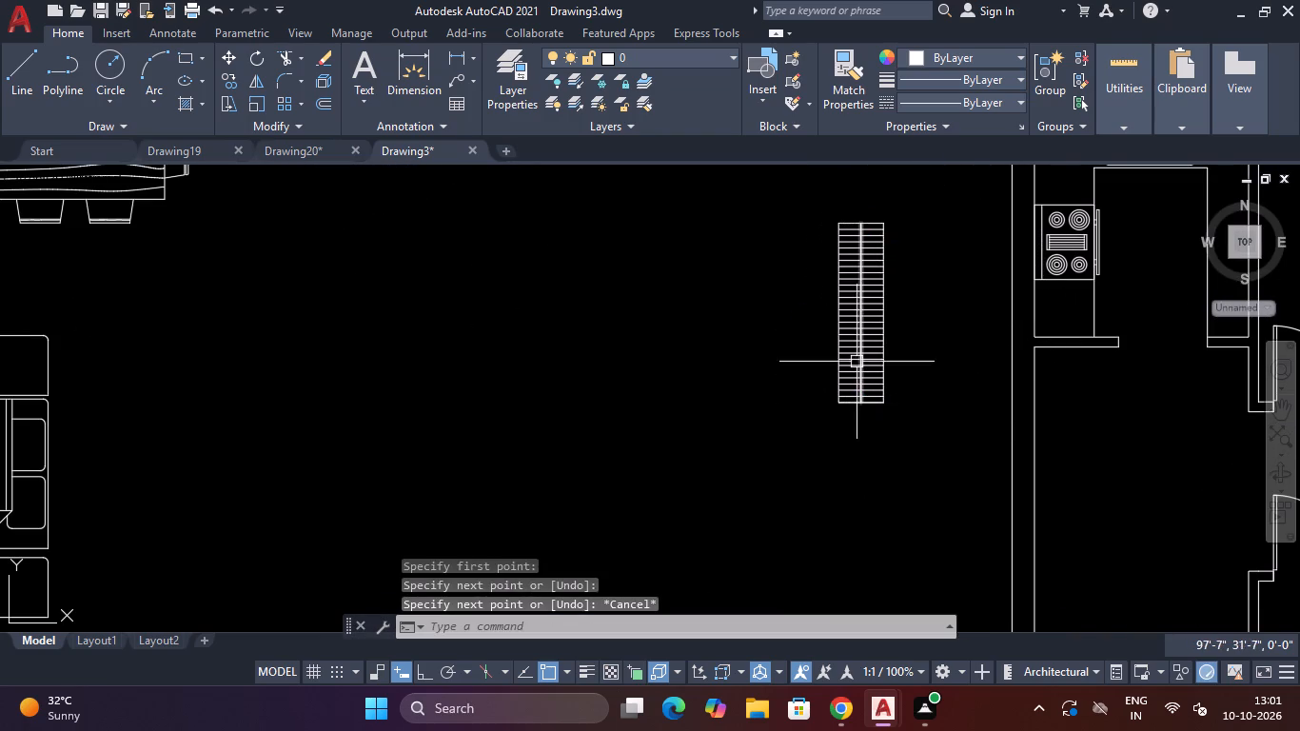
Draw a vertical line just inside the unit's left edge, from its top edge to its bottom edge.
key("space")
scroll(843, 207, "up", 3)
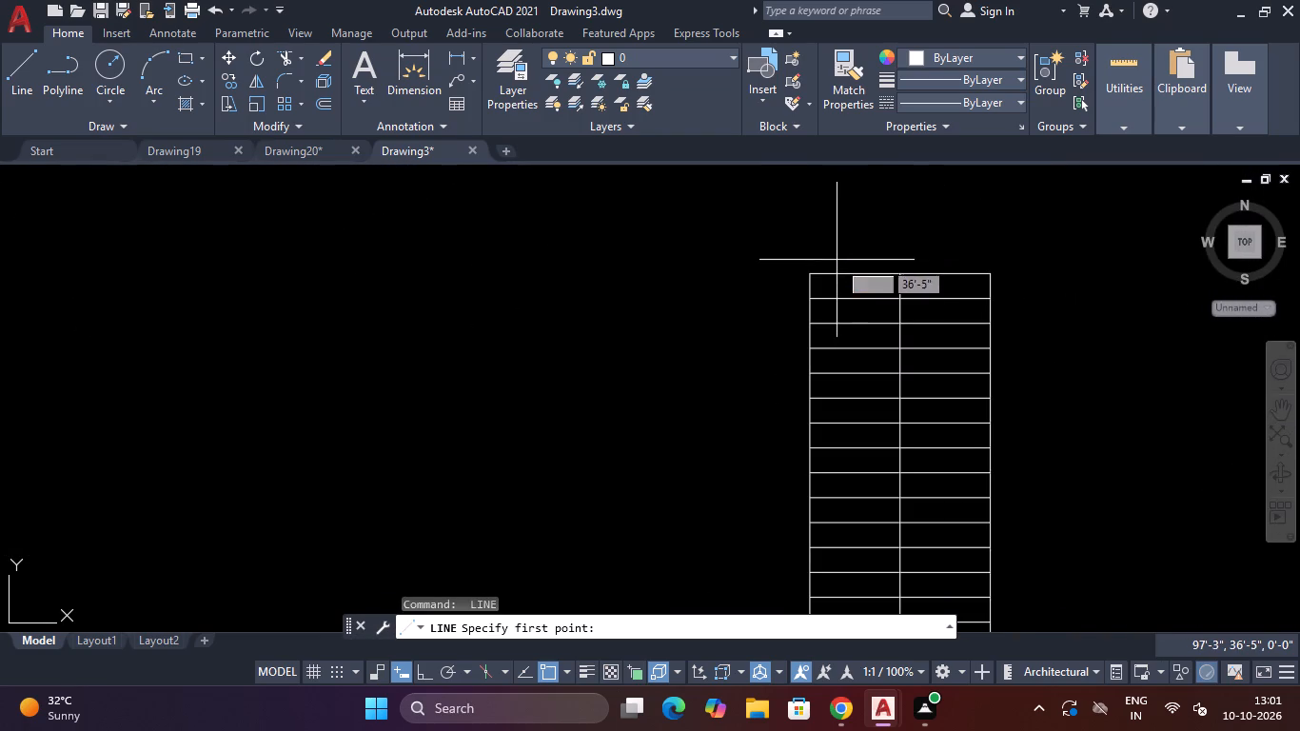
left_click(826, 273)
scroll(838, 279, "down", 5)
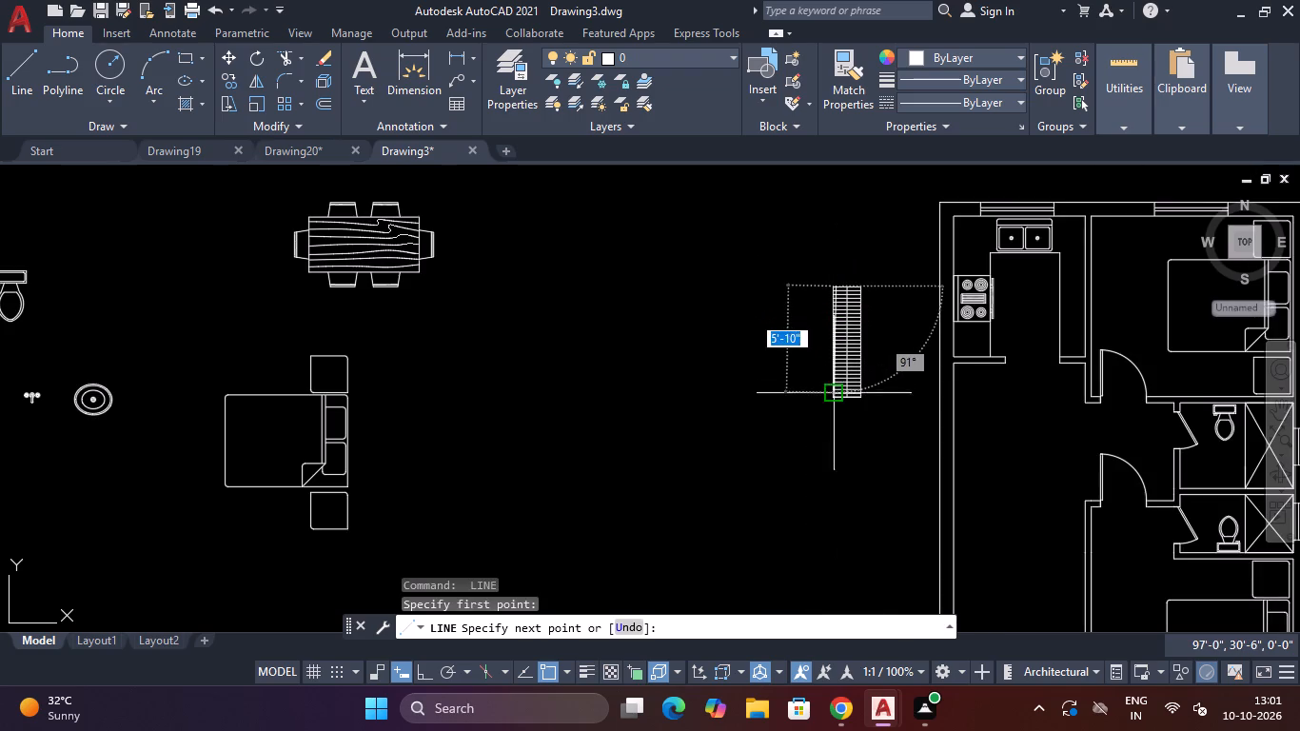
scroll(830, 403, "up", 3)
left_click(838, 381)
key("Escape")
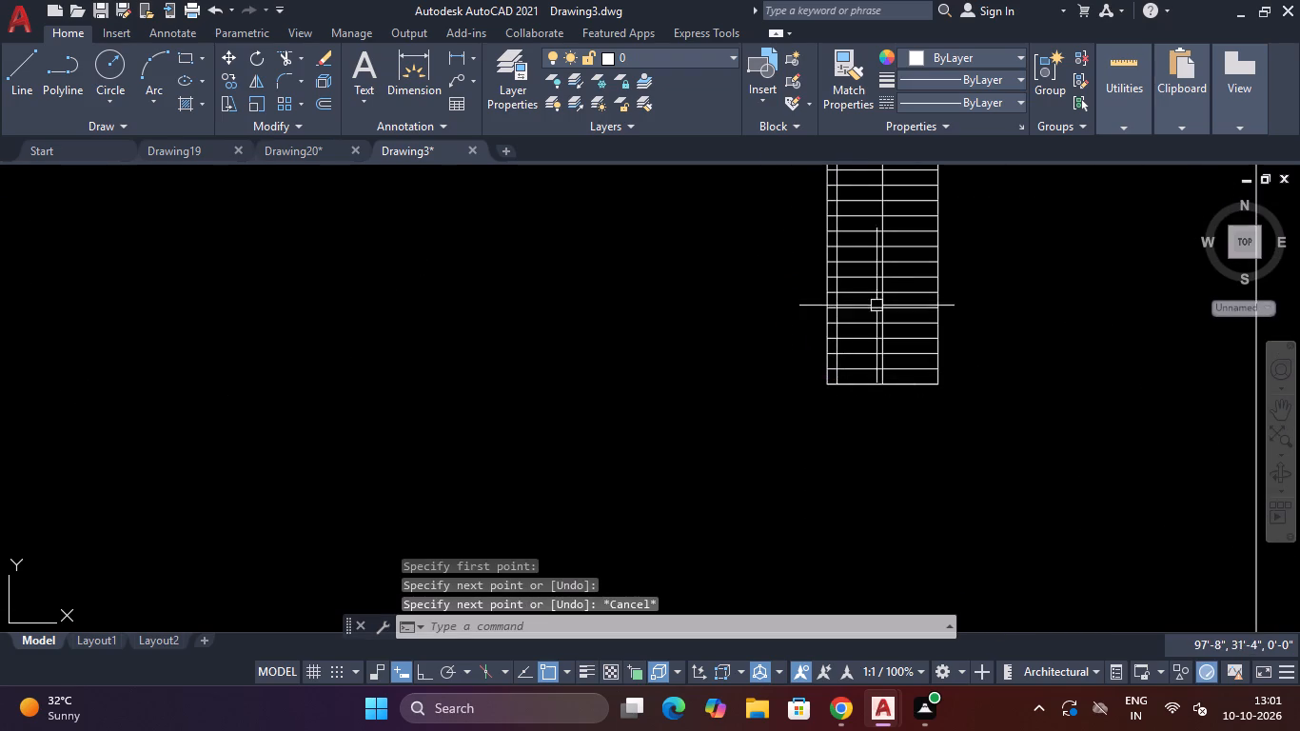
Draw a vertical line just inside the unit's right edge, from its top edge to its bottom edge.
scroll(879, 291, "down", 4)
scroll(895, 227, "up", 3)
key("space")
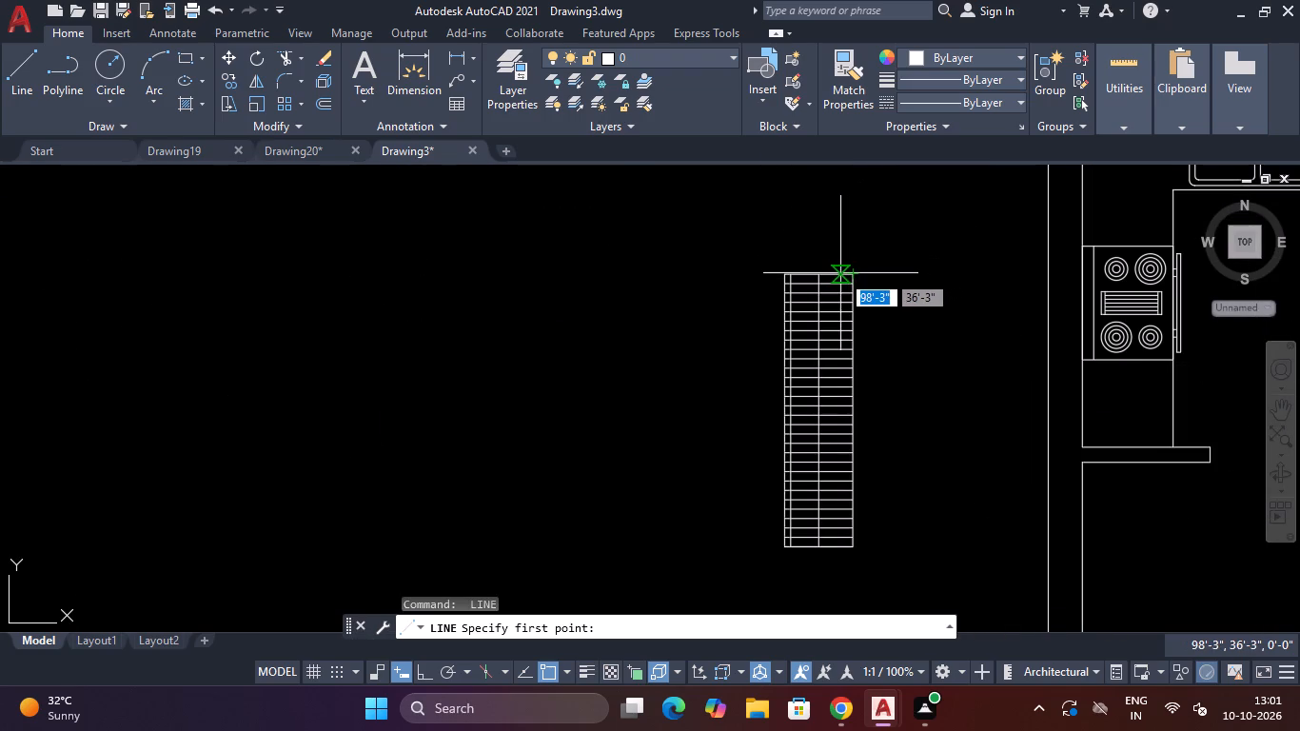
scroll(841, 273, "up", 2)
left_click(849, 275)
scroll(855, 286, "down", 4)
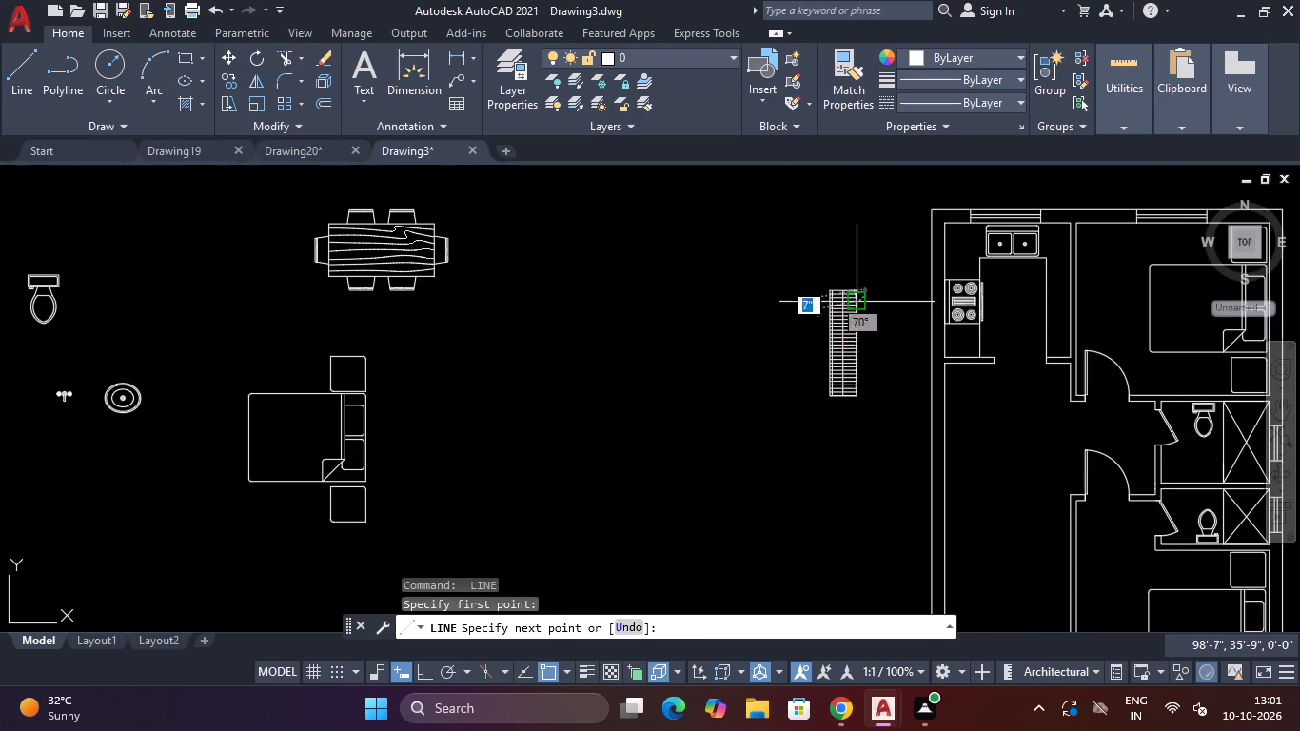
scroll(852, 404, "up", 3)
left_click(850, 379)
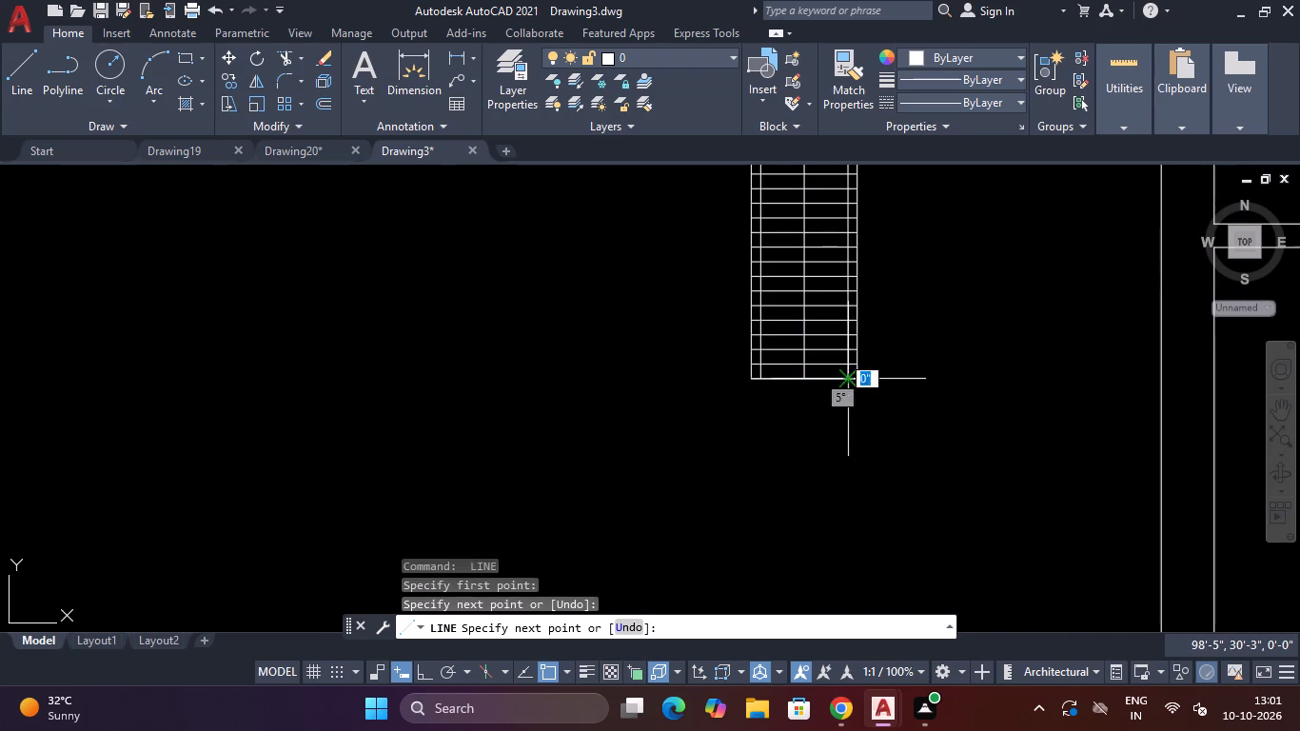
key("Escape")
scroll(850, 379, "down", 4)
scroll(844, 329, "up", 3)
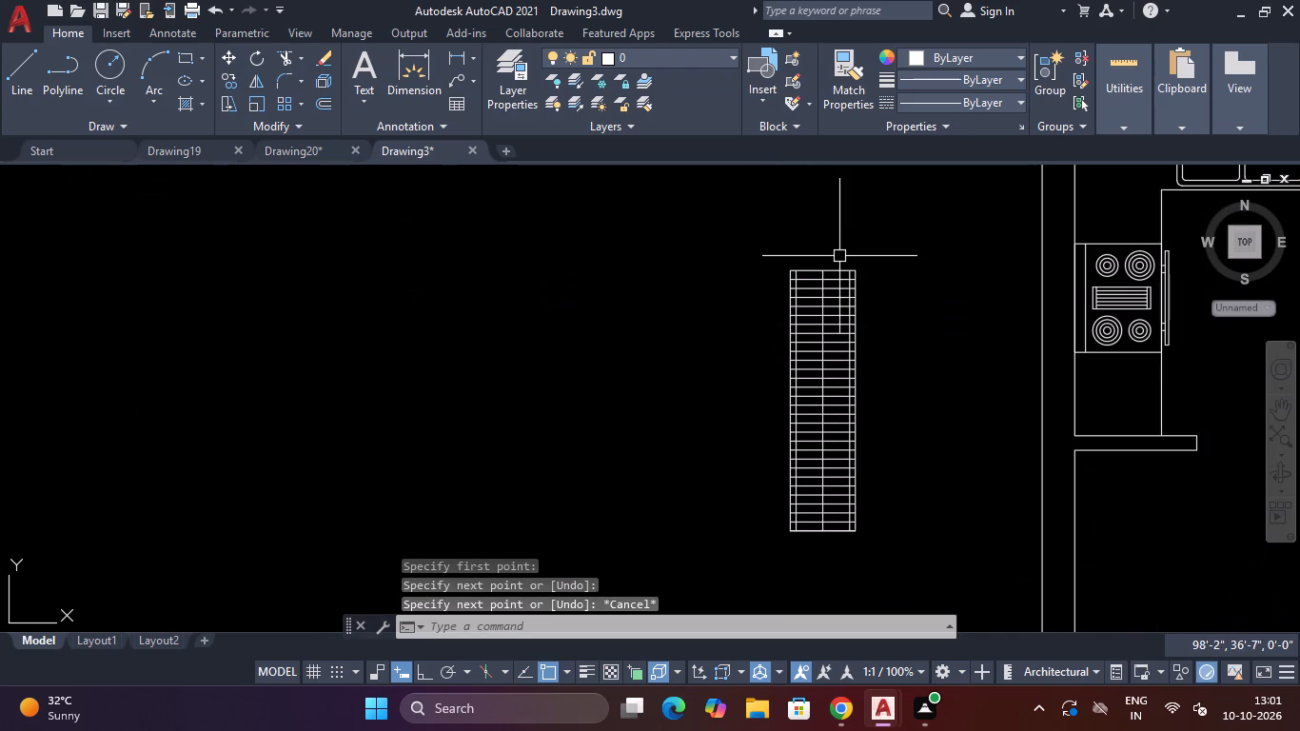
Trim the three inner vertical lines out of the unit's top row.
type("TR")
key("space")
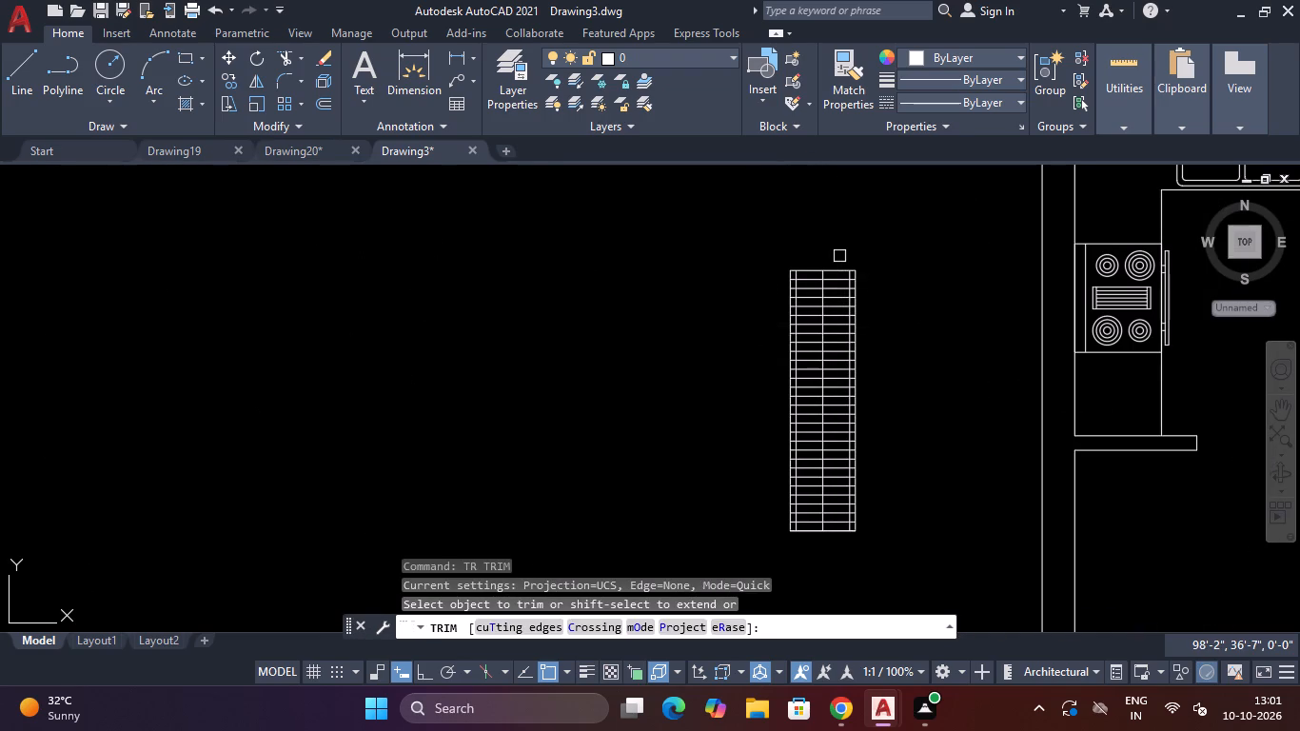
scroll(839, 259, "up", 3)
left_click(699, 316)
left_click(638, 318)
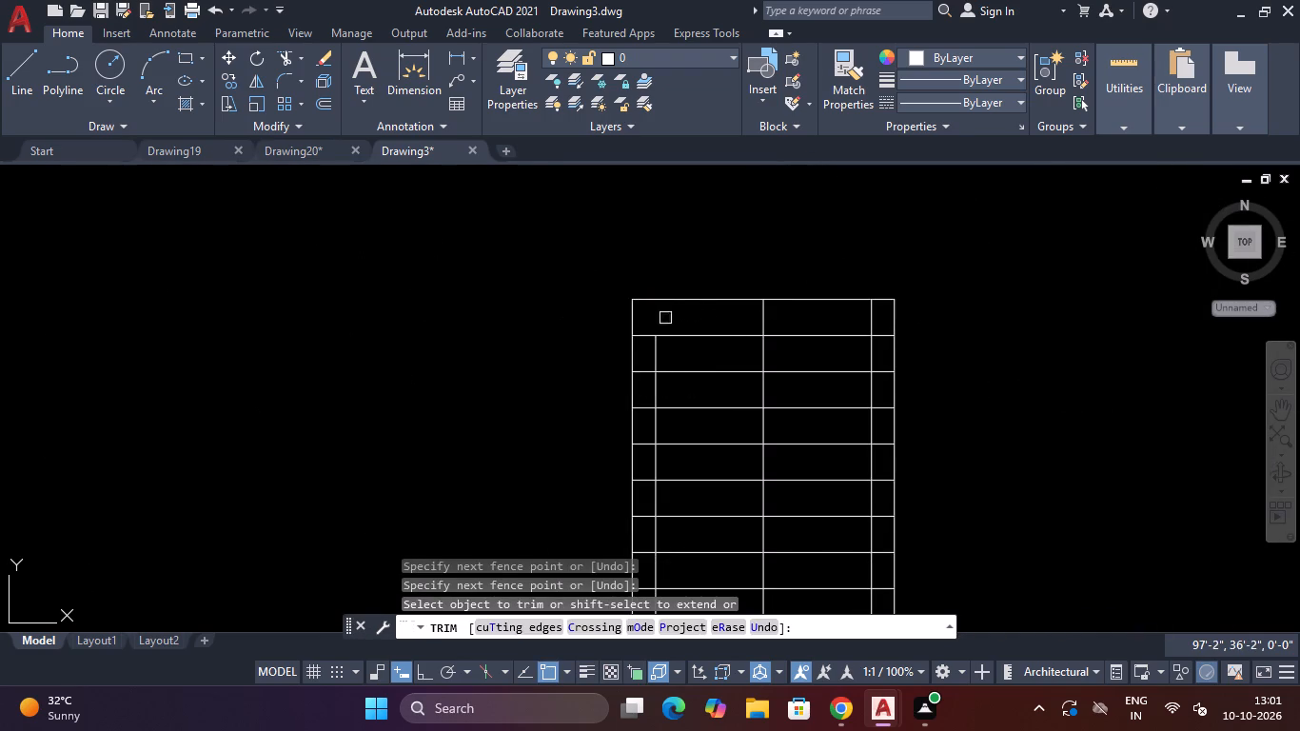
left_click(703, 319)
left_click(790, 318)
left_click_drag(814, 322, 822, 322)
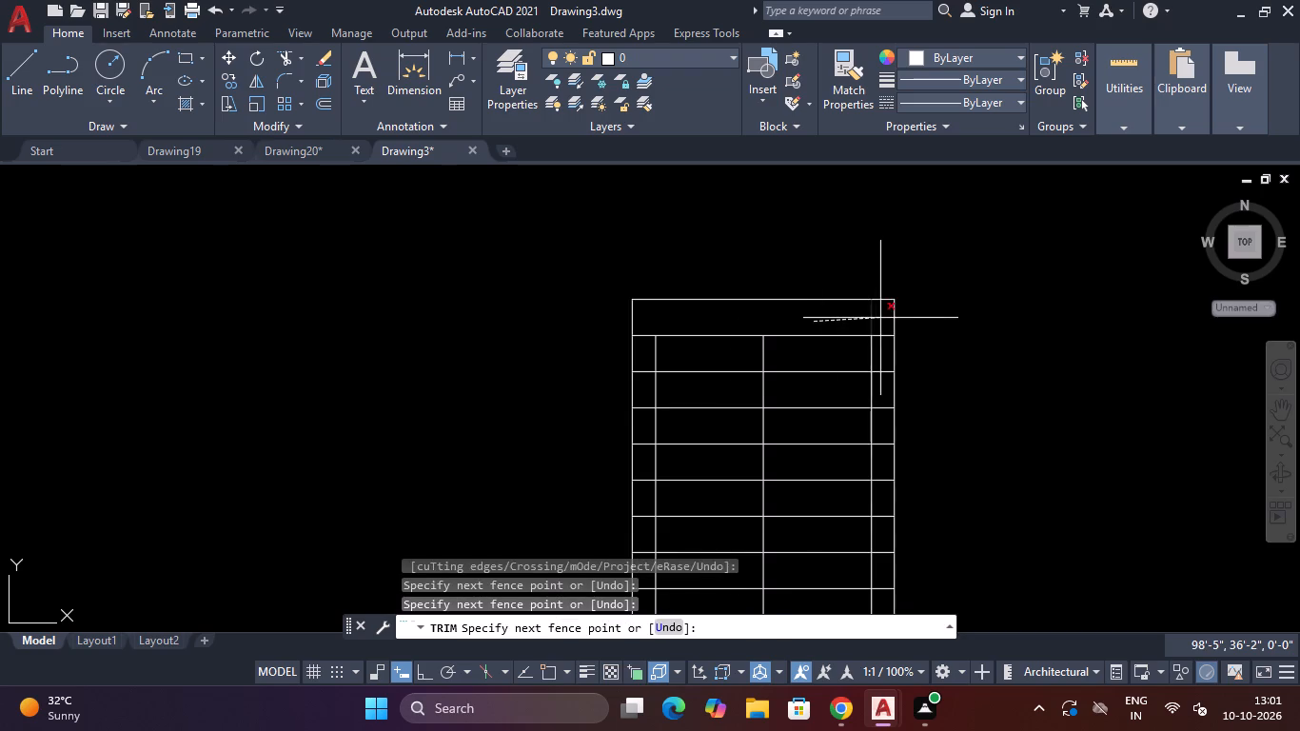
double_click(880, 318)
Trim the ends of the horizontal lines out of the narrow strip along the unit's right edge.
left_click(882, 320)
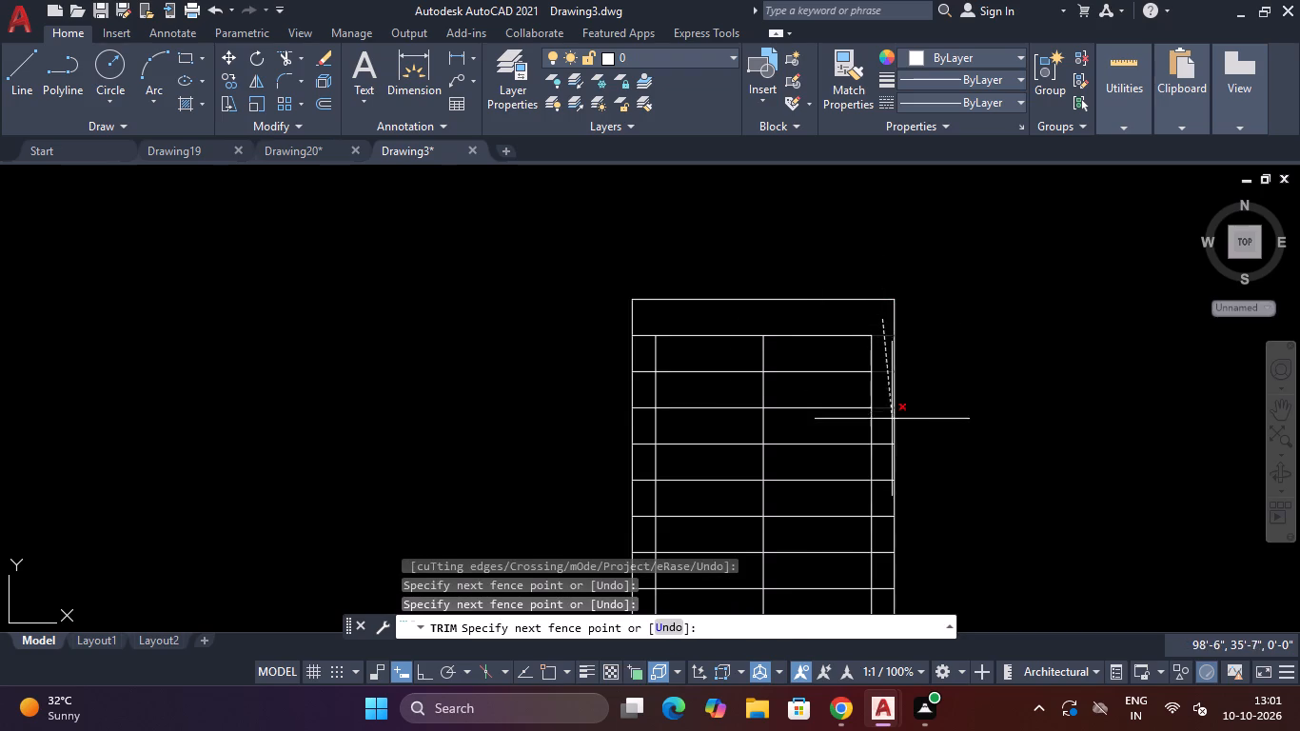
scroll(884, 550, "down", 6)
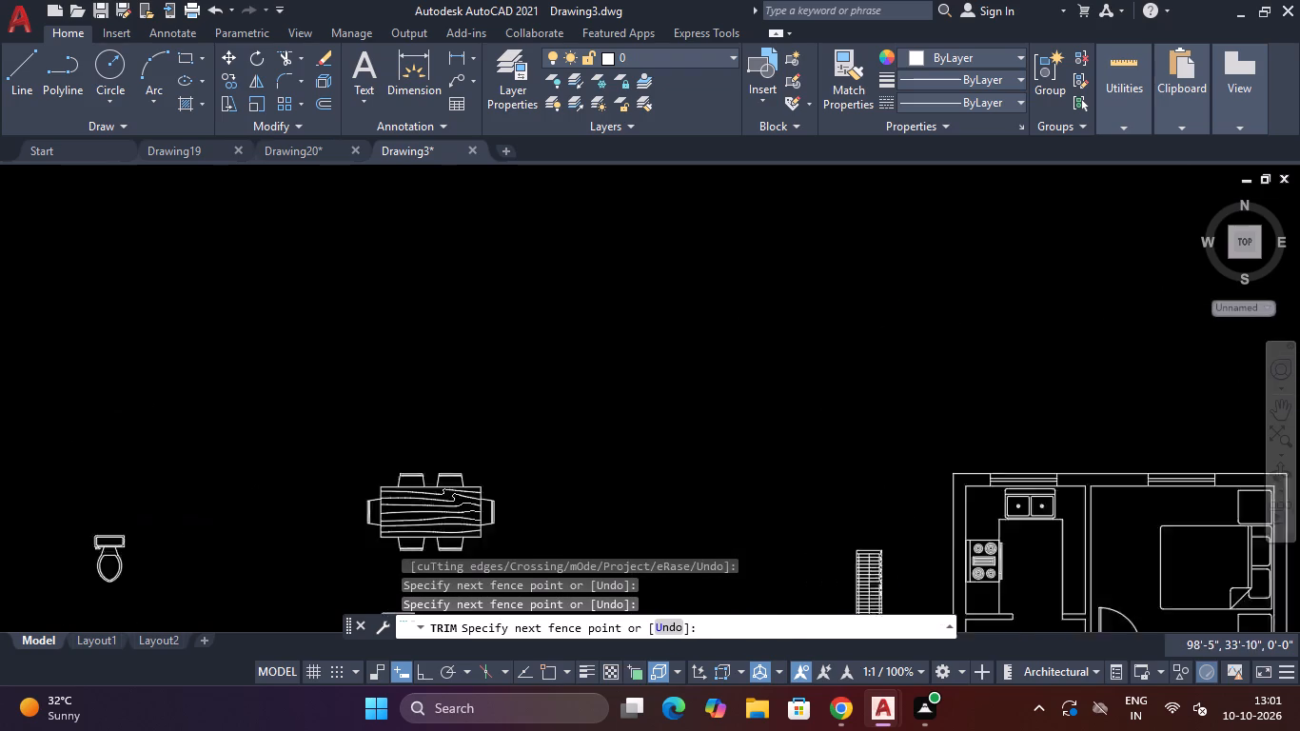
scroll(880, 604, "down", 2)
scroll(879, 620, "up", 3)
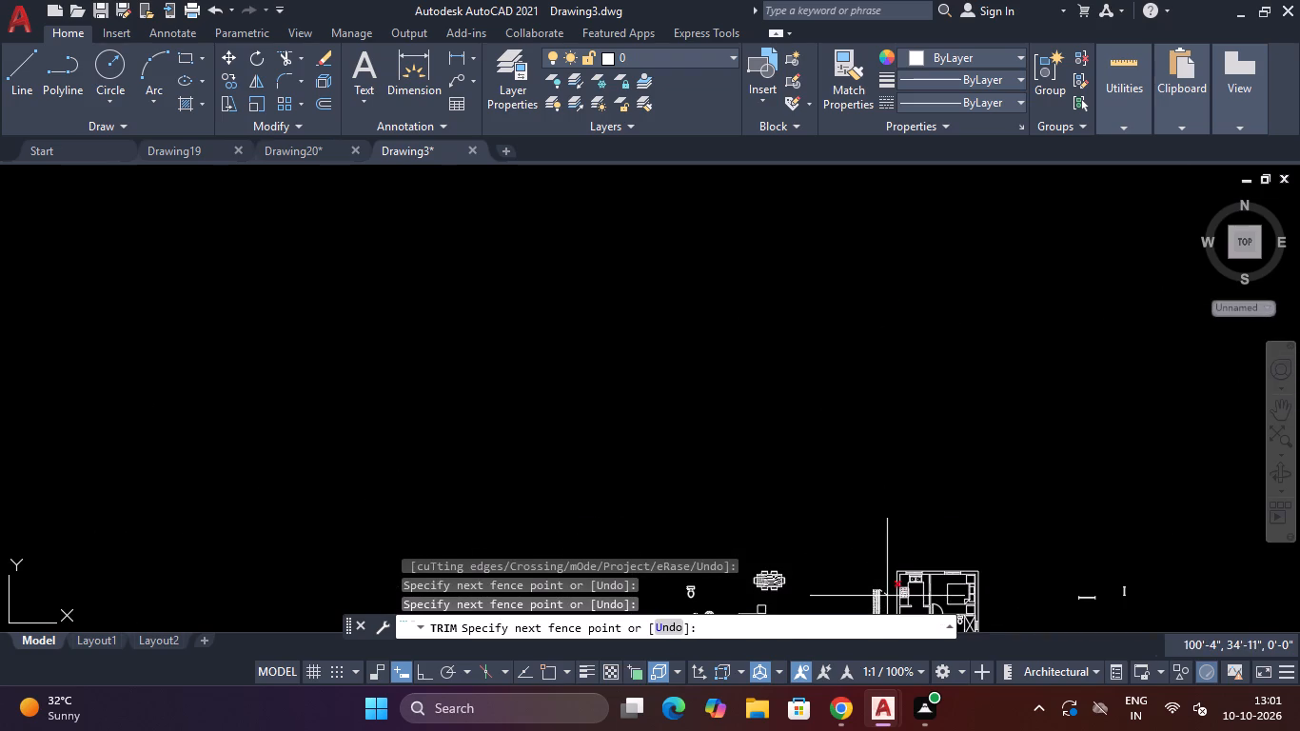
scroll(881, 607, "up", 4)
scroll(879, 594, "down", 8)
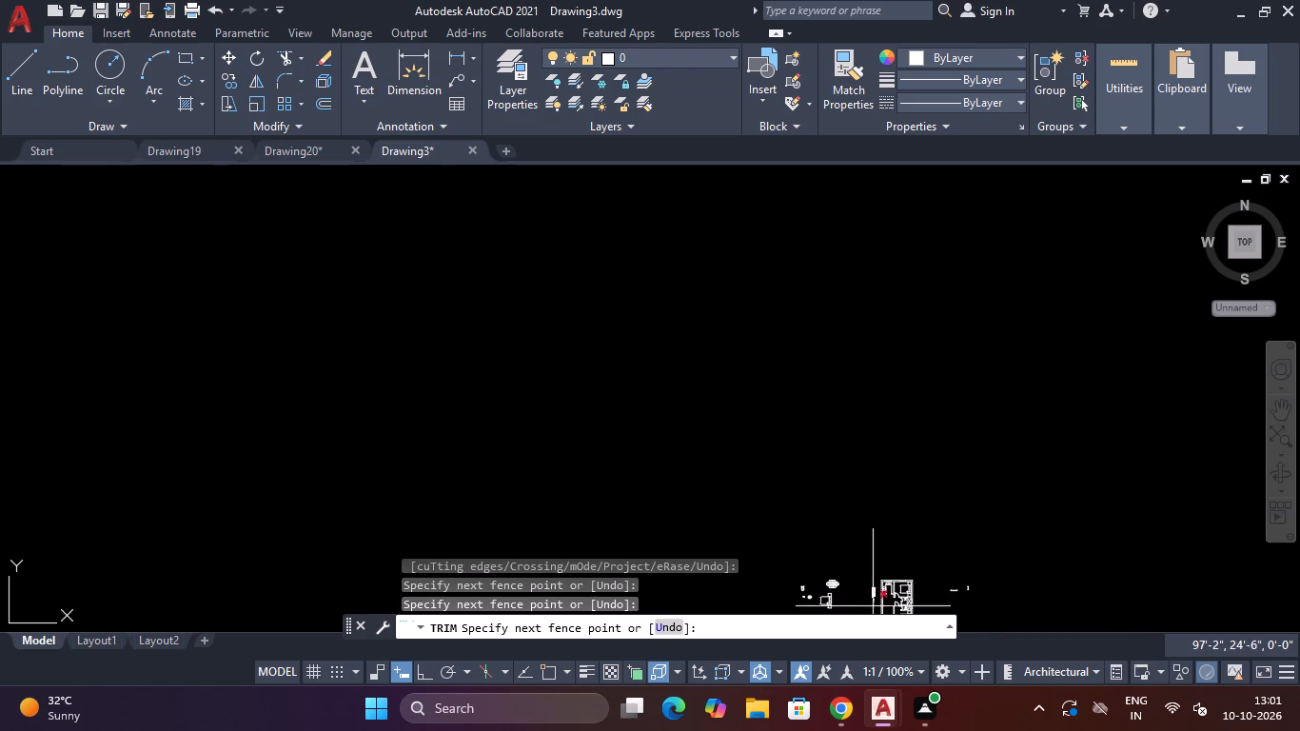
scroll(872, 606, "up", 8)
scroll(822, 448, "down", 3)
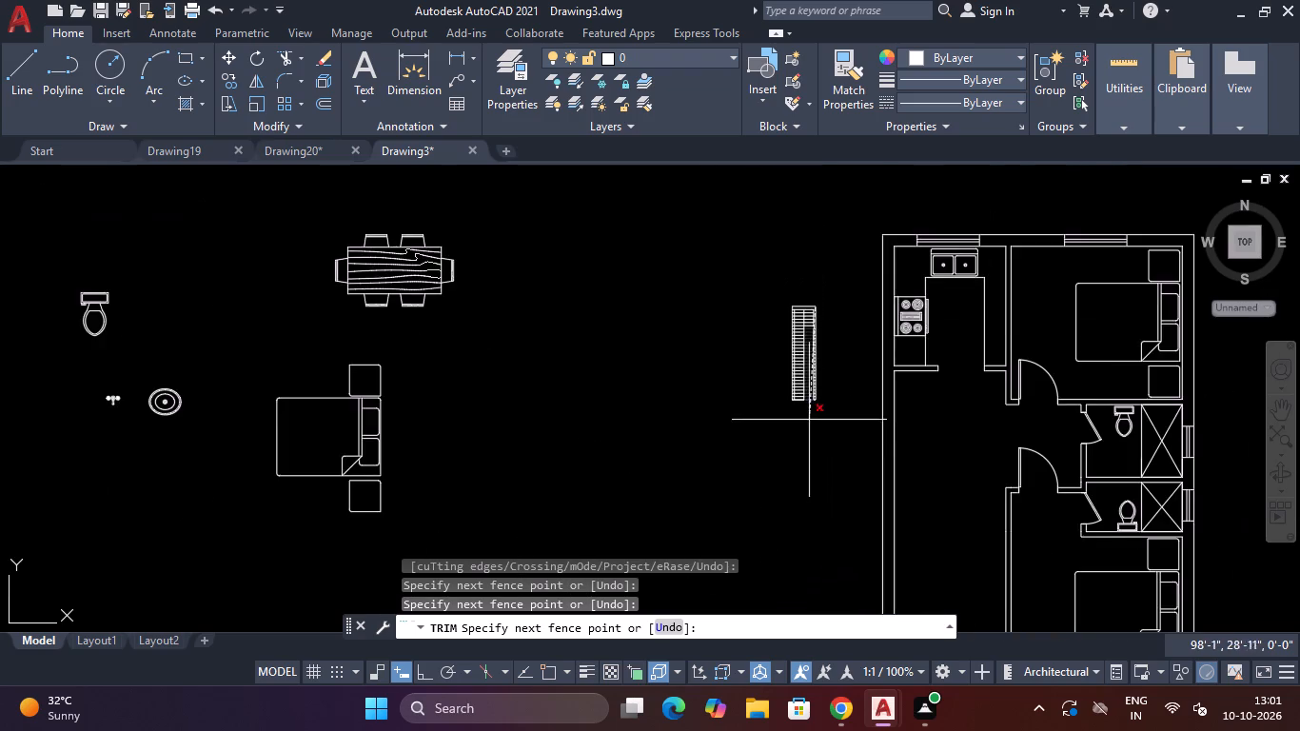
scroll(812, 411, "up", 5)
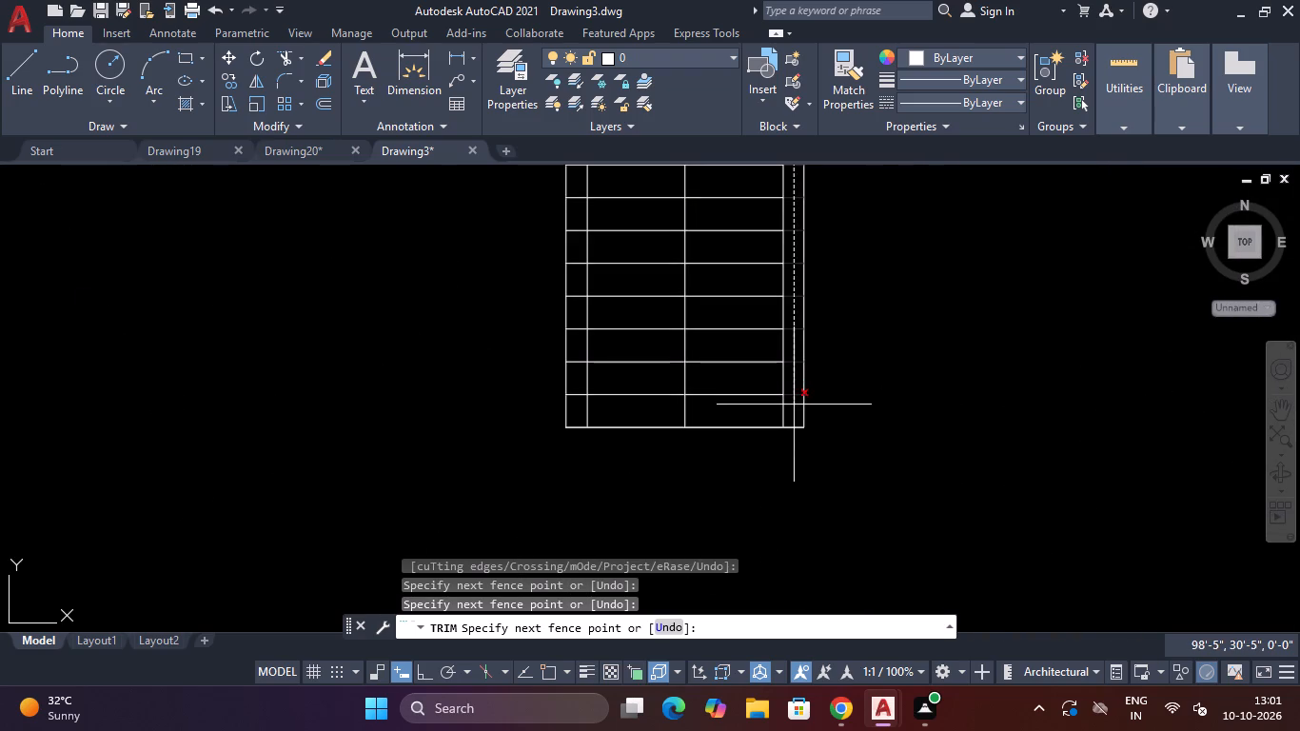
left_click(792, 405)
scroll(792, 406, "down", 4)
scroll(792, 406, "up", 4)
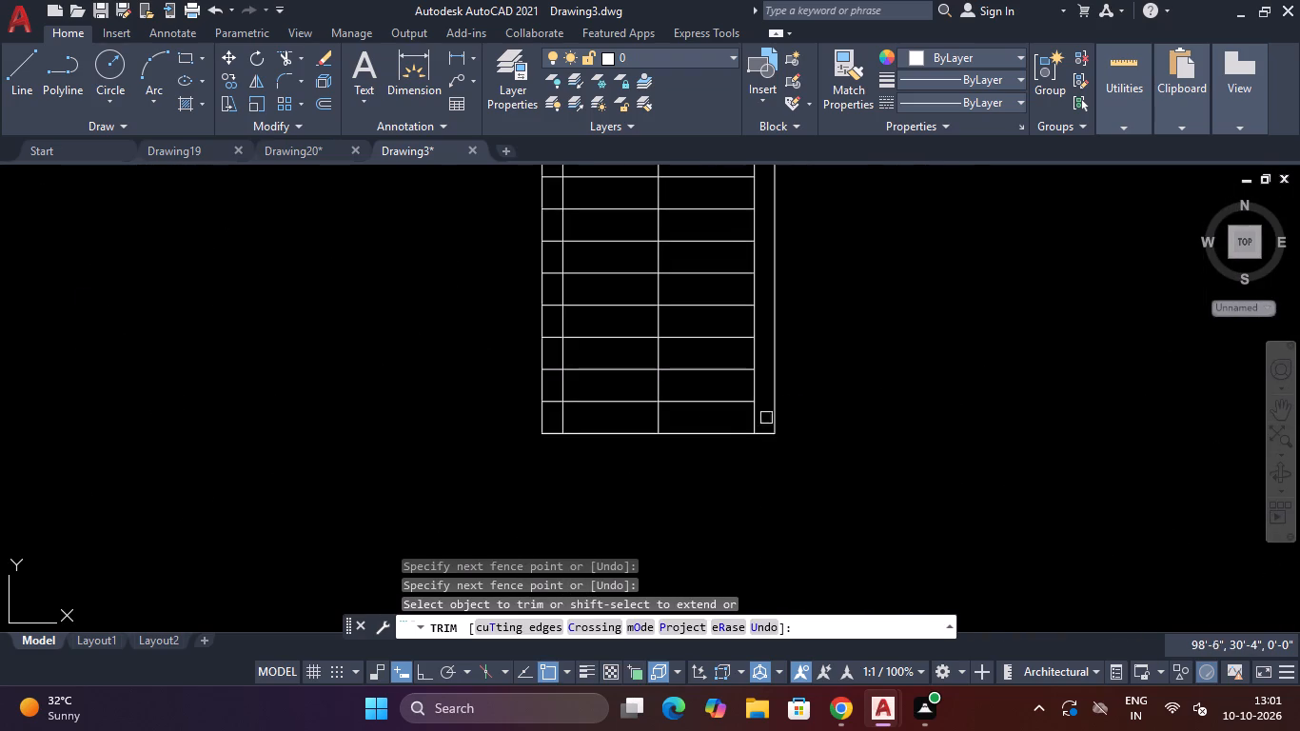
Trim the three inner vertical lines out of the unit's bottom row.
left_click(762, 420)
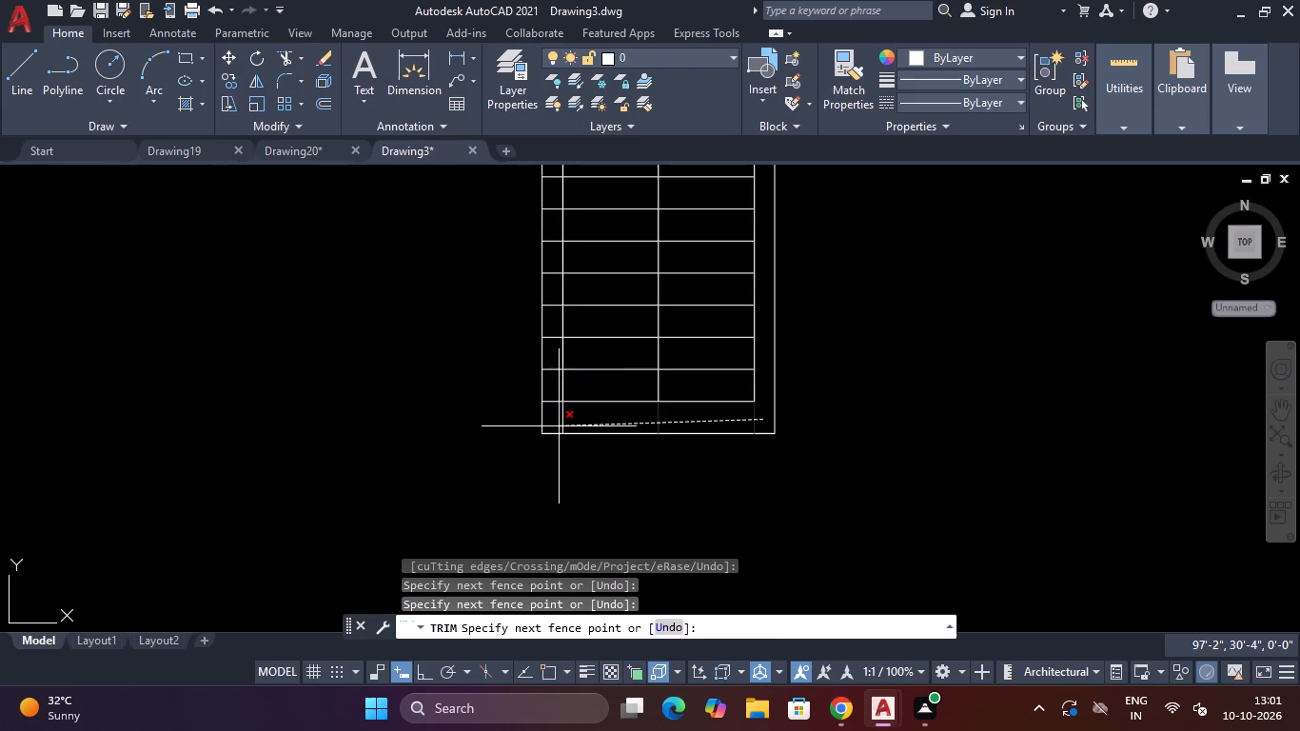
left_click(556, 425)
Trim the ends of the horizontal lines out of the narrow strip along the unit's left edge and end the trim.
left_click(548, 413)
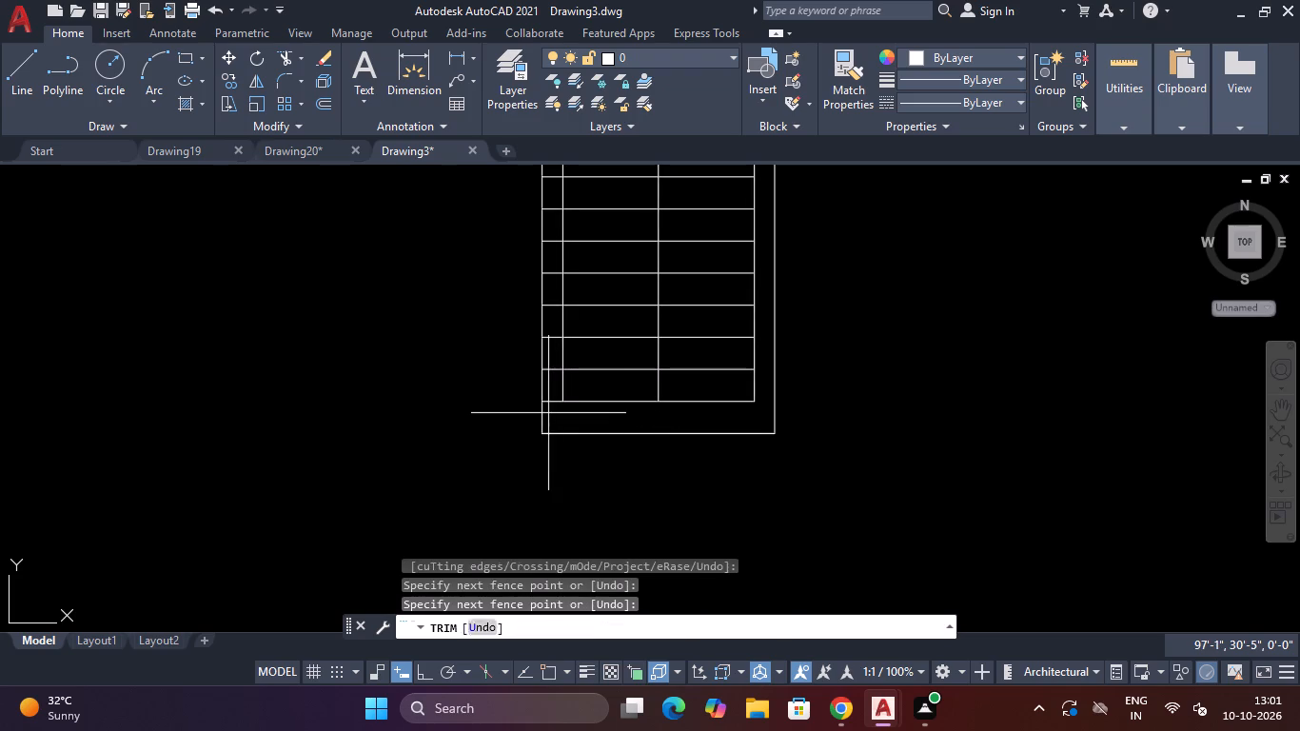
scroll(552, 400, "up", 4)
scroll(548, 369, "down", 8)
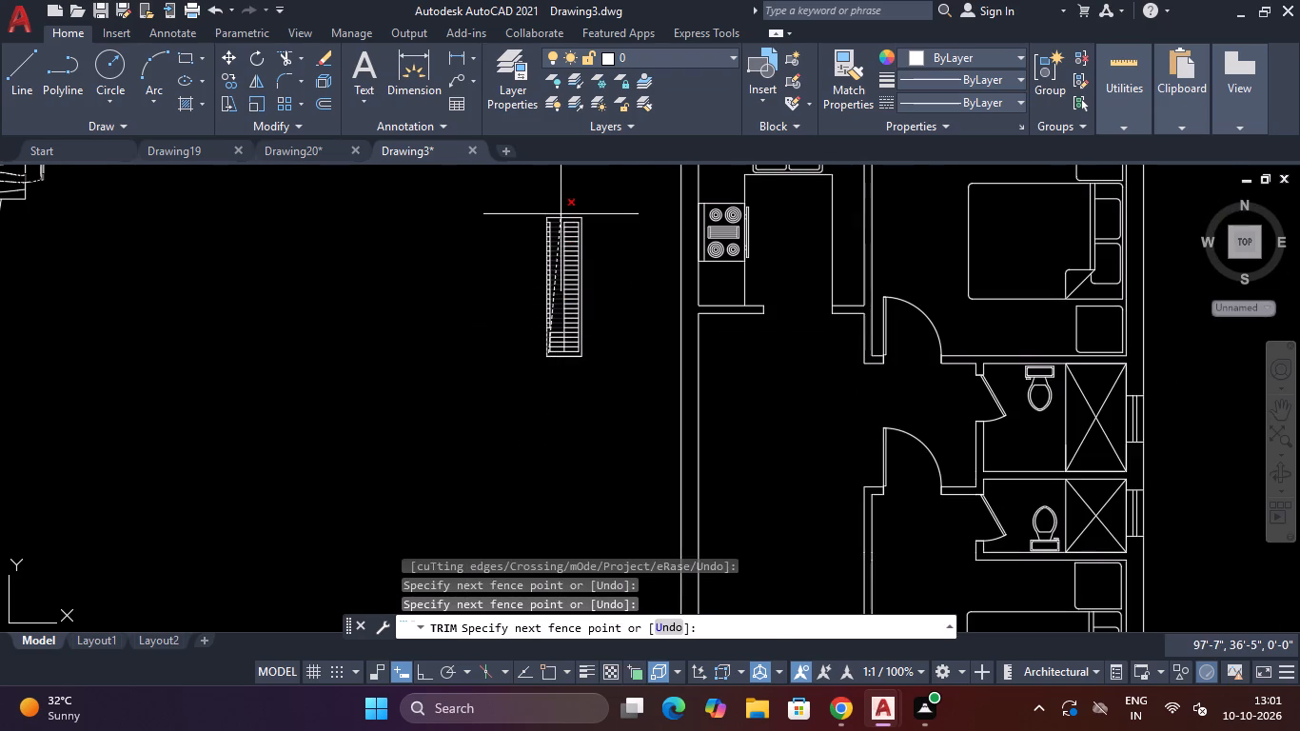
scroll(555, 212, "up", 5)
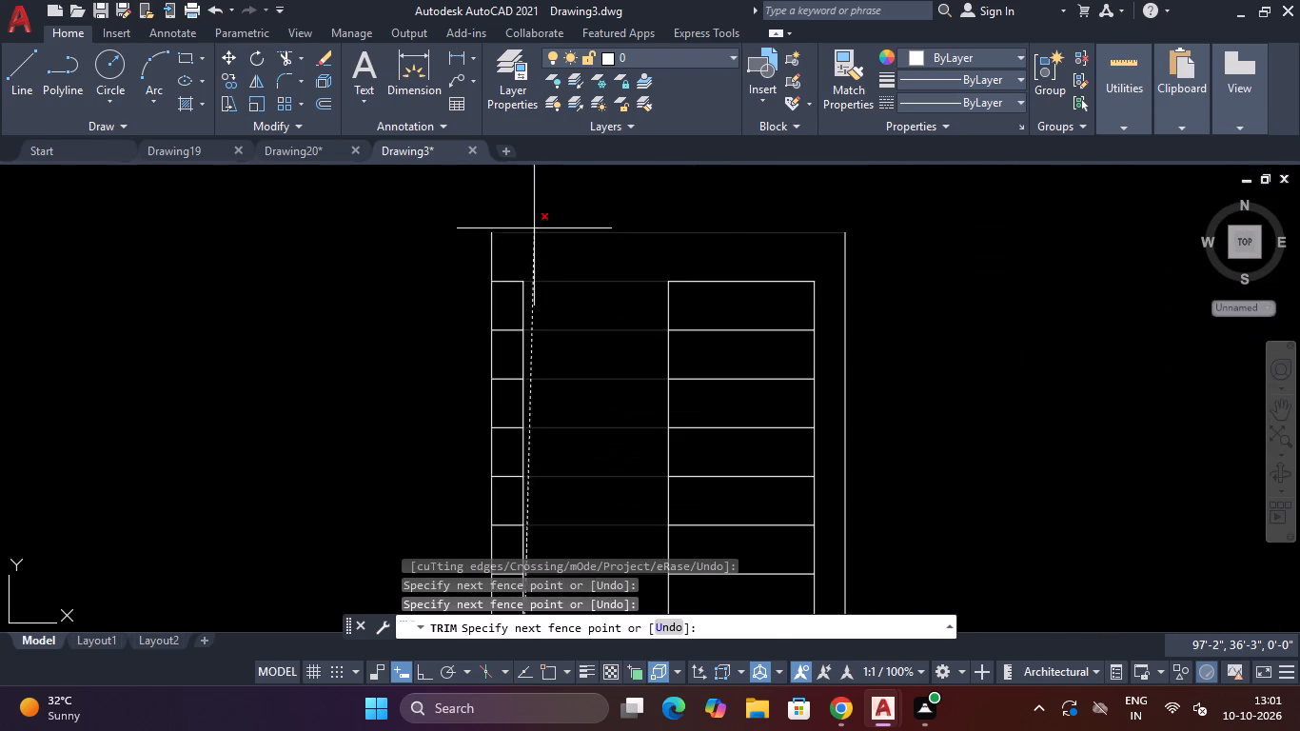
left_click(511, 247)
scroll(516, 256, "down", 4)
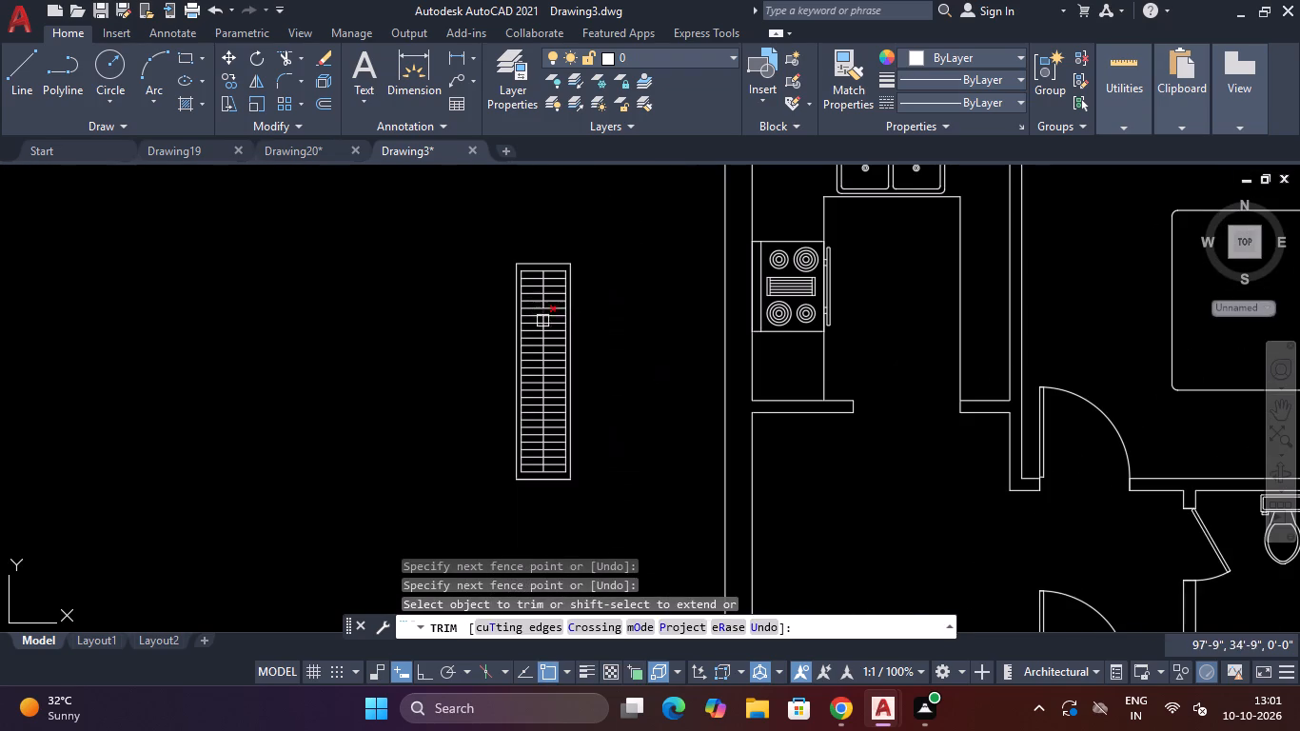
key("Escape")
key("Escape")
scroll(612, 241, "down", 3)
scroll(604, 241, "up", 2)
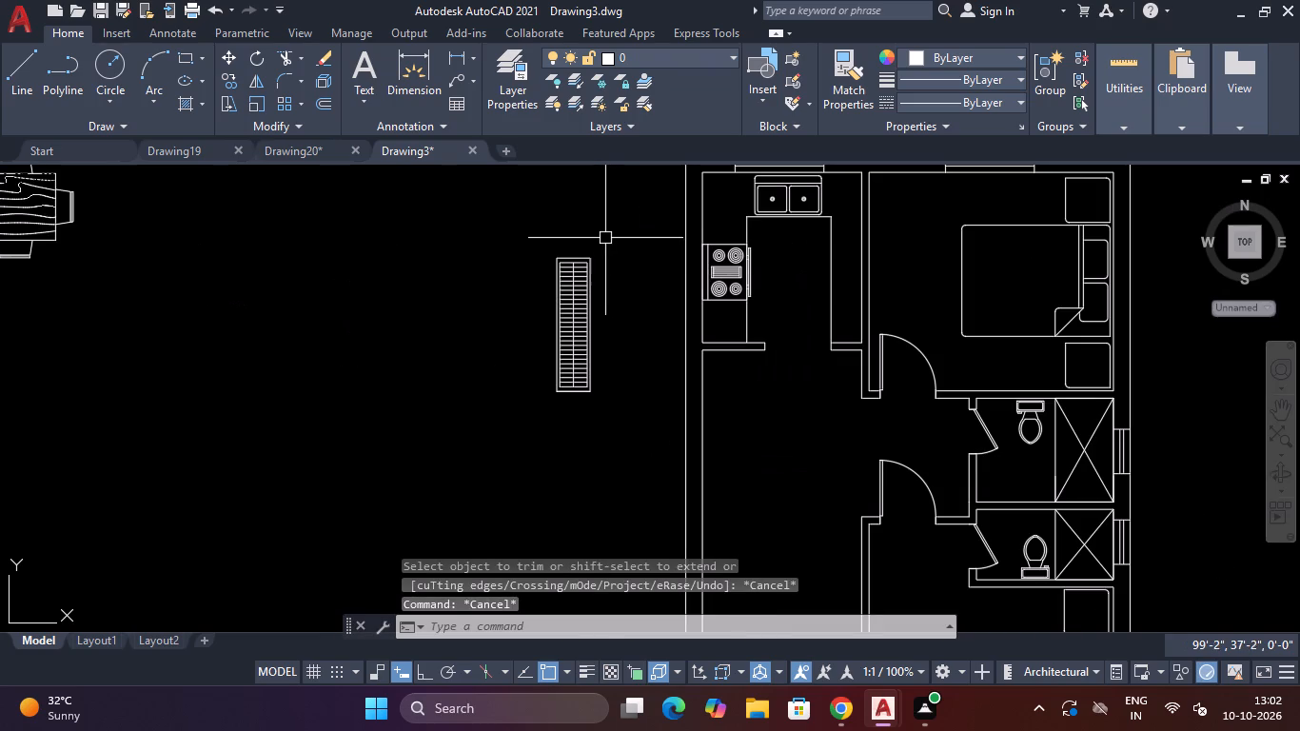
Join the lines of the whole 18" by 6' unit.
left_click(605, 238)
left_click(540, 411)
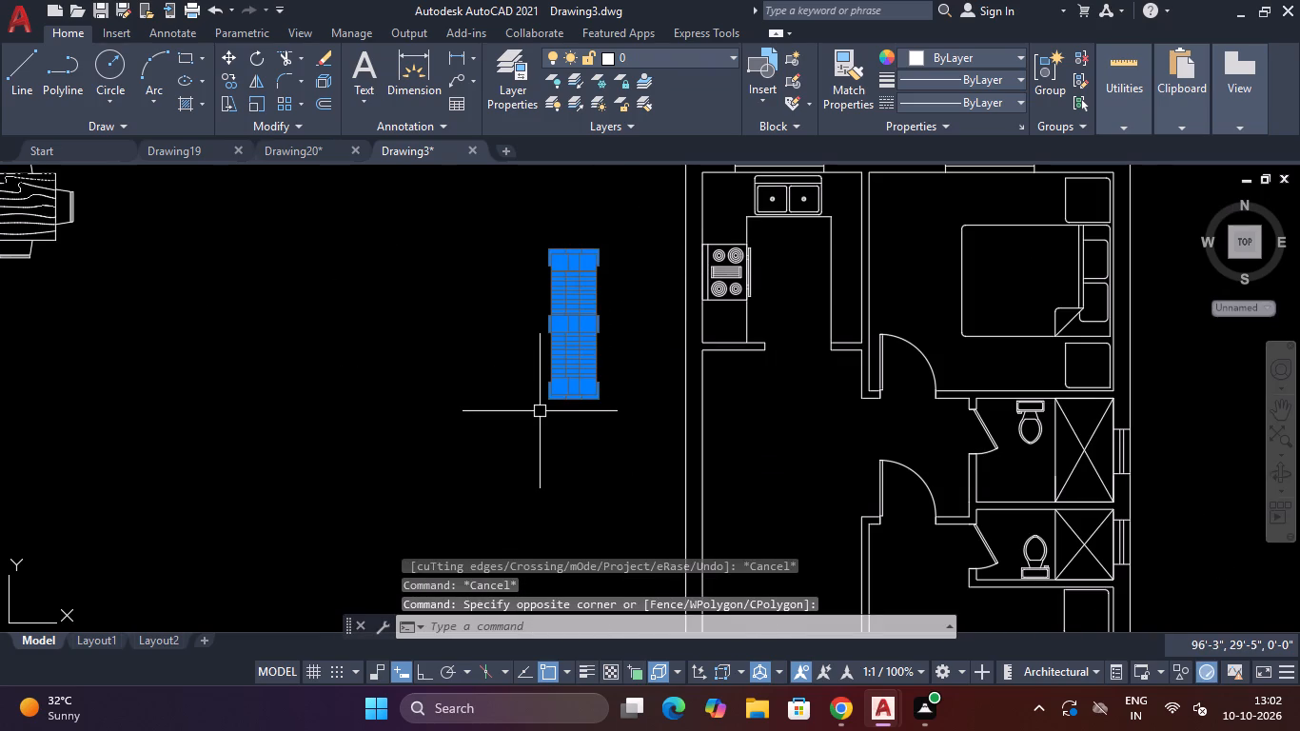
type("J")
key("space")
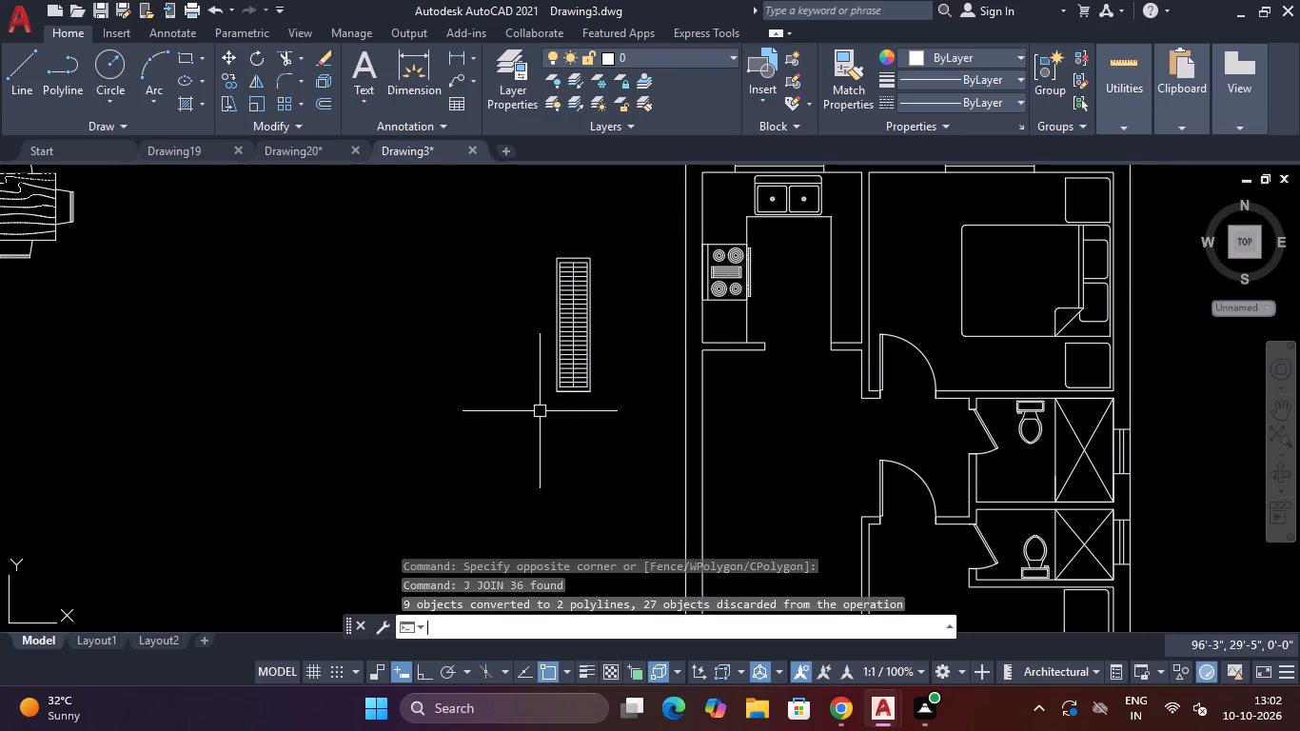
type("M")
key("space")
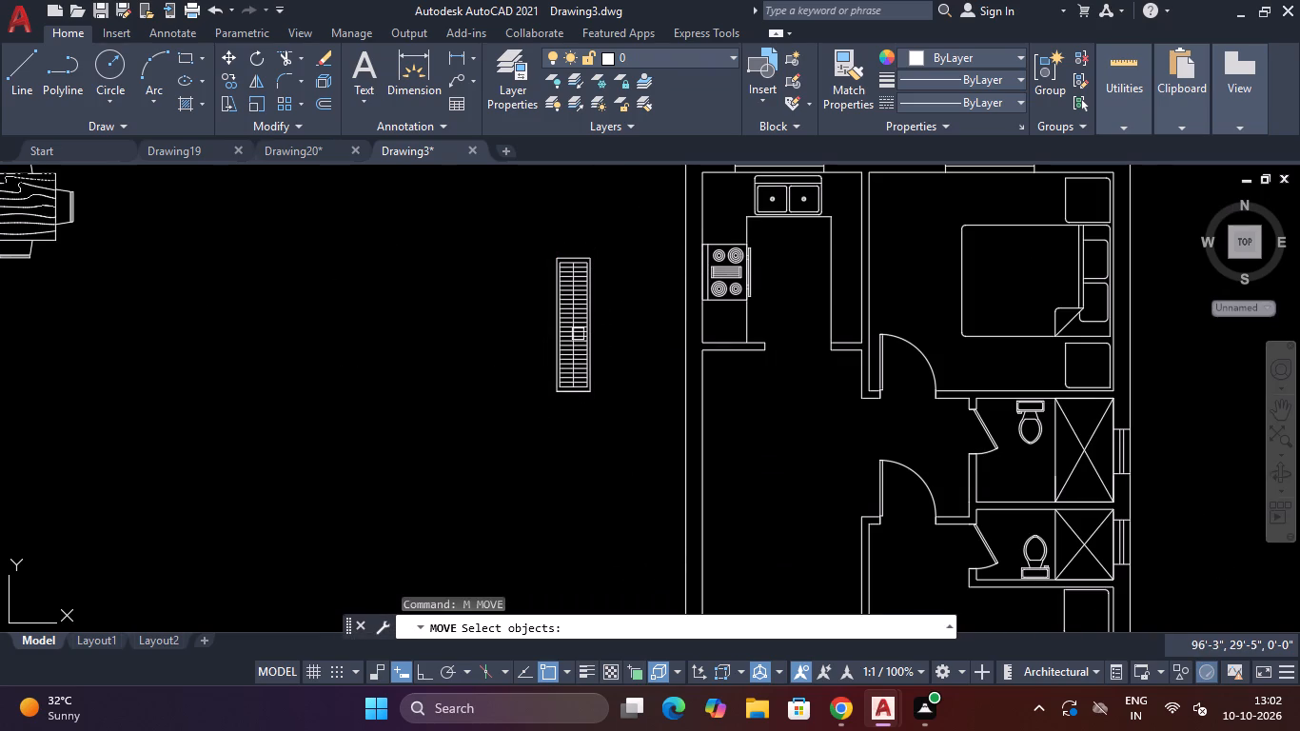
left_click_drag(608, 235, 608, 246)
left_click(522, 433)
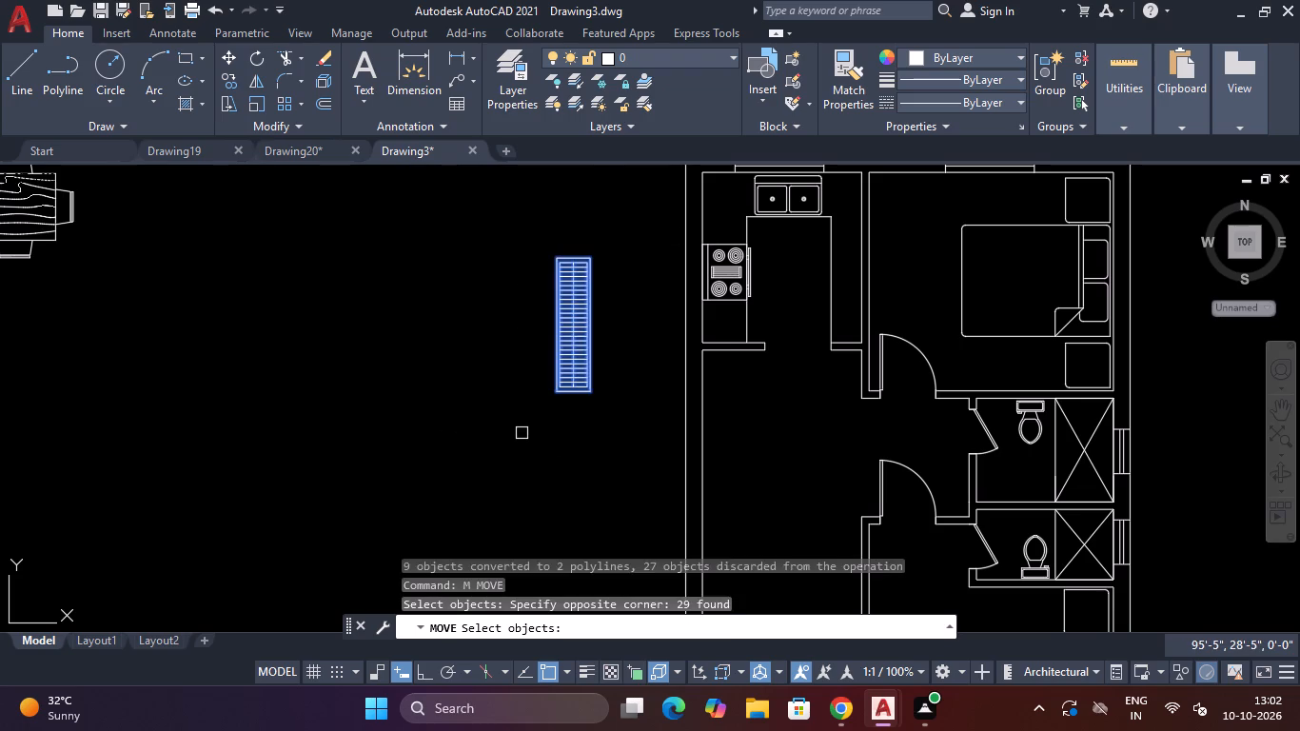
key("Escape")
Copy the unit by its top-left corner into the upper bedroom's inner top-left corner, against the kitchen partition wall.
left_click(645, 195)
left_click(534, 424)
type("CO")
key("Return")
scroll(555, 252, "up", 1)
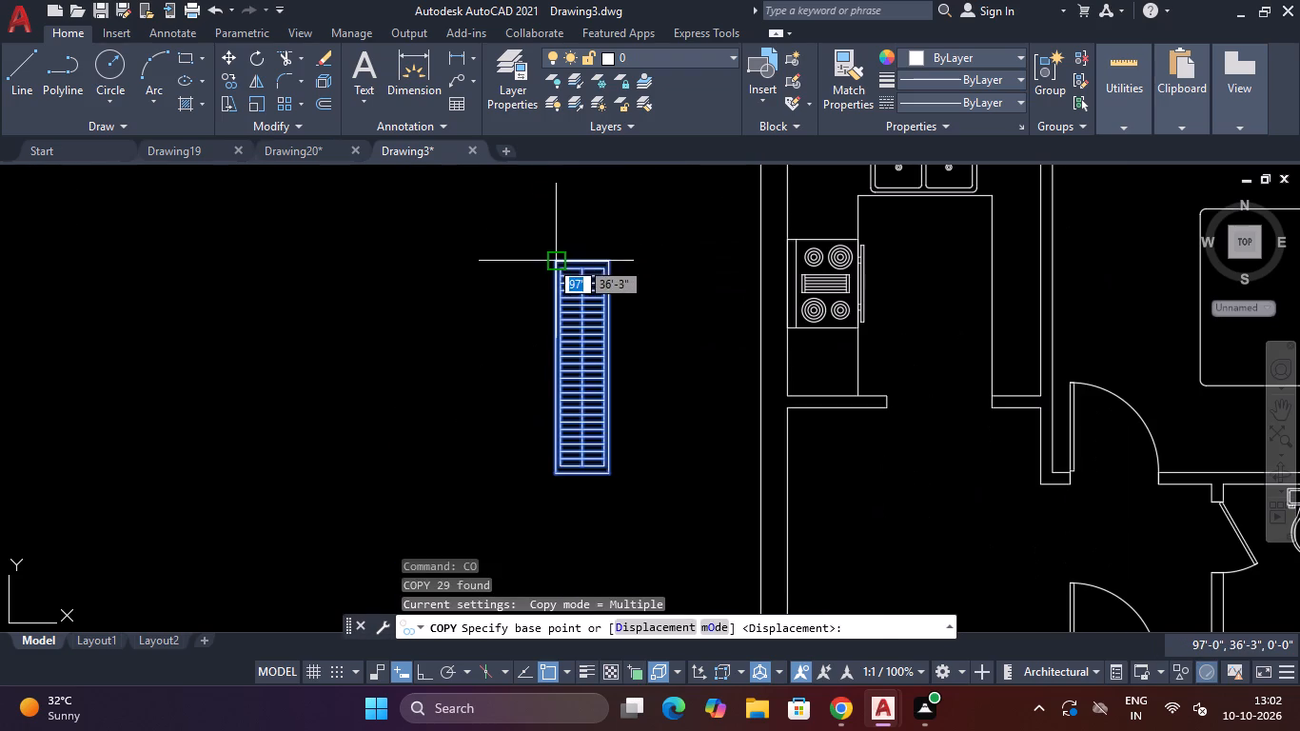
left_click(549, 260)
scroll(578, 264, "down", 4)
scroll(674, 254, "up", 3)
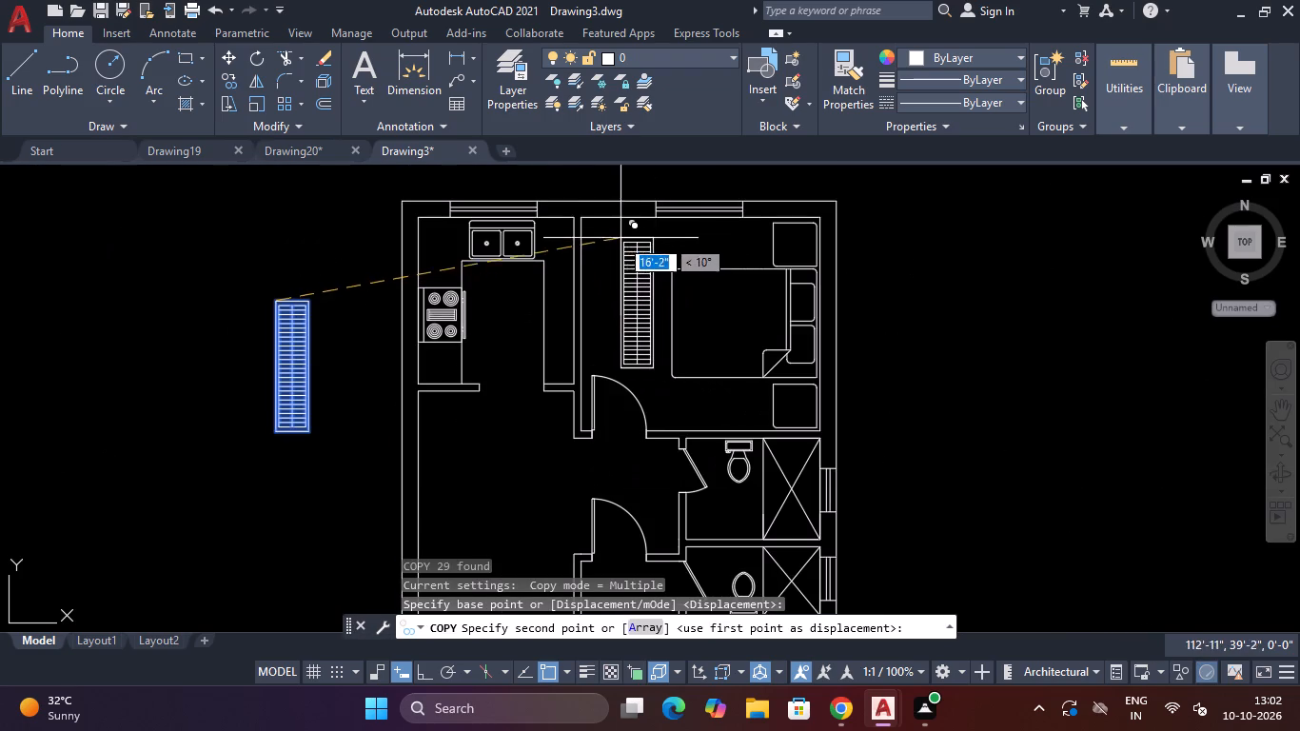
scroll(583, 220, "up", 2)
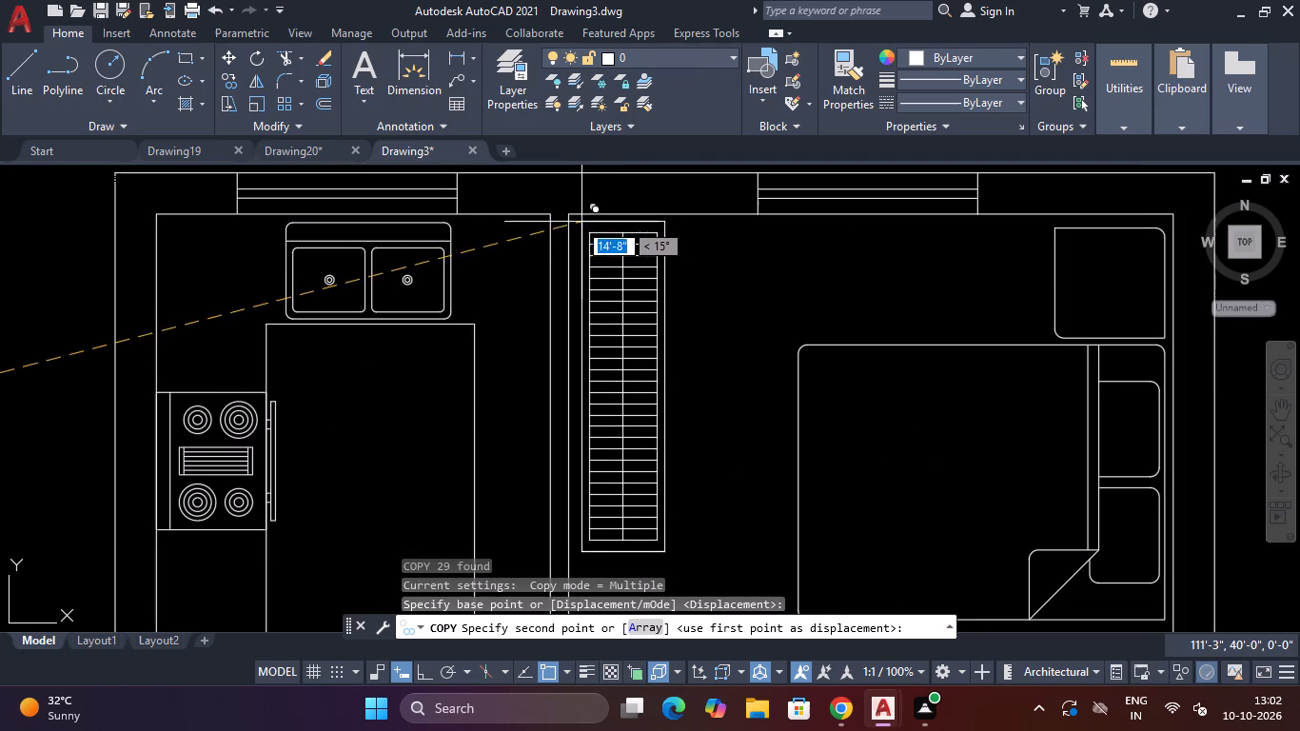
left_click(572, 211)
scroll(583, 216, "down", 7)
key("Escape")
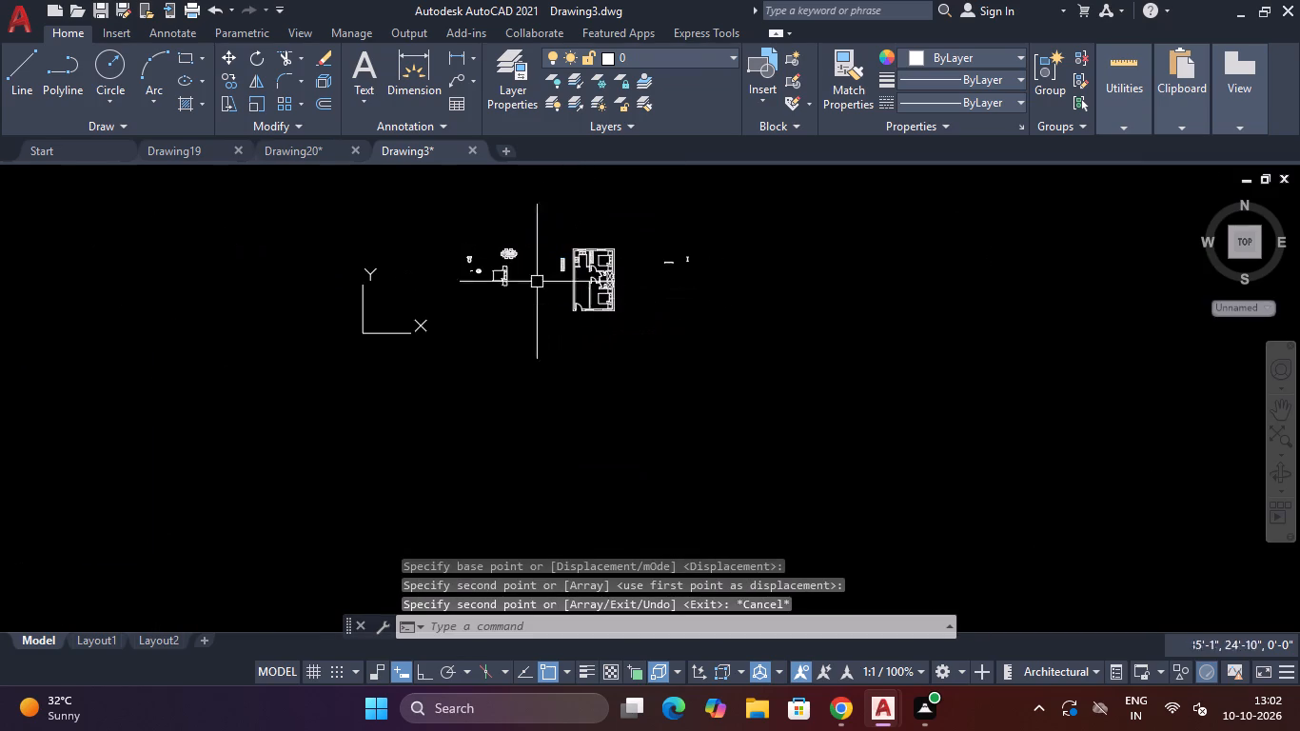
Copy the loose 18" by 6' slatted unit by its bottom-left corner into the lower bedroom's inner bottom-left corner, against the partition wall.
scroll(569, 231, "up", 4)
left_click(547, 299)
left_click(477, 514)
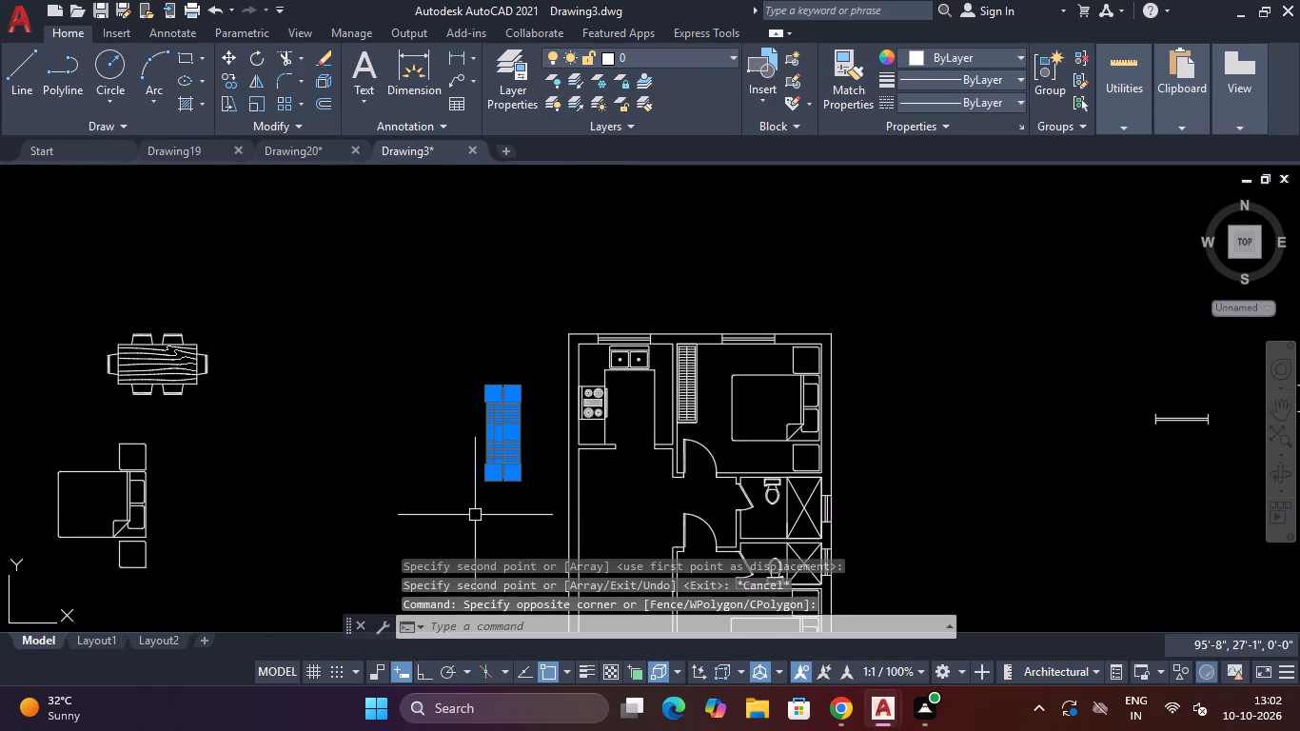
type("CO")
key("Return")
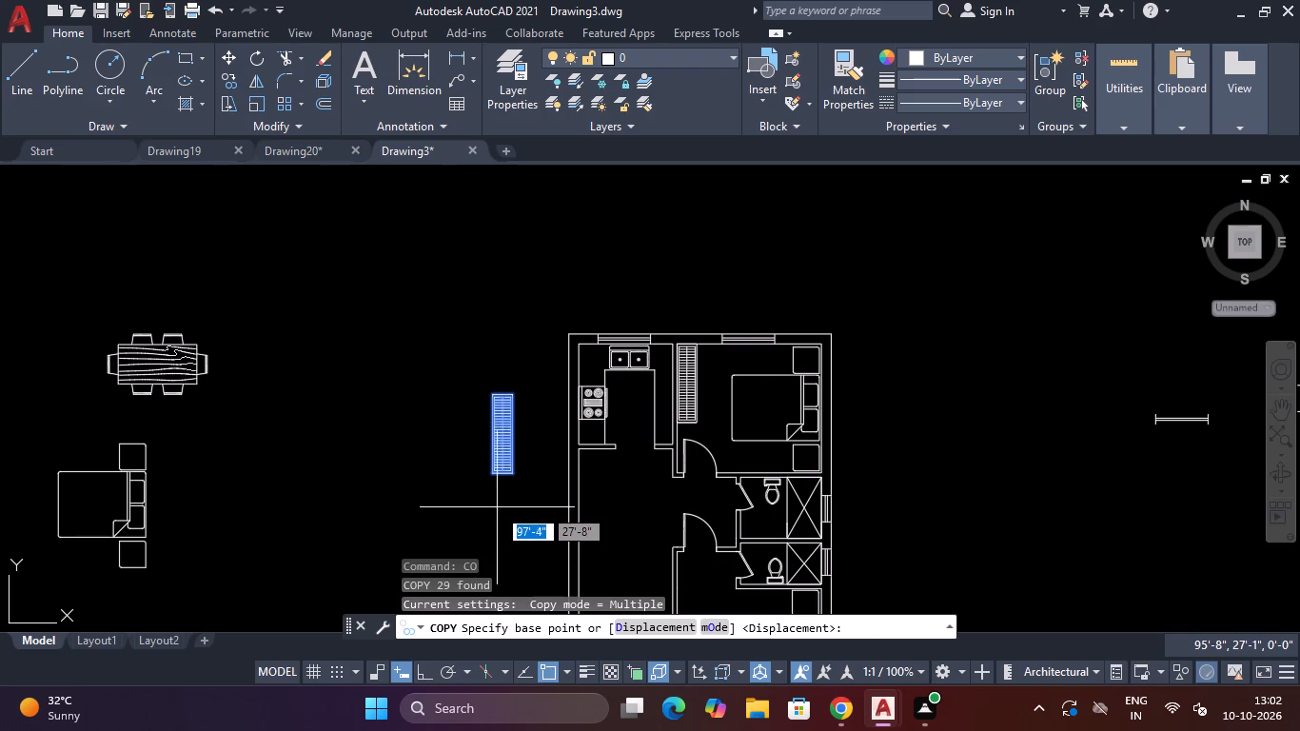
scroll(502, 482, "down", 1)
scroll(502, 493, "up", 3)
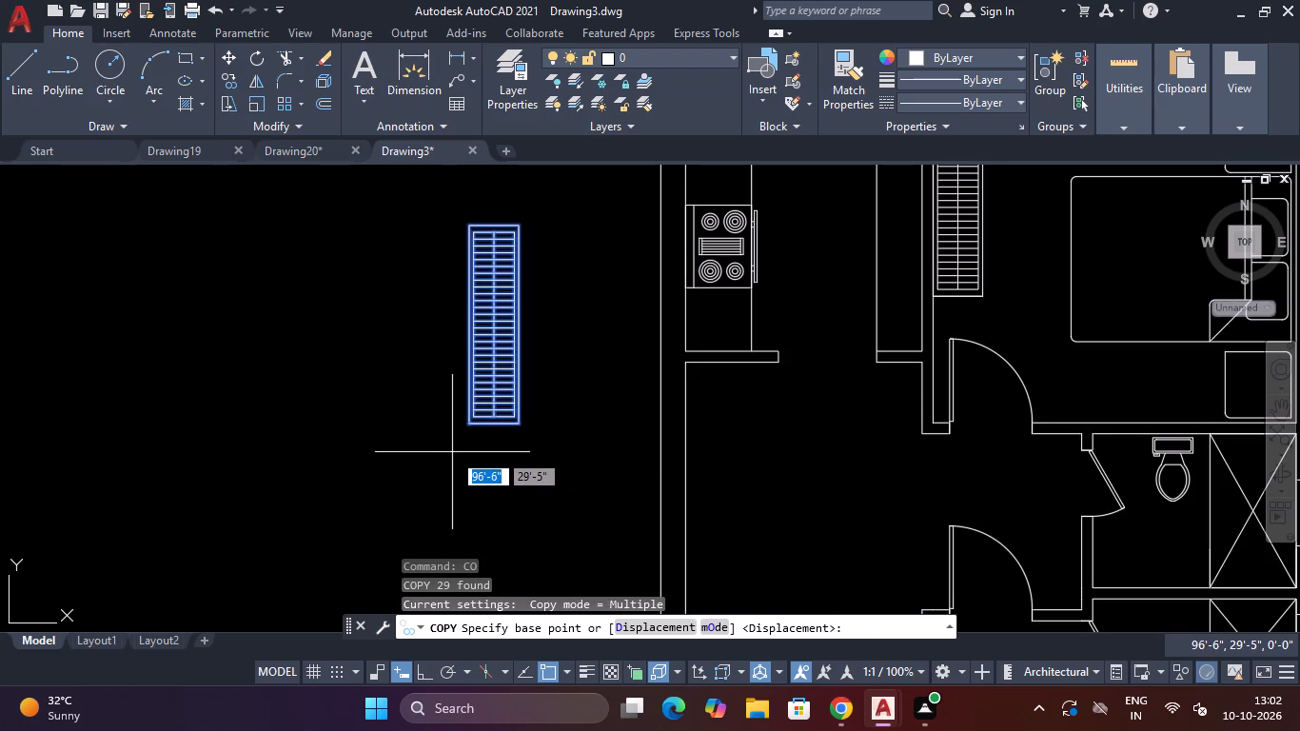
left_click(467, 425)
scroll(496, 419, "down", 5)
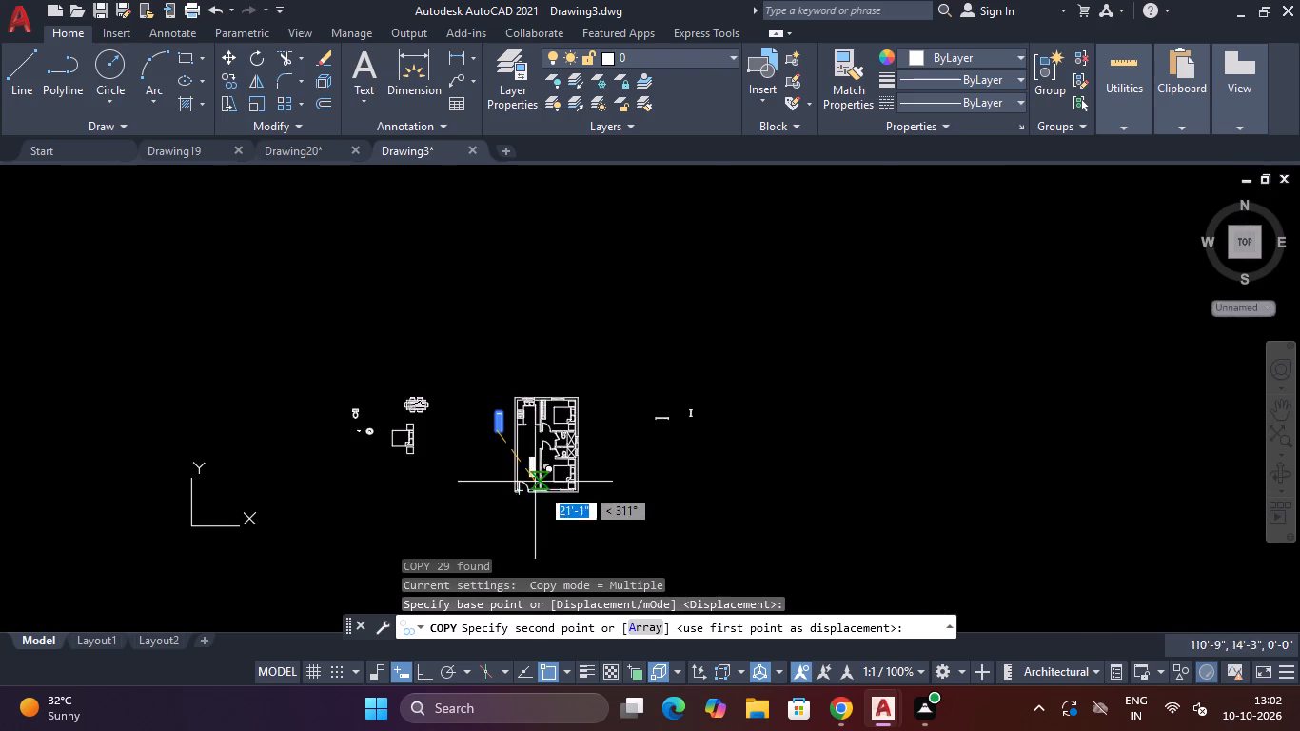
scroll(563, 513, "up", 4)
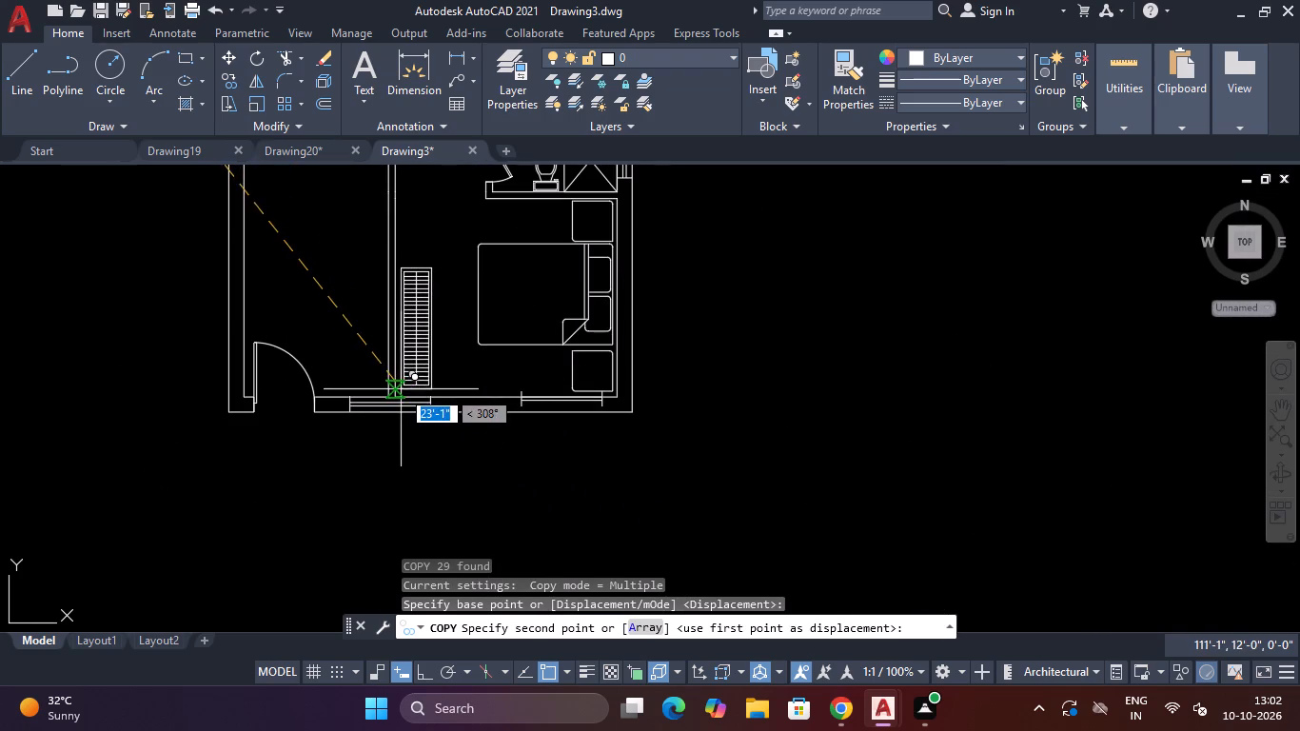
left_click(395, 395)
scroll(395, 395, "down", 4)
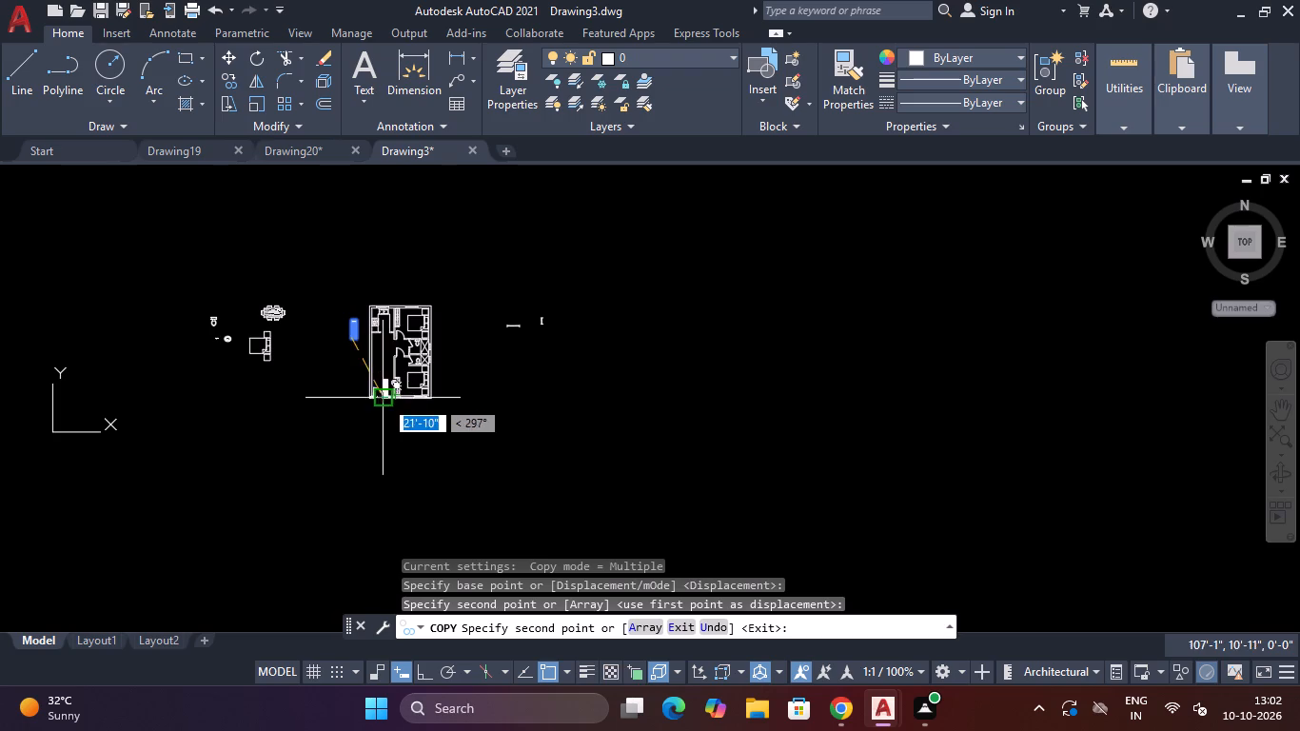
key("Escape")
Draw a rectangle about 1' by 1'-8" in the lower bedroom, beside the partition wall just above the slatted unit.
scroll(369, 380, "up", 1)
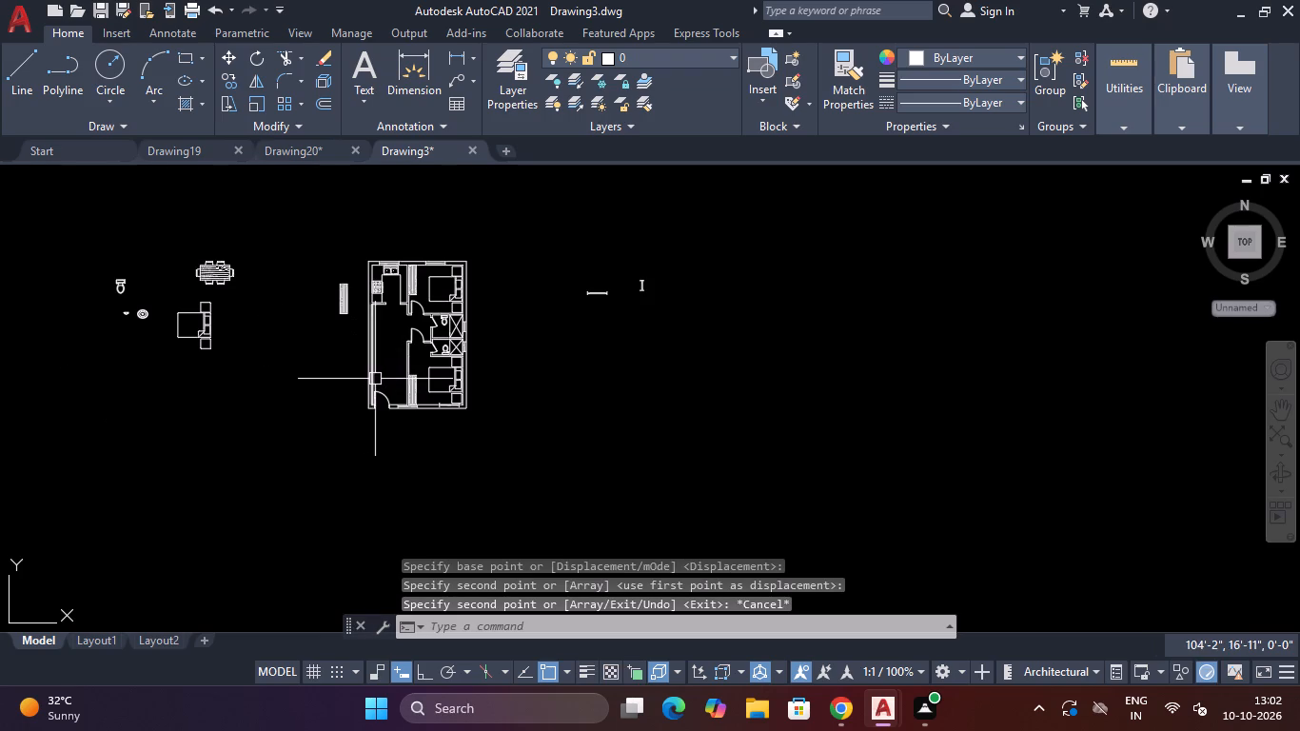
scroll(404, 377, "up", 3)
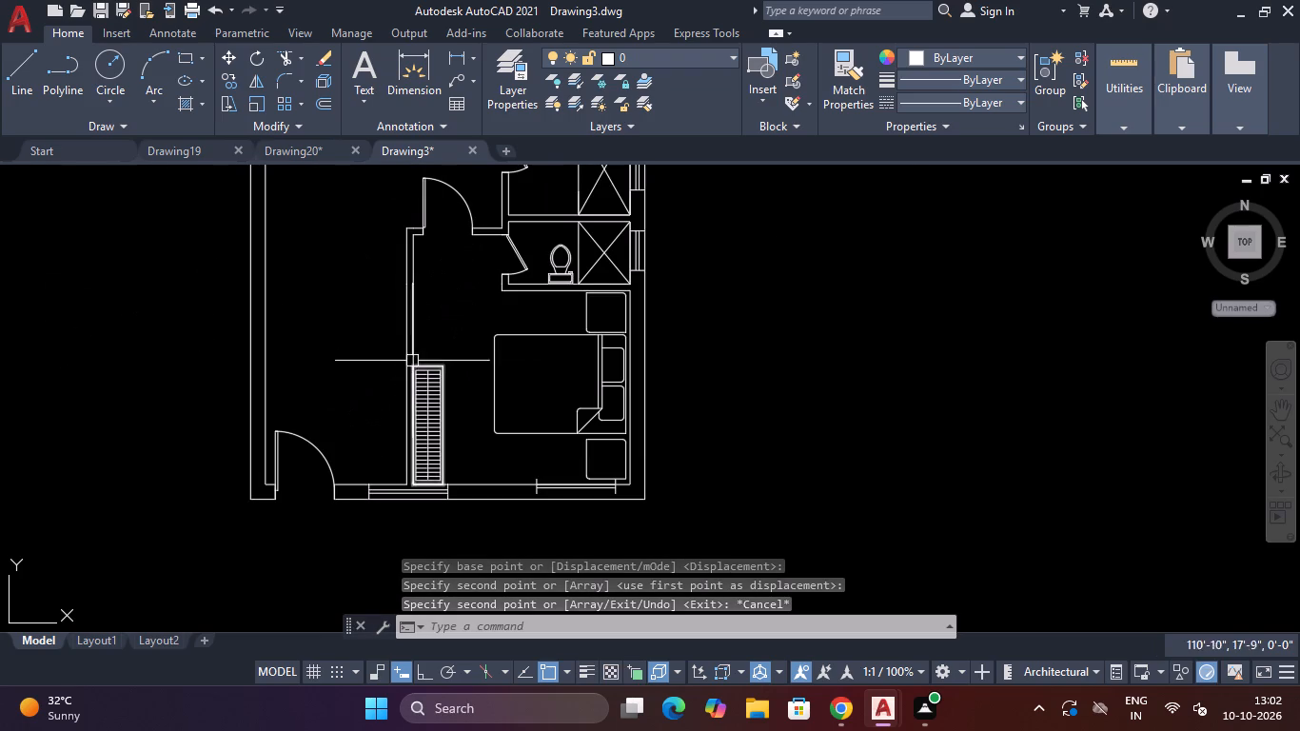
key("Escape")
type("REC")
key("space")
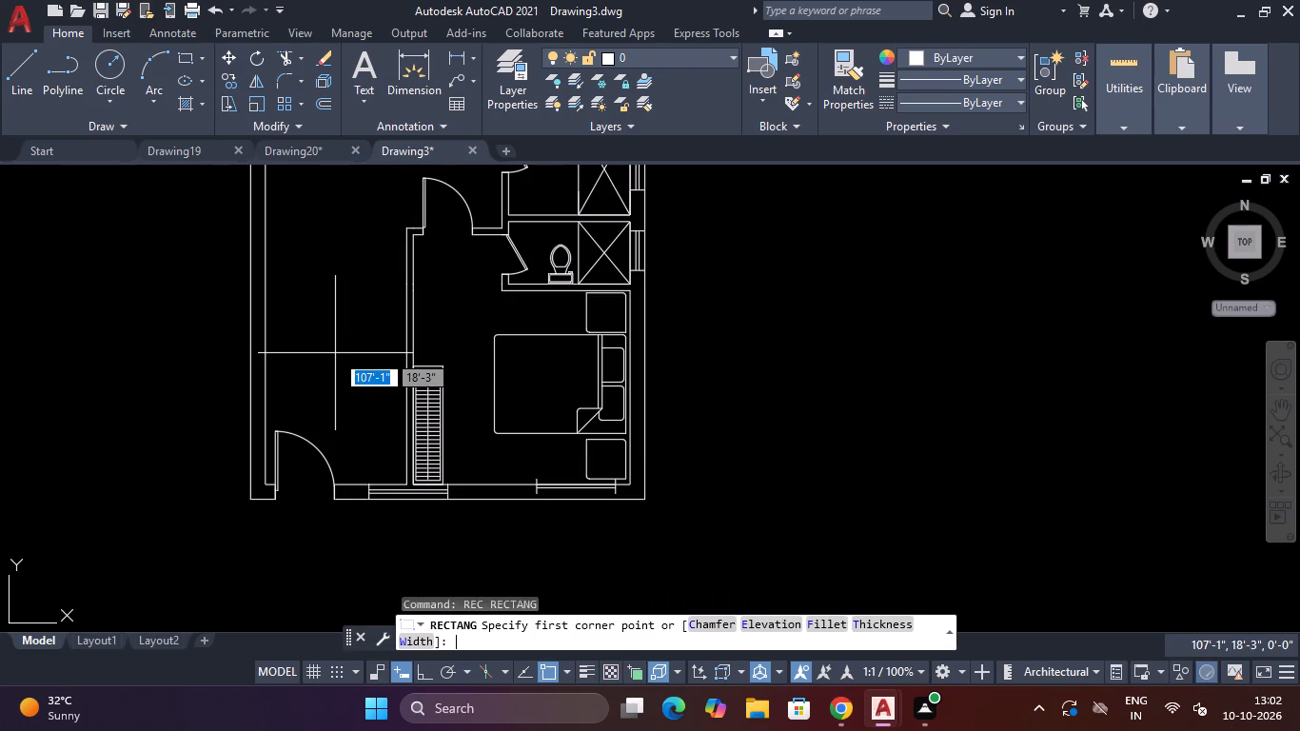
scroll(431, 338, "up", 1)
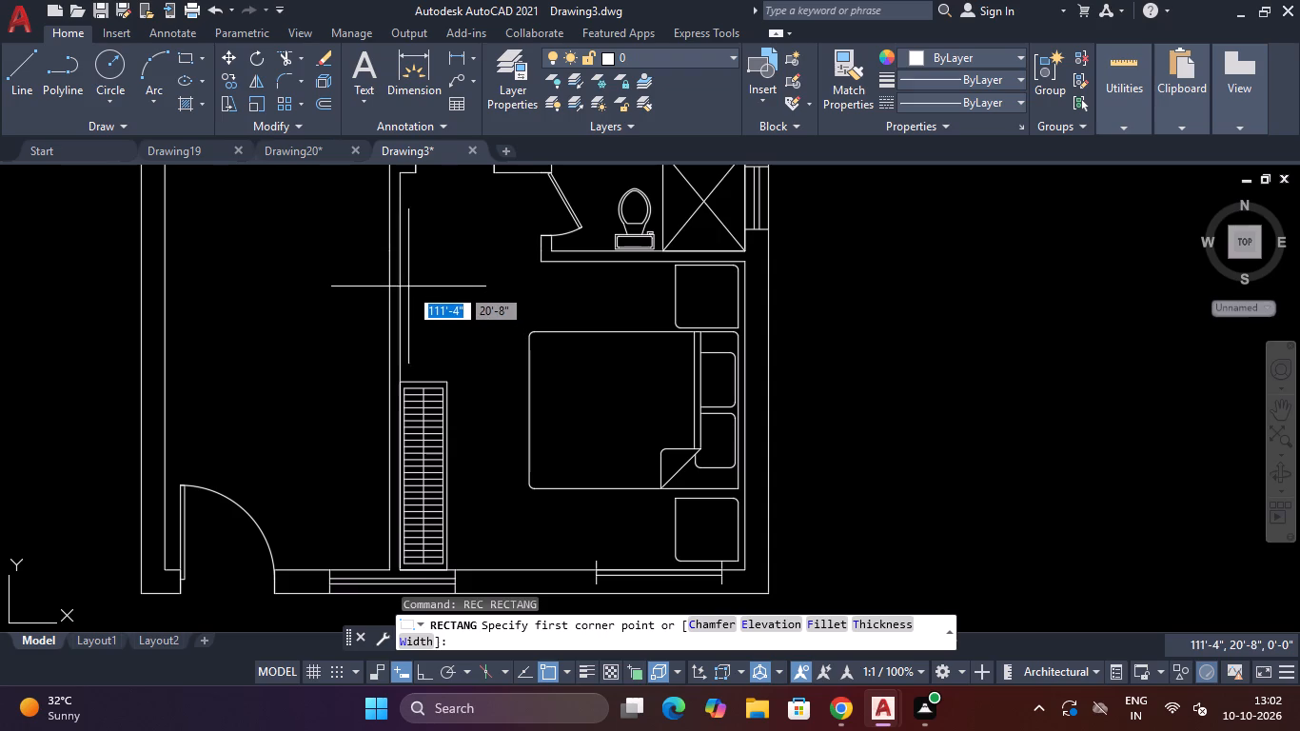
left_click(408, 298)
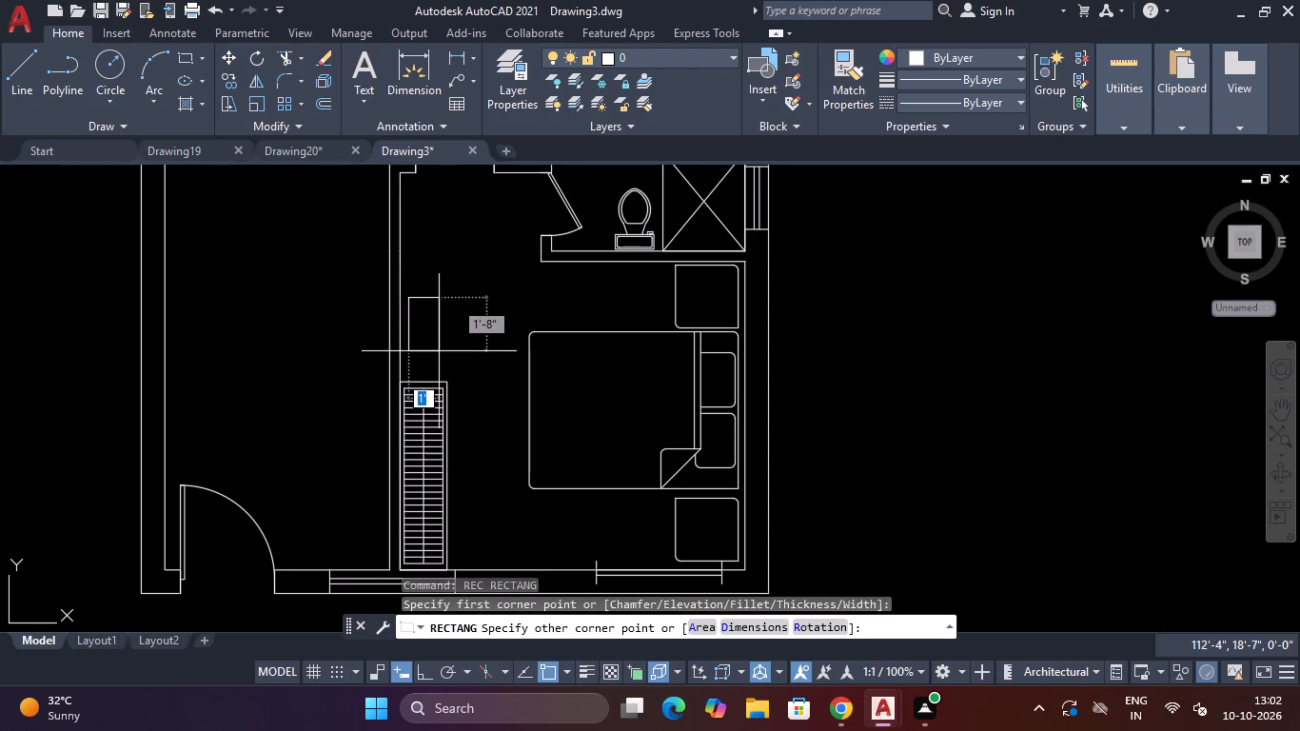
left_click(439, 351)
key("Escape")
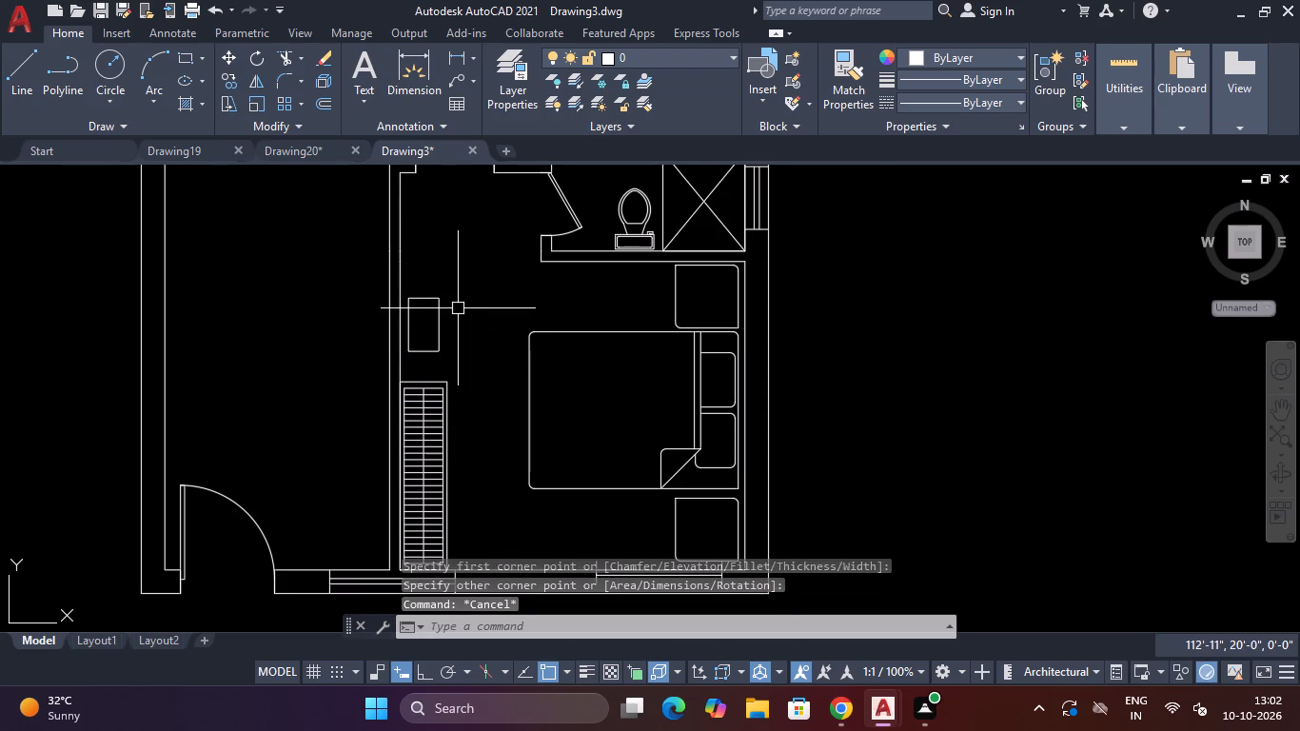
key("space")
key("Escape")
Fillet the small rectangle's two upper corners with a 2" radius.
type("F")
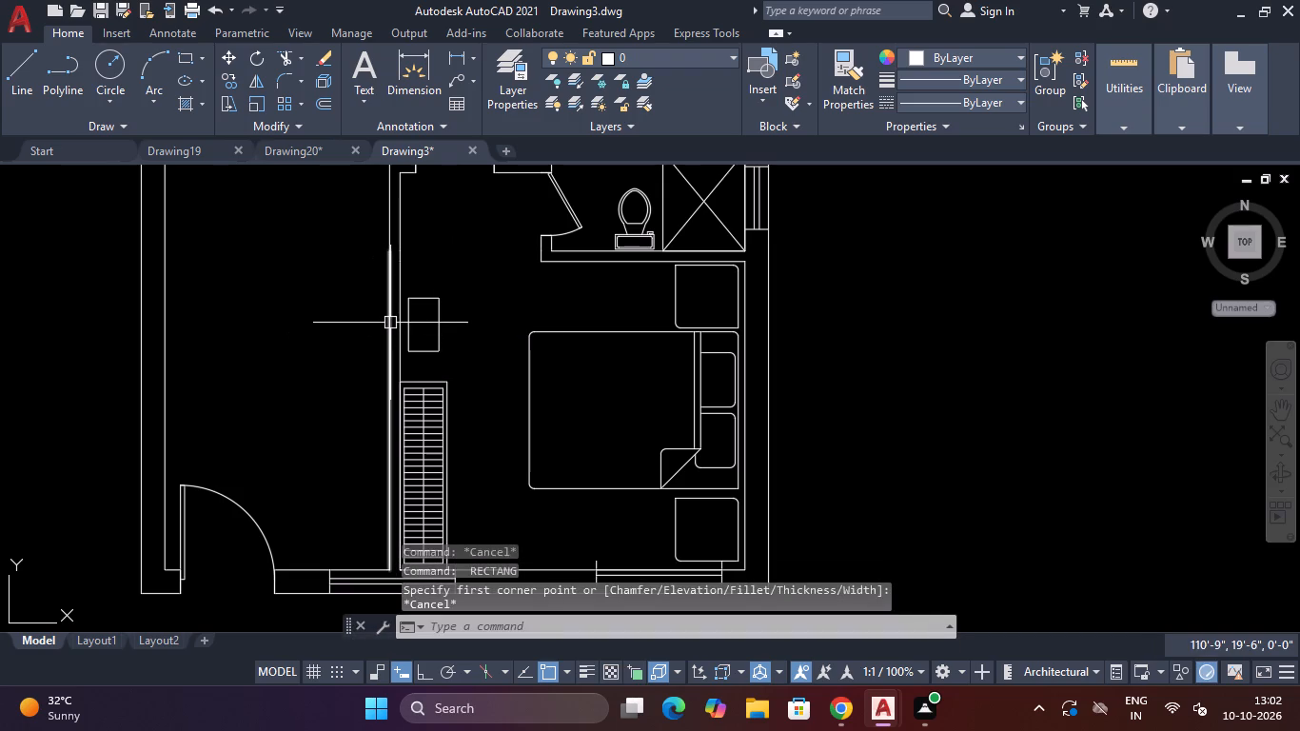
key("space")
scroll(424, 306, "up", 4)
left_click(419, 256)
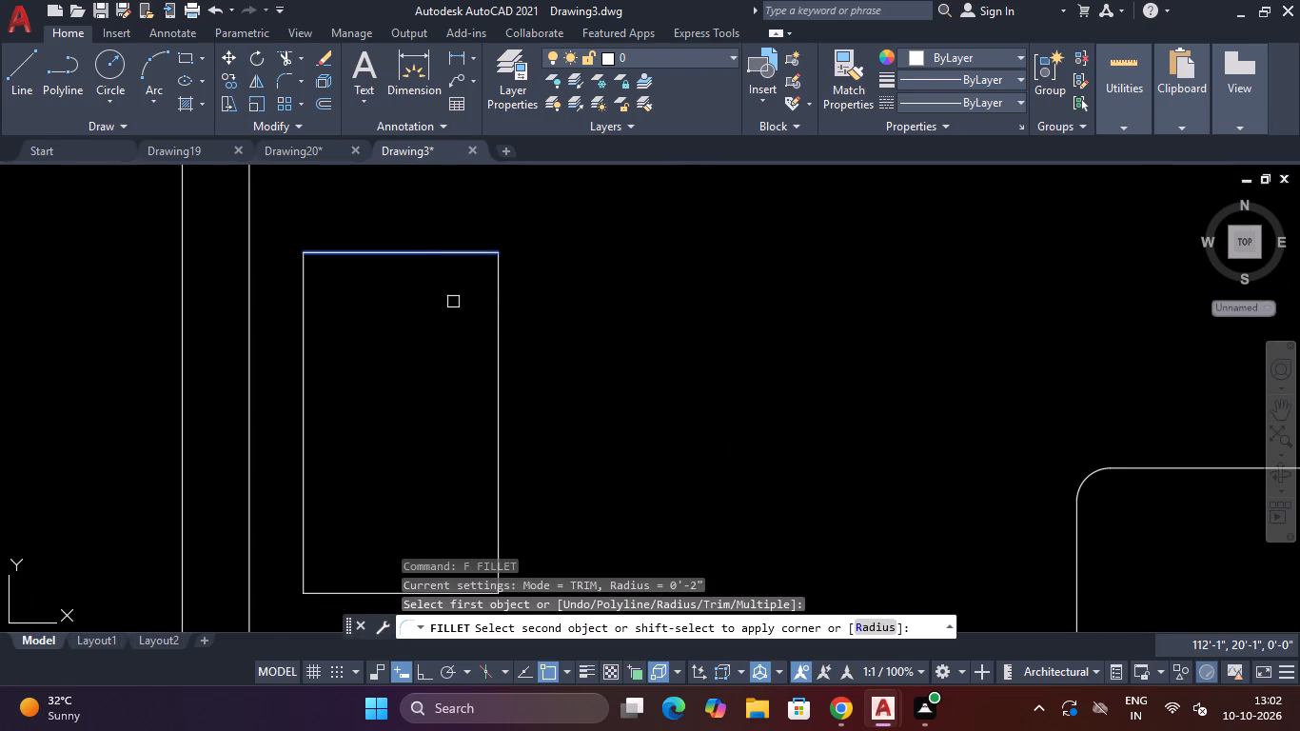
left_click(495, 311)
key("space")
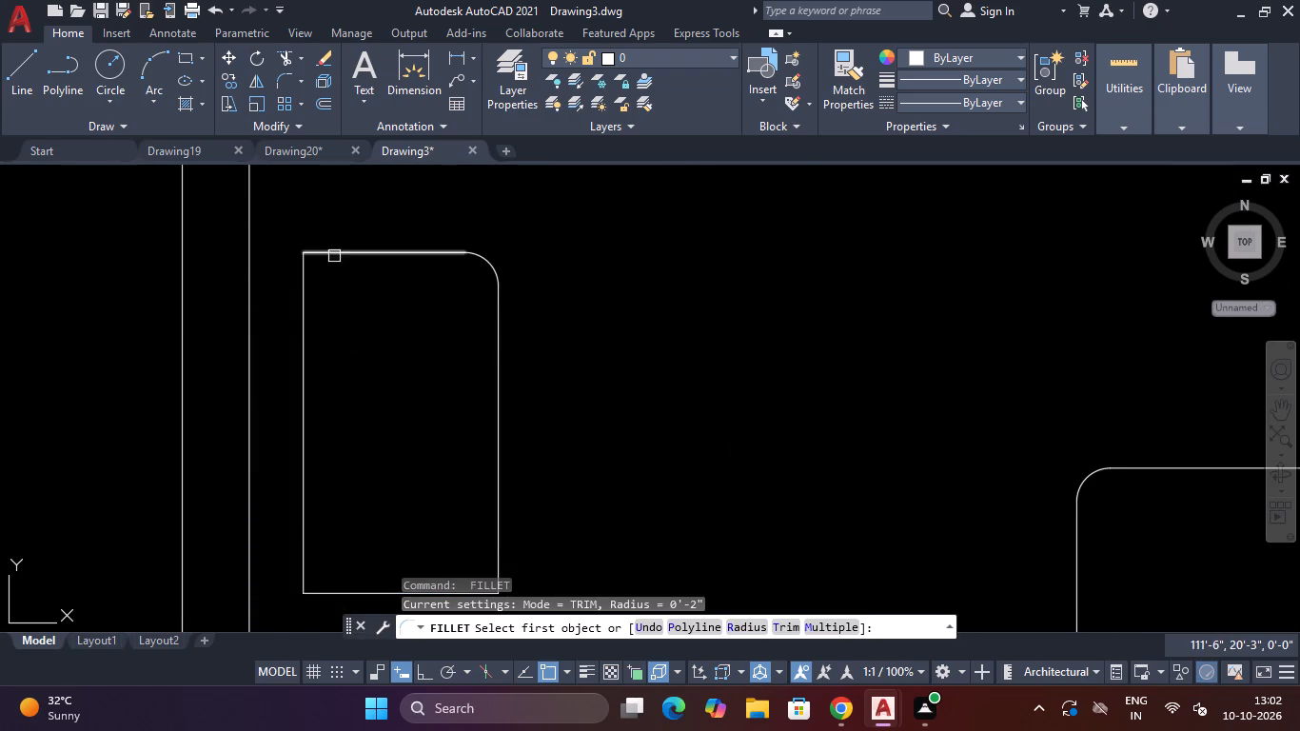
left_click(332, 251)
left_click(301, 317)
Fillet the small rectangle's two lower corners with the same 2" radius.
key("space")
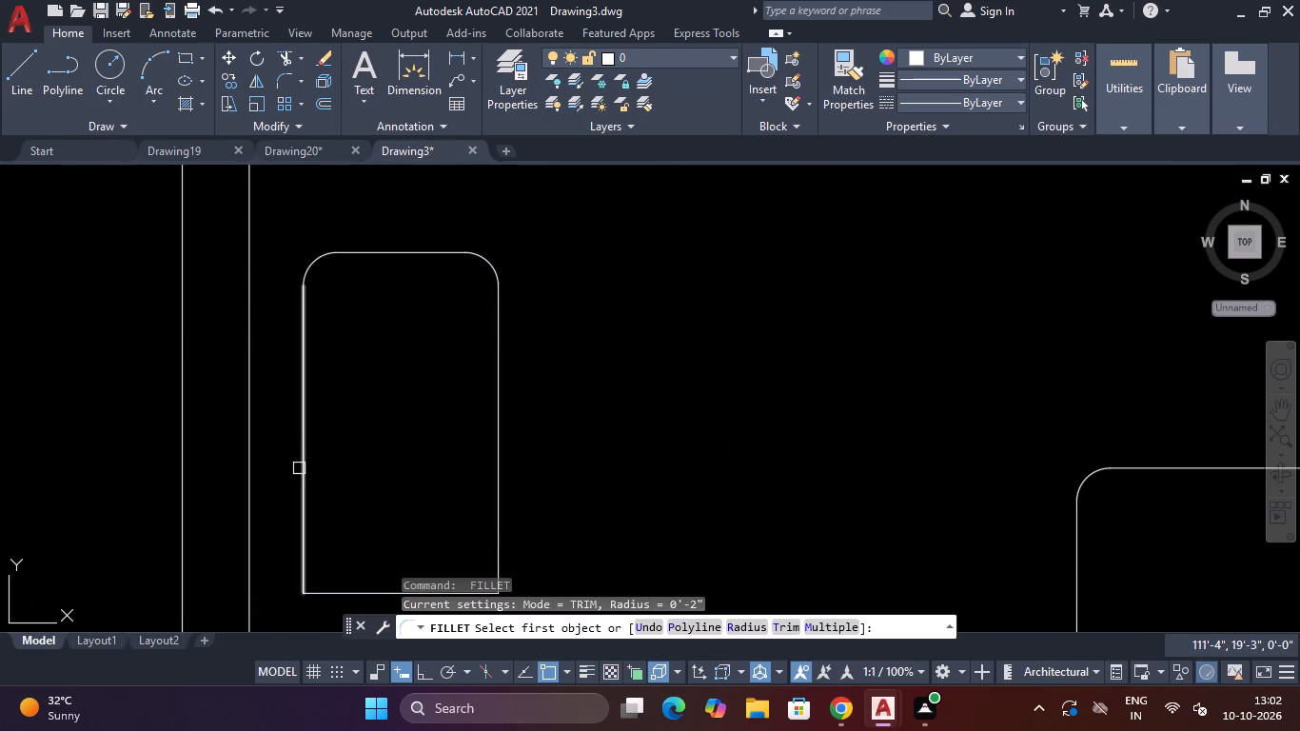
left_click(306, 470)
left_click(333, 599)
scroll(423, 469, "down", 4)
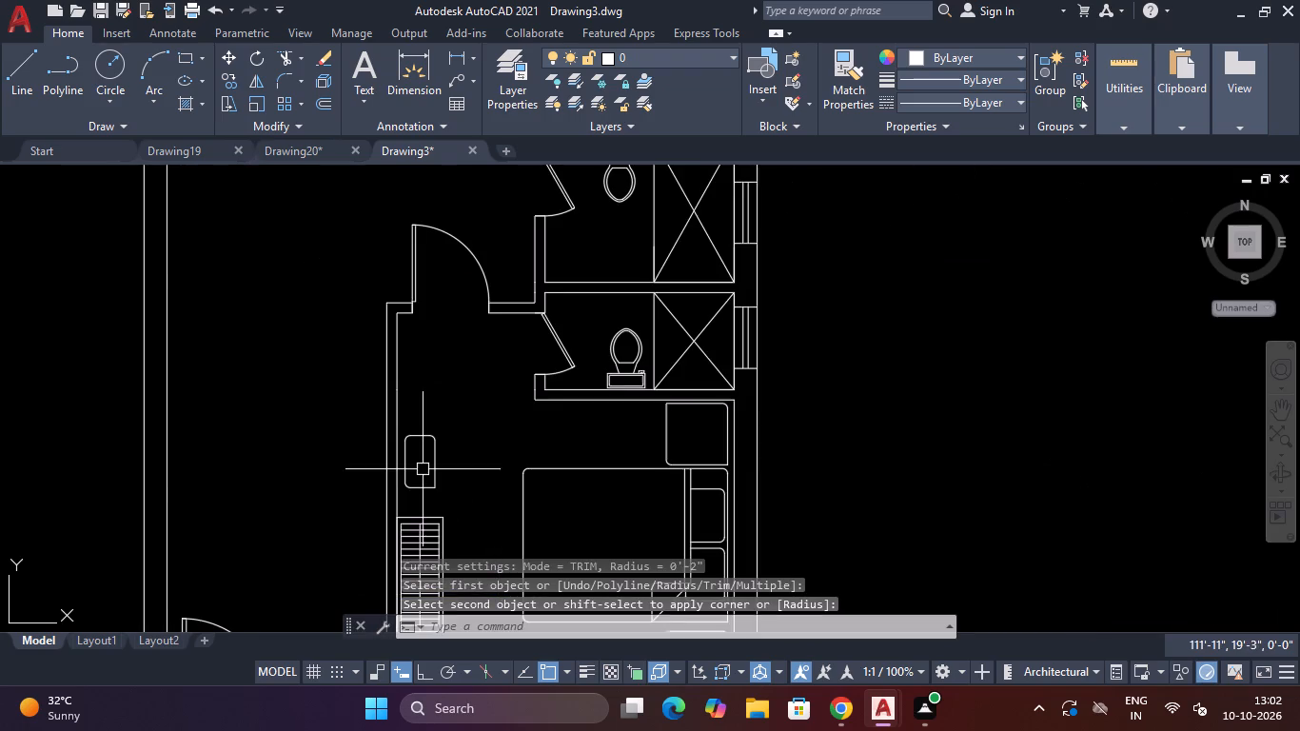
key("space")
scroll(423, 477, "up", 4)
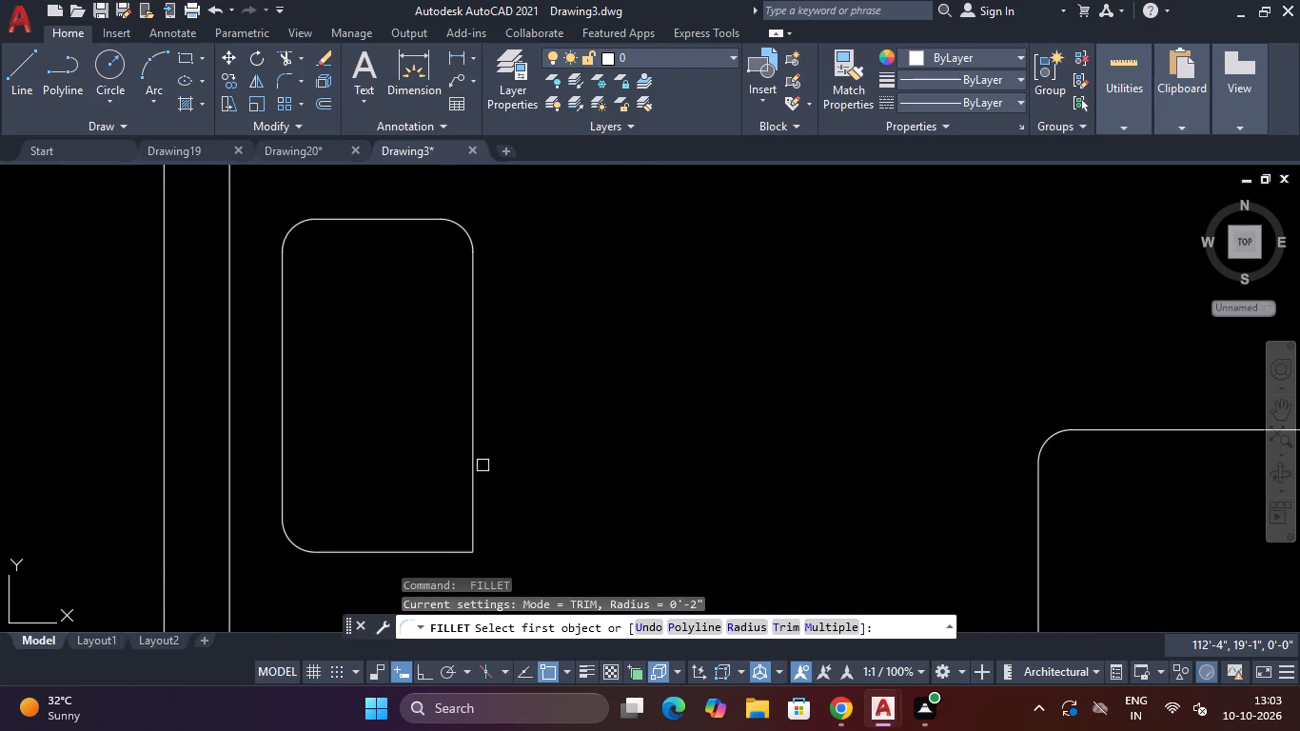
left_click(474, 464)
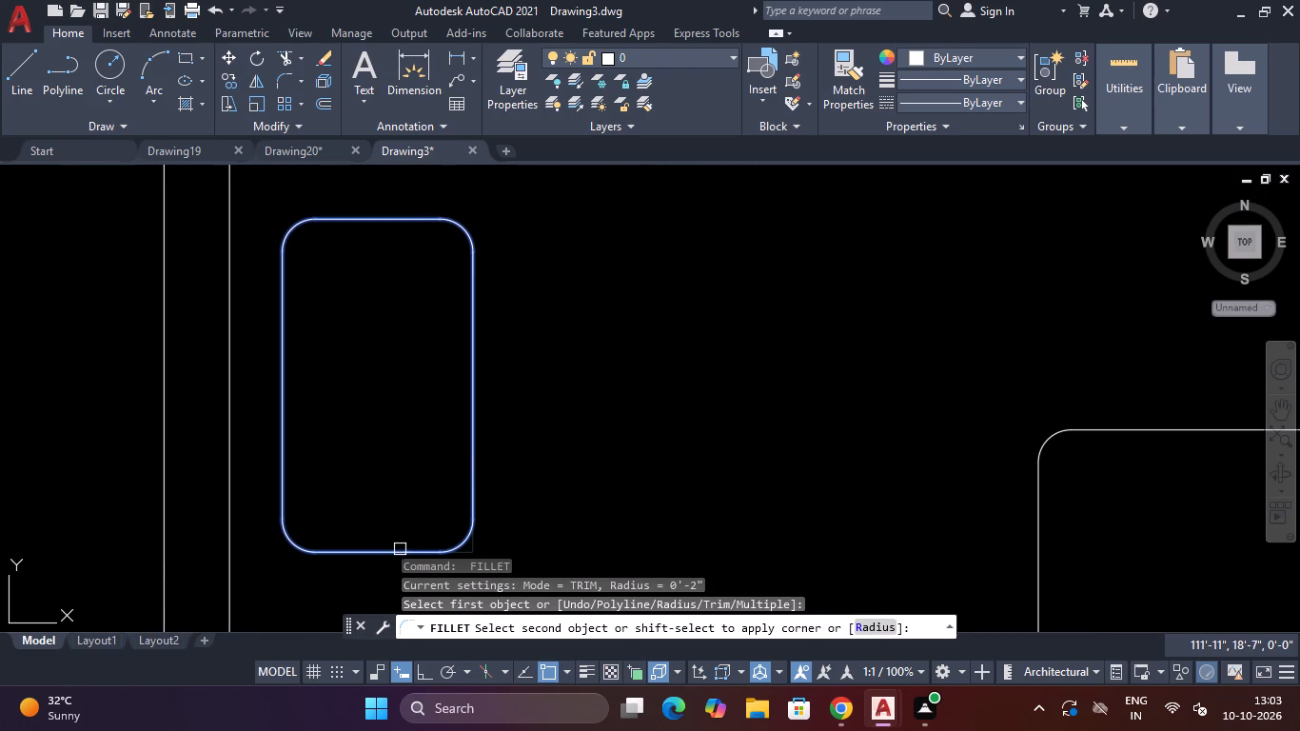
scroll(431, 462, "down", 4)
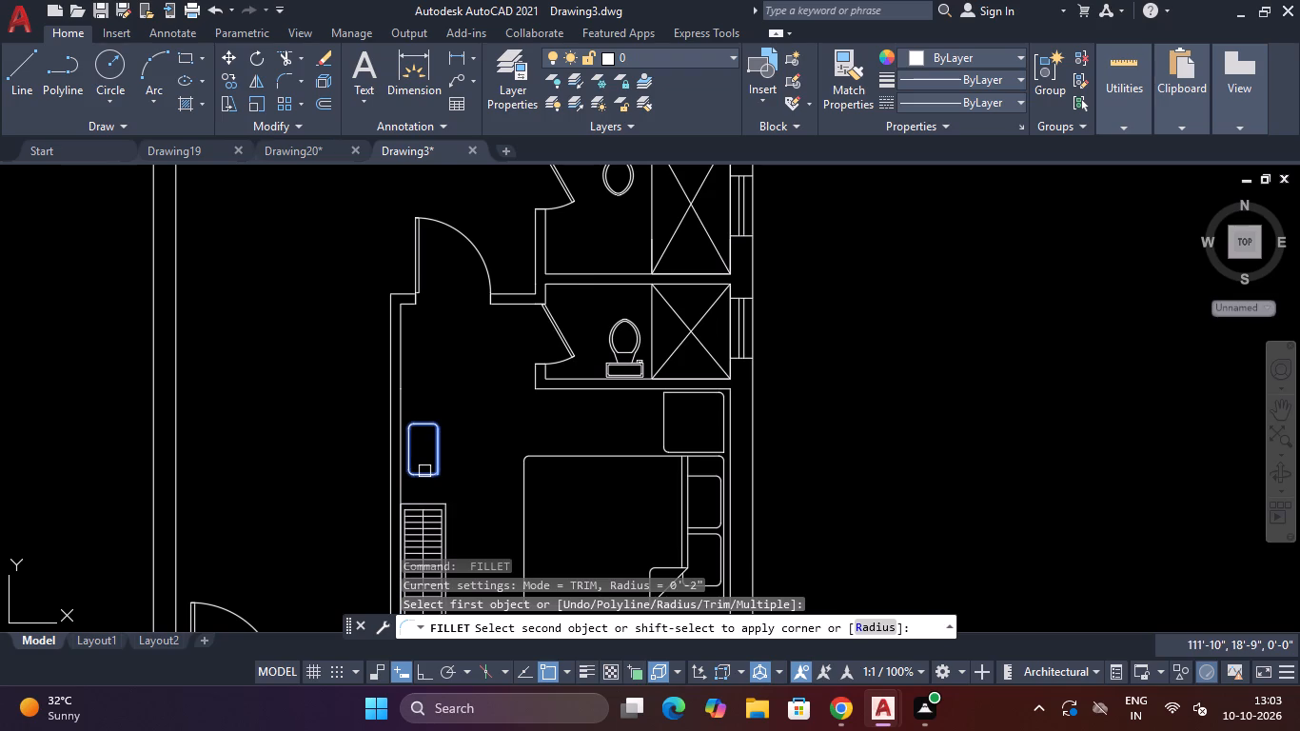
left_click(424, 471)
scroll(424, 473, "down", 3)
key("Escape")
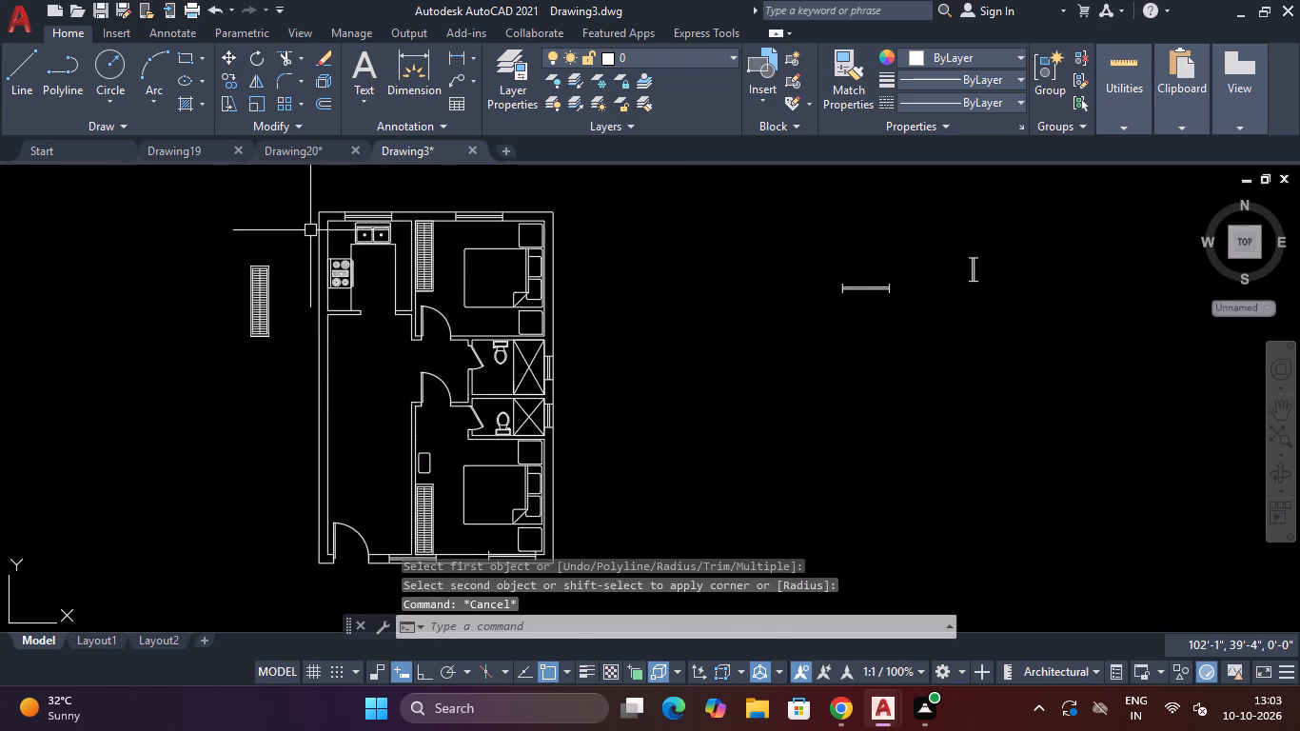
Delete the spare slatted unit left outside the floor plan, beside the kitchen.
left_click(288, 240)
left_click(223, 417)
key("Delete")
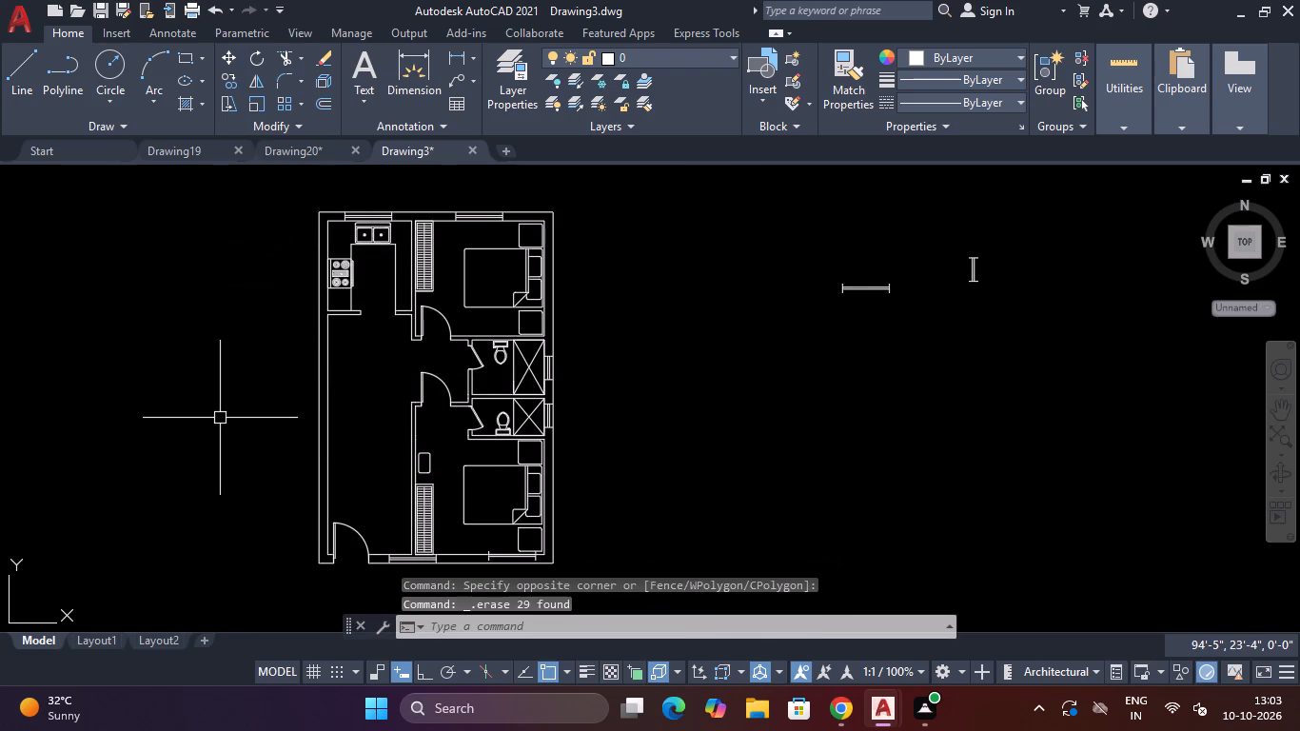
Delete the two spare window symbols outside the floor plan, on the bedroom side.
left_click(1037, 225)
left_click(785, 385)
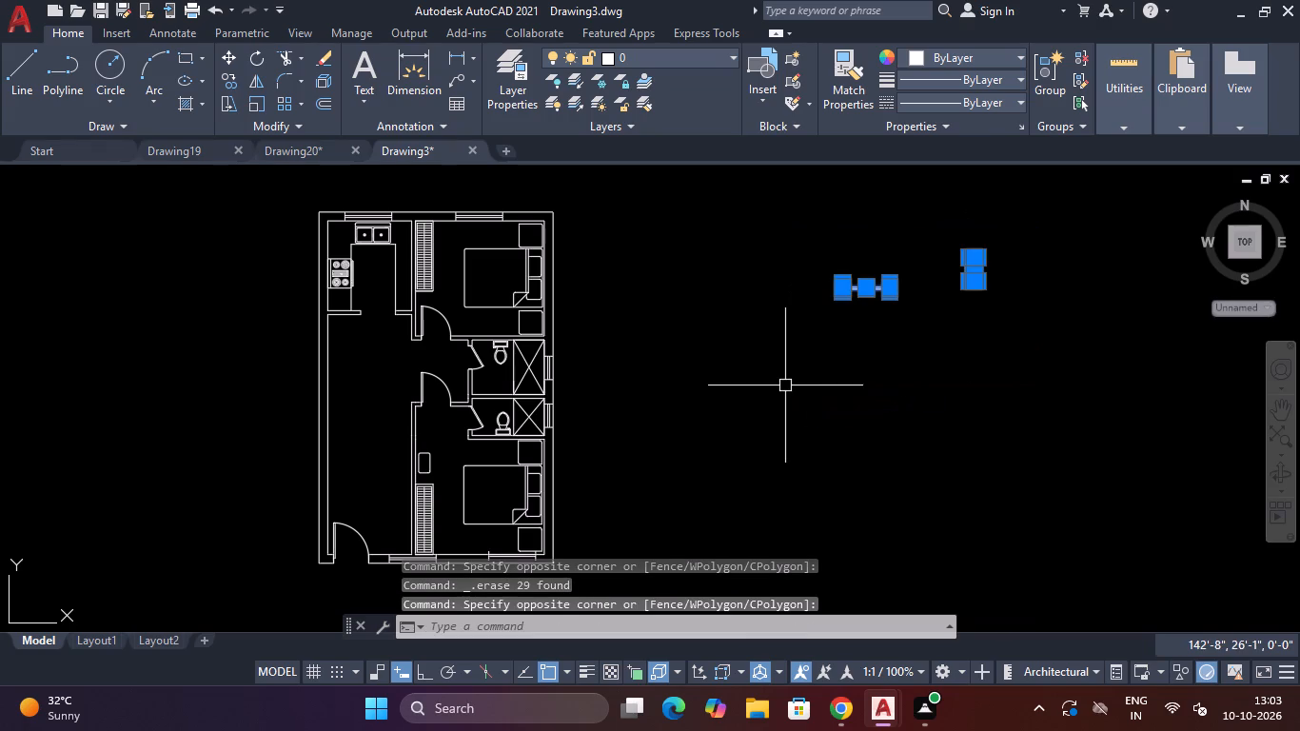
key("Delete")
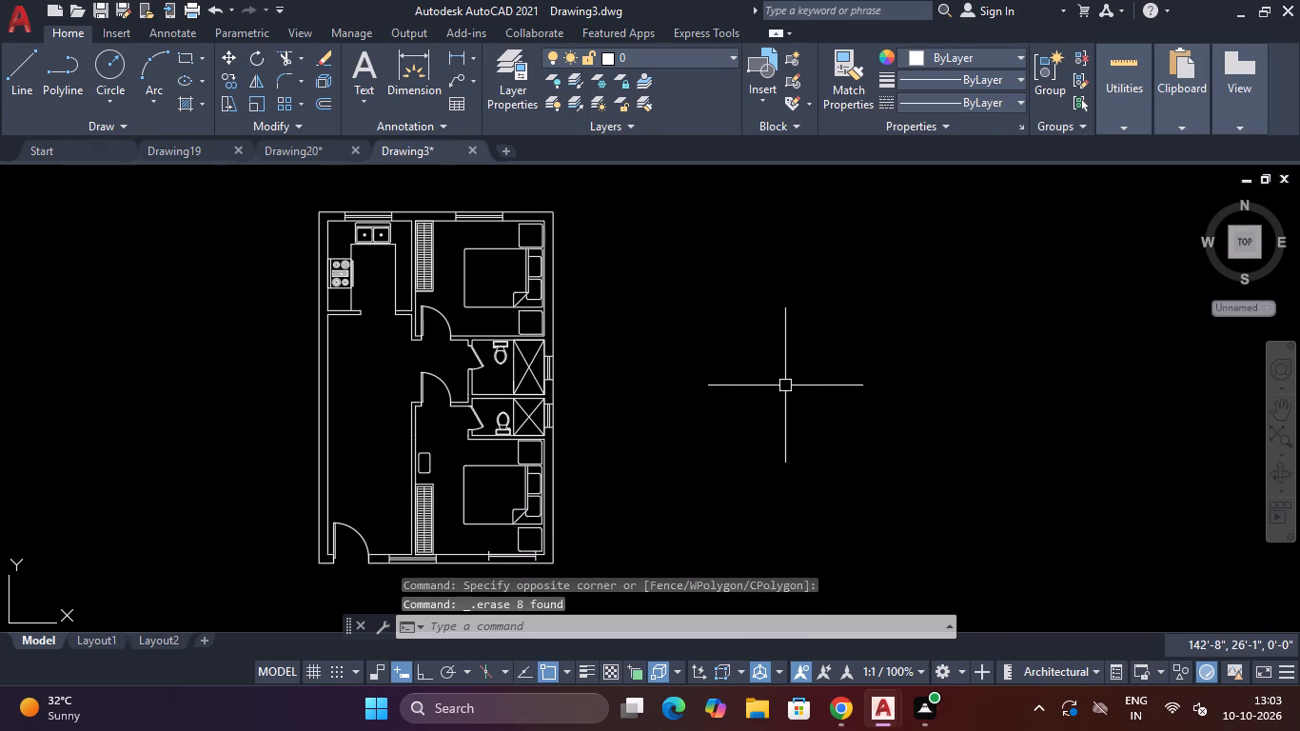
Open the Dining Set - 36 x 72 in. block, placed outside the plan above the spare bed, for block editing.
scroll(243, 373, "down", 3)
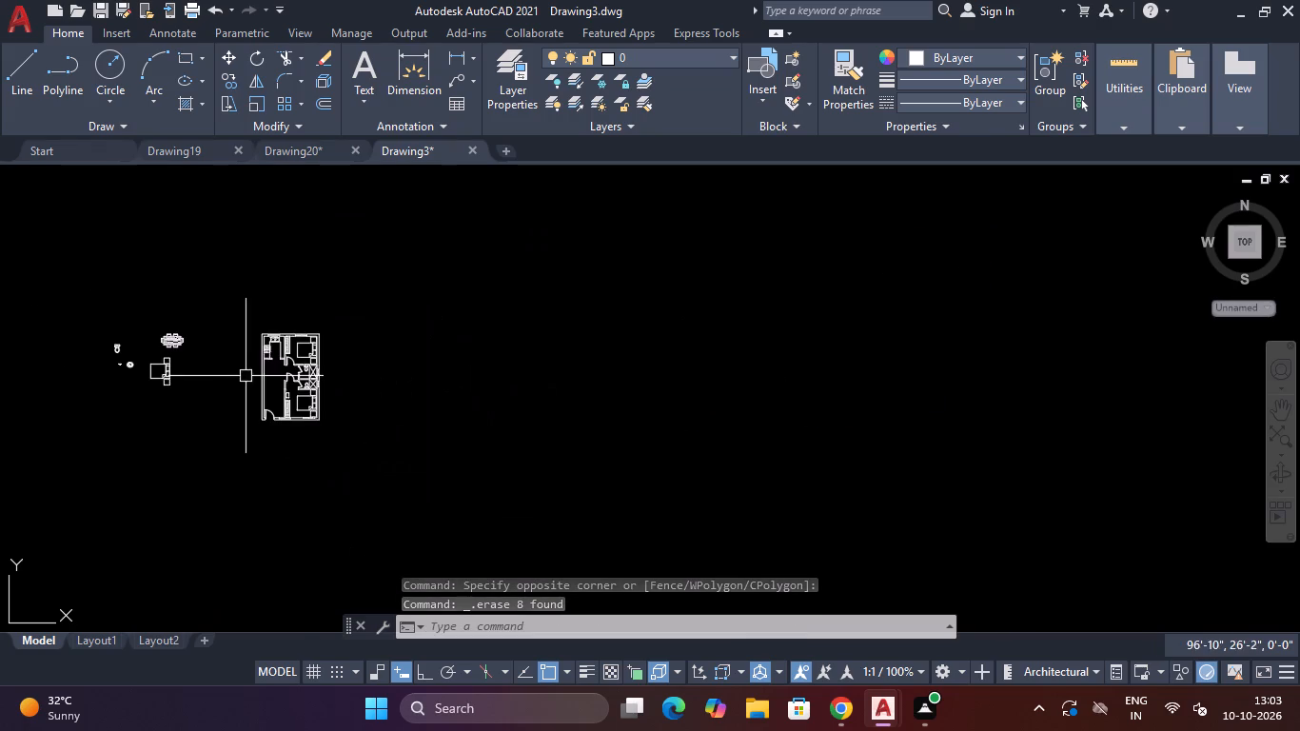
scroll(255, 374, "up", 4)
scroll(275, 345, "down", 3)
scroll(111, 372, "down", 2)
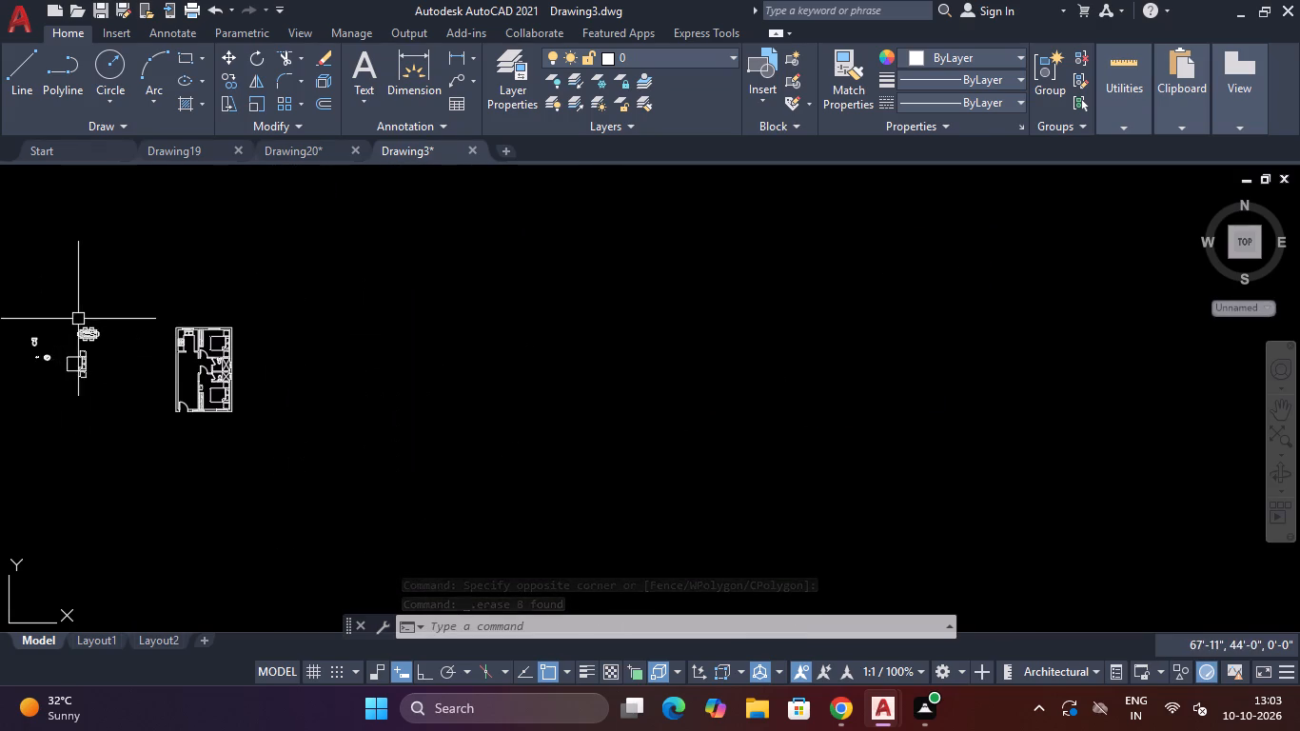
scroll(78, 319, "up", 4)
scroll(117, 313, "down", 4)
scroll(93, 325, "up", 3)
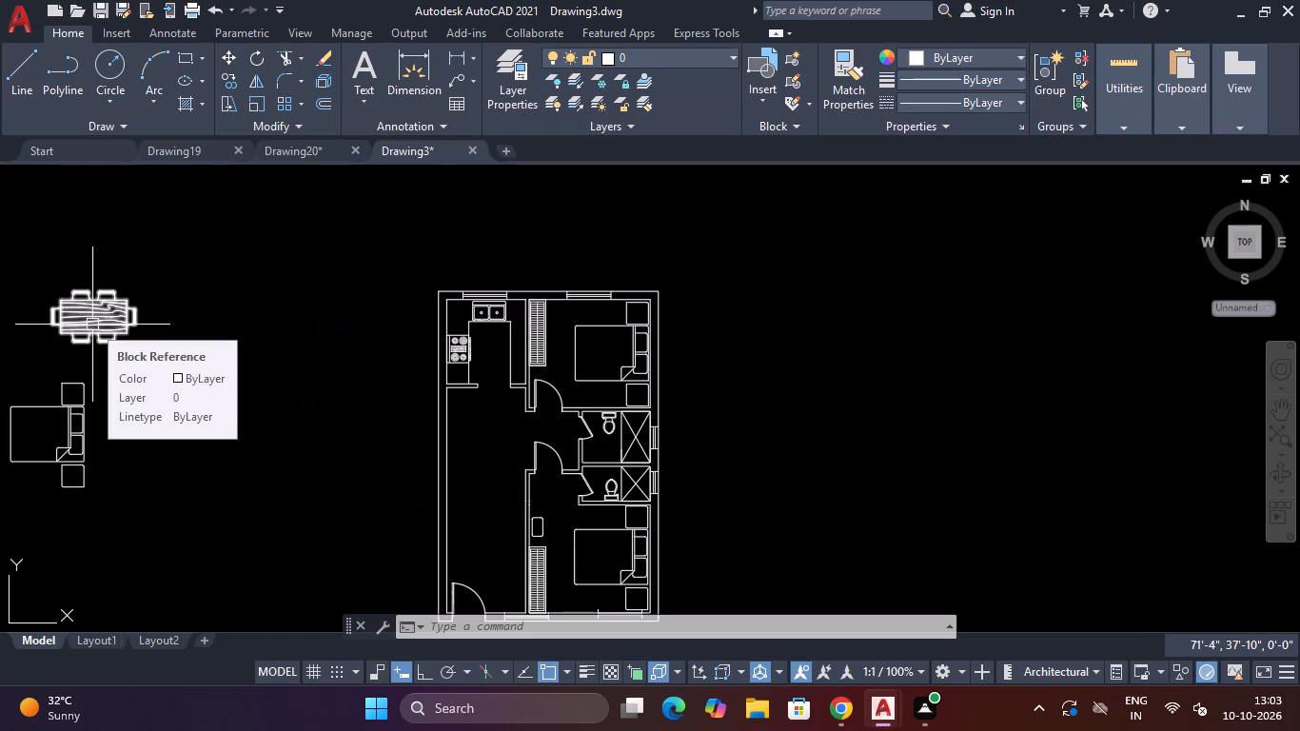
double_click(91, 325)
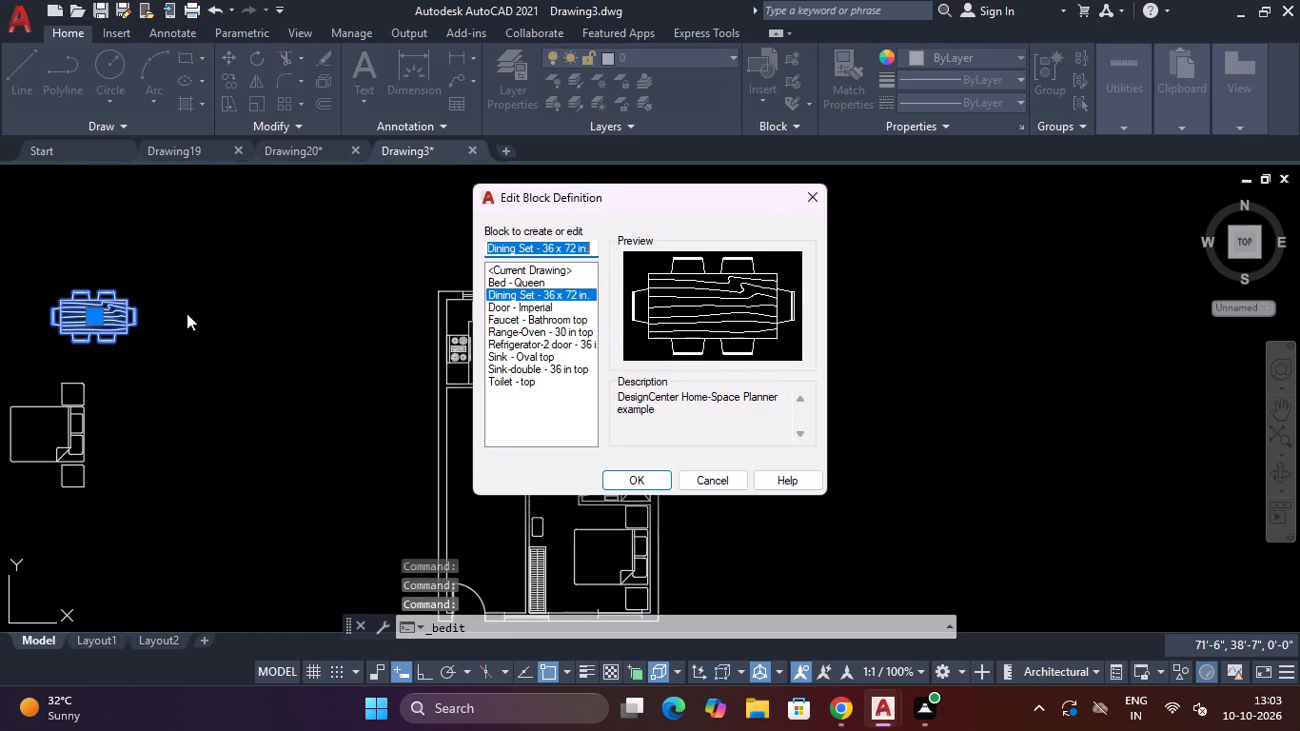
left_click(640, 477)
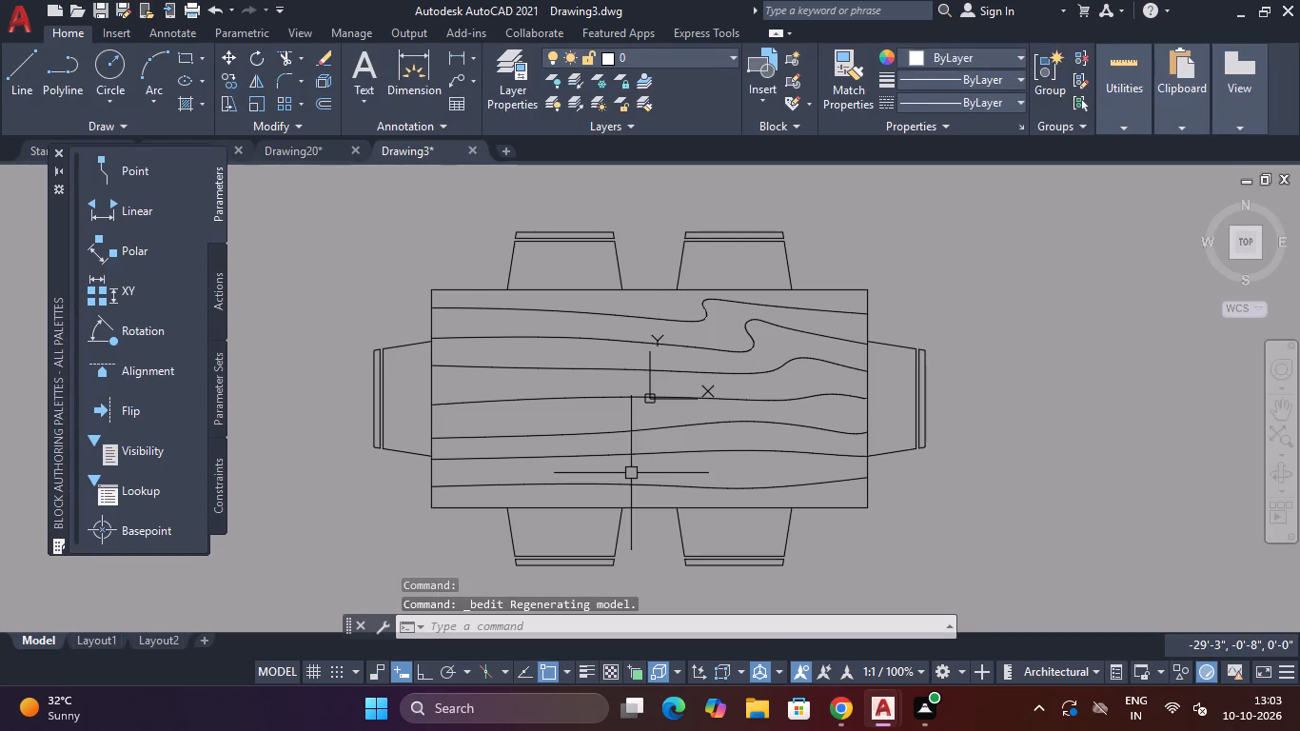
Delete all seven wavy wood-grain lines from the dining table top, leaving its rectangular outline.
left_click(641, 302)
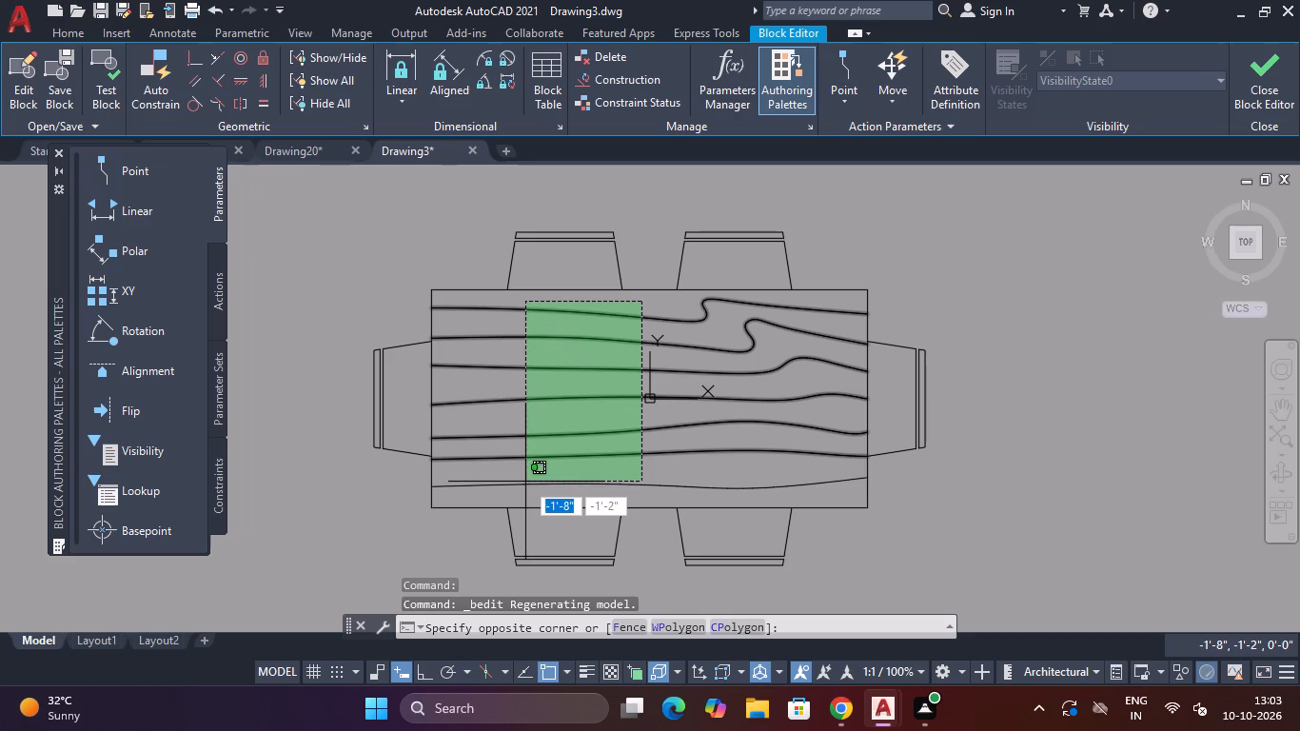
left_click(545, 329)
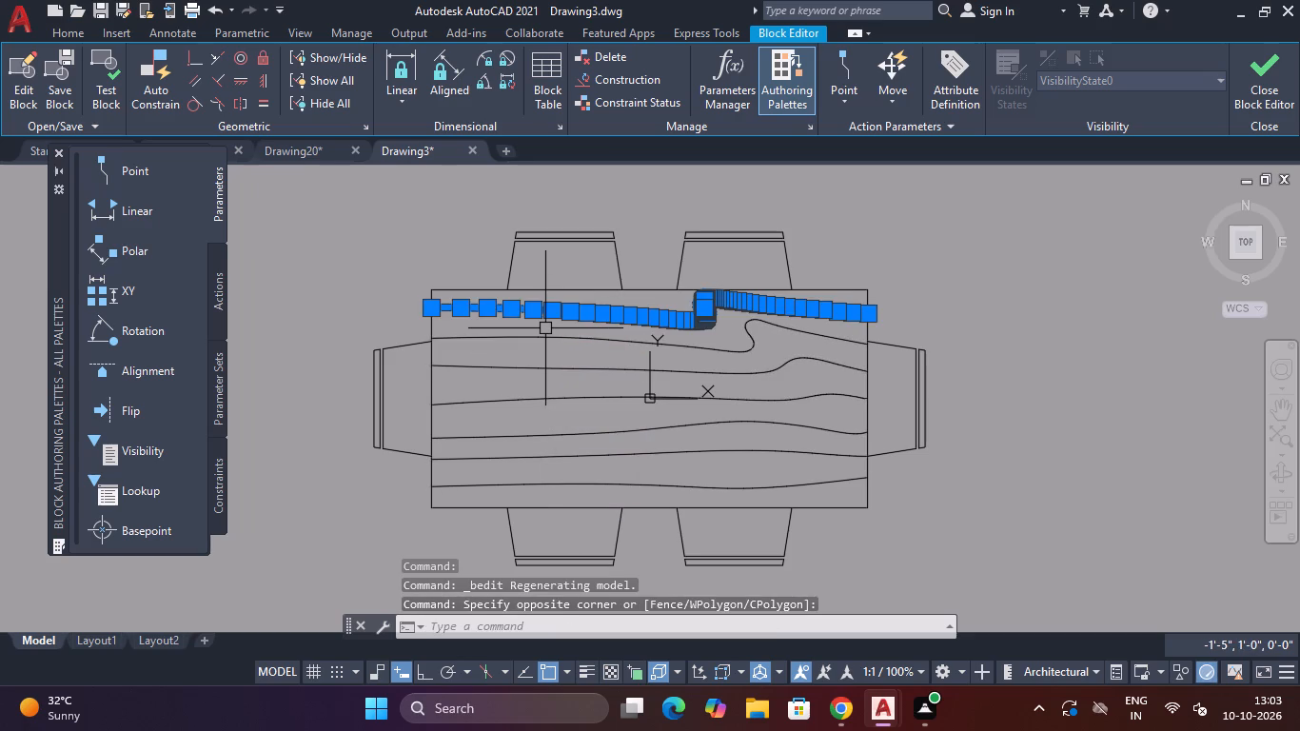
key("Delete")
left_click(545, 328)
left_click(527, 354)
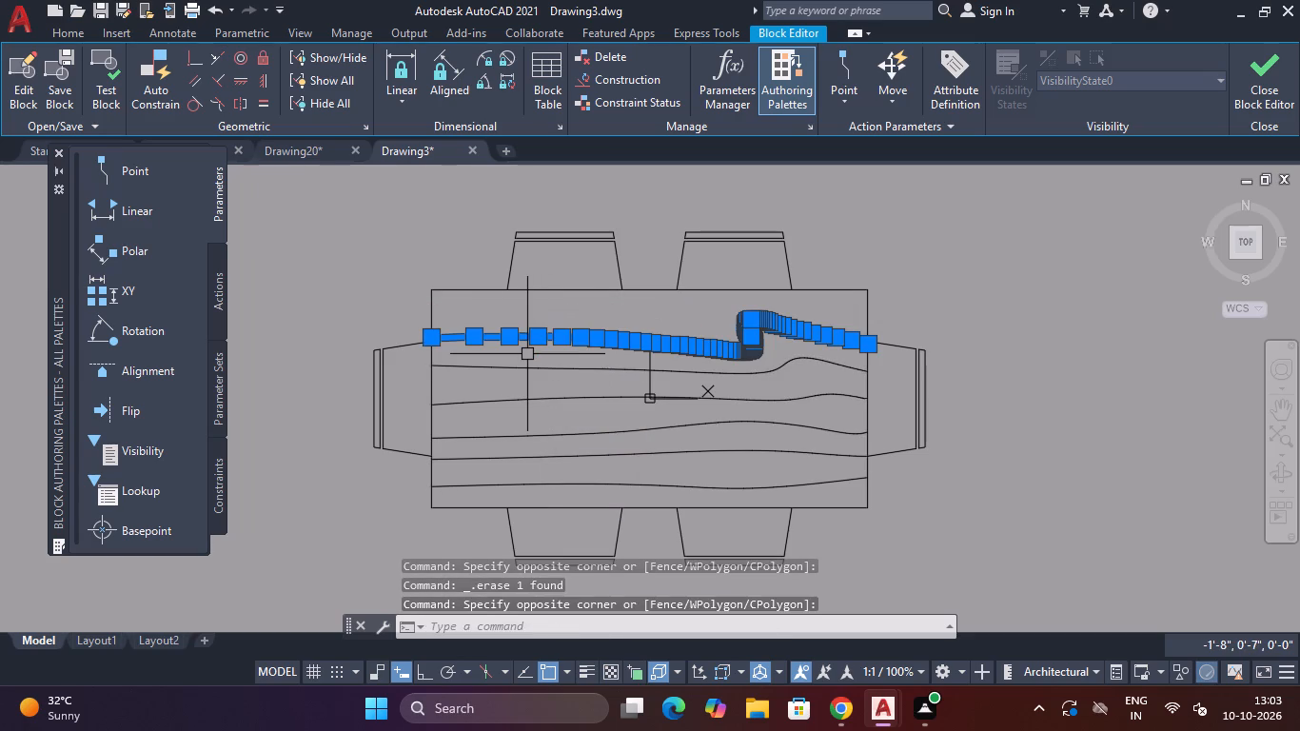
key("Delete")
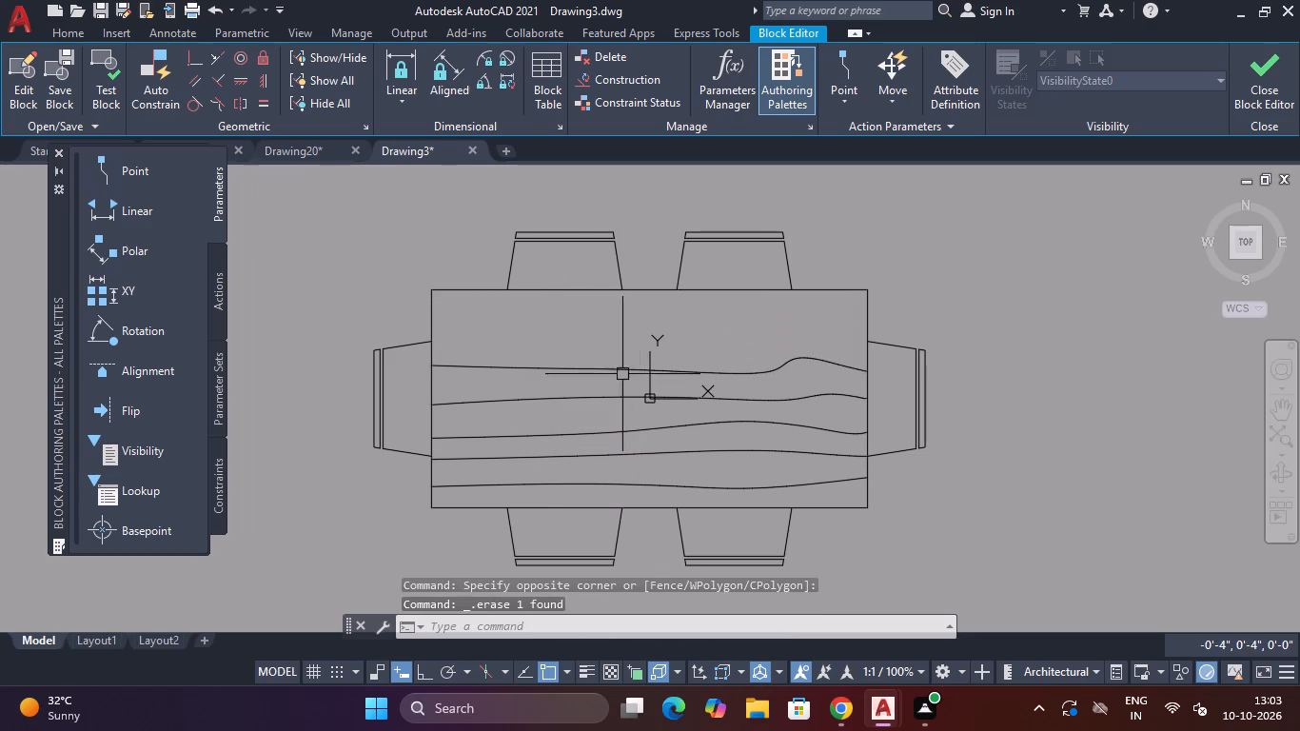
left_click(619, 354)
left_click(591, 392)
key("Delete")
left_click(596, 392)
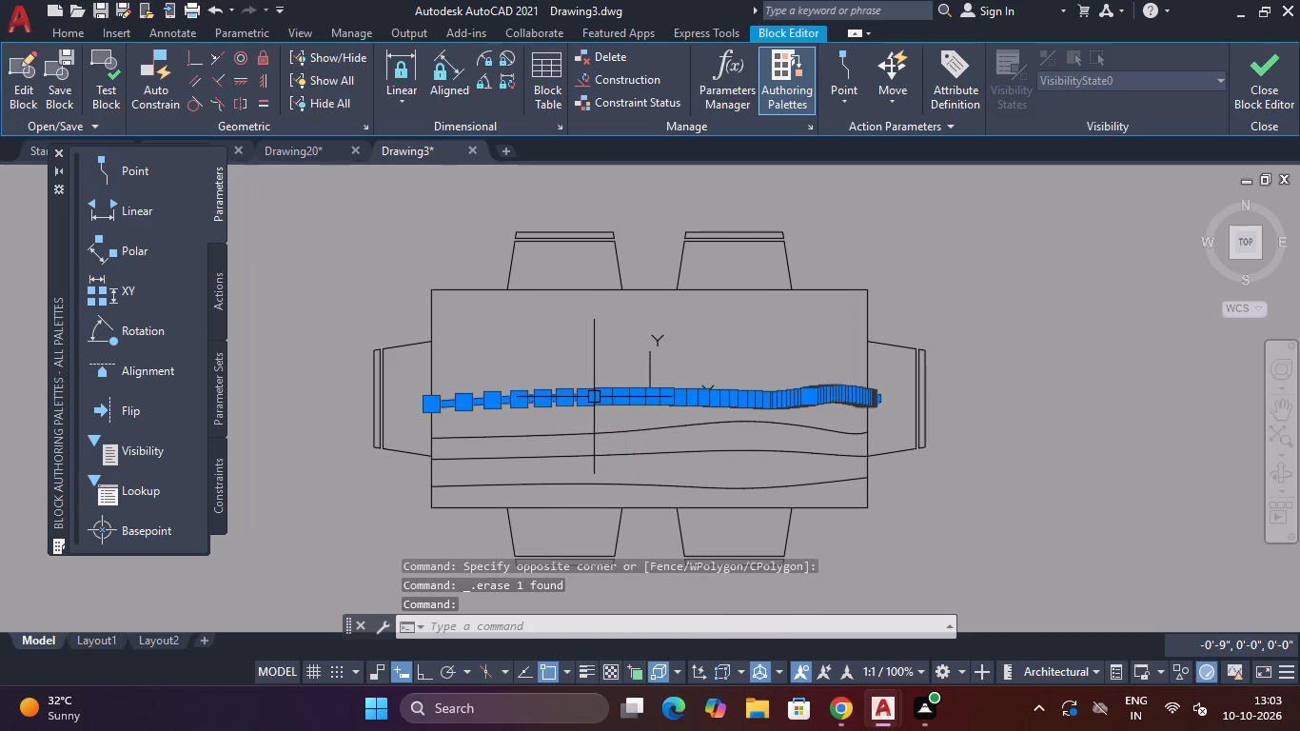
key("Delete")
left_click(585, 433)
key("Delete")
left_click(593, 454)
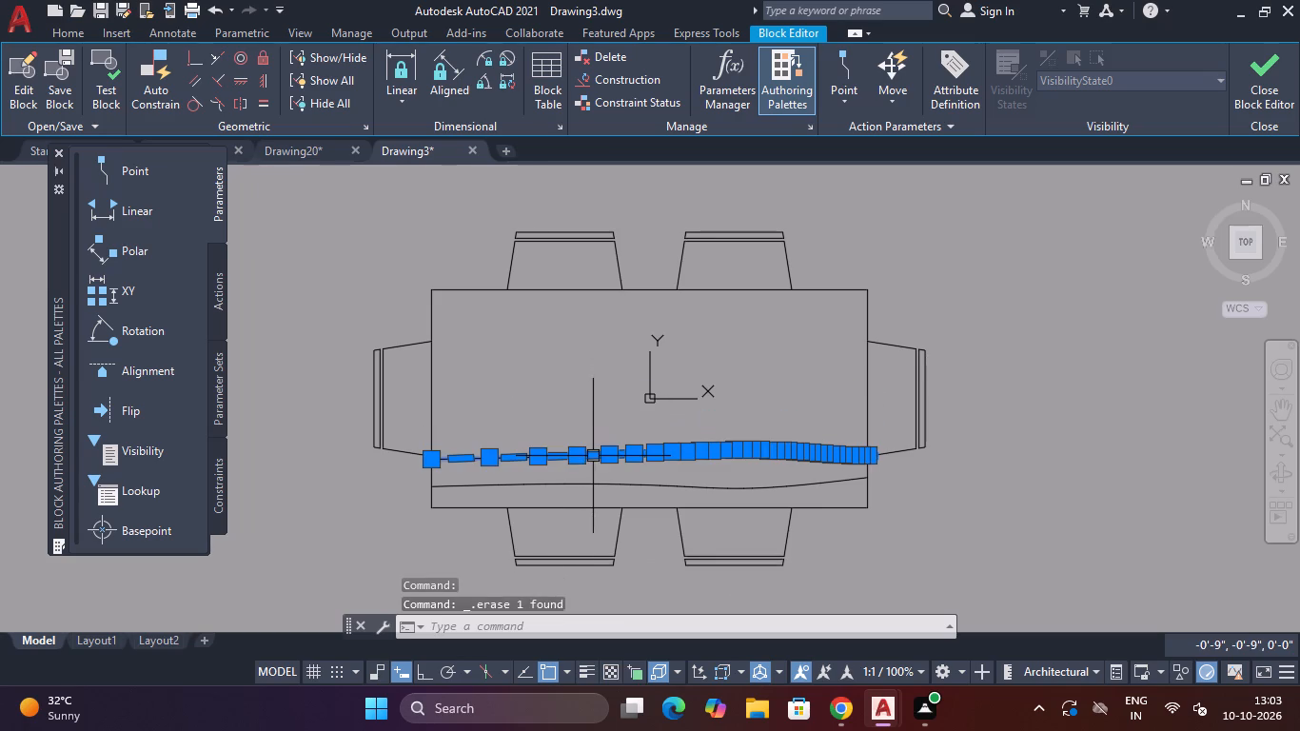
key("Delete")
key("Delete")
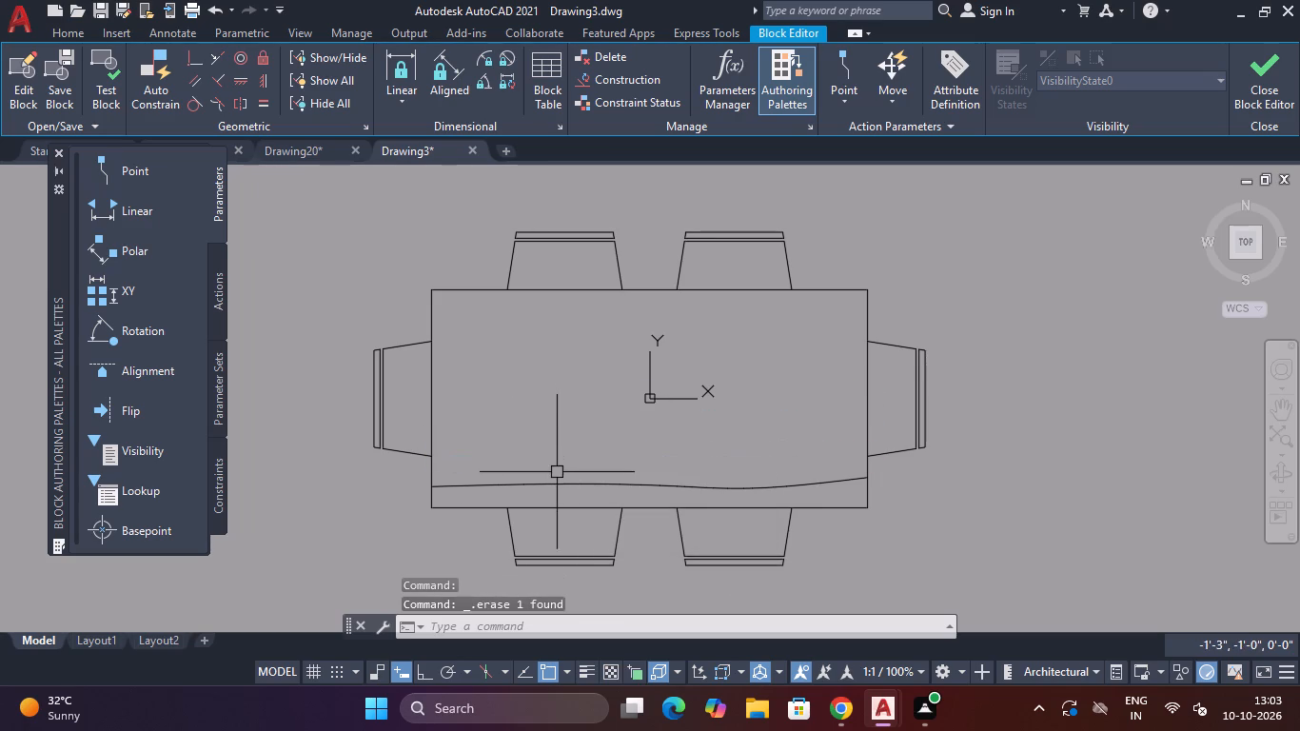
left_click(557, 489)
key("Delete")
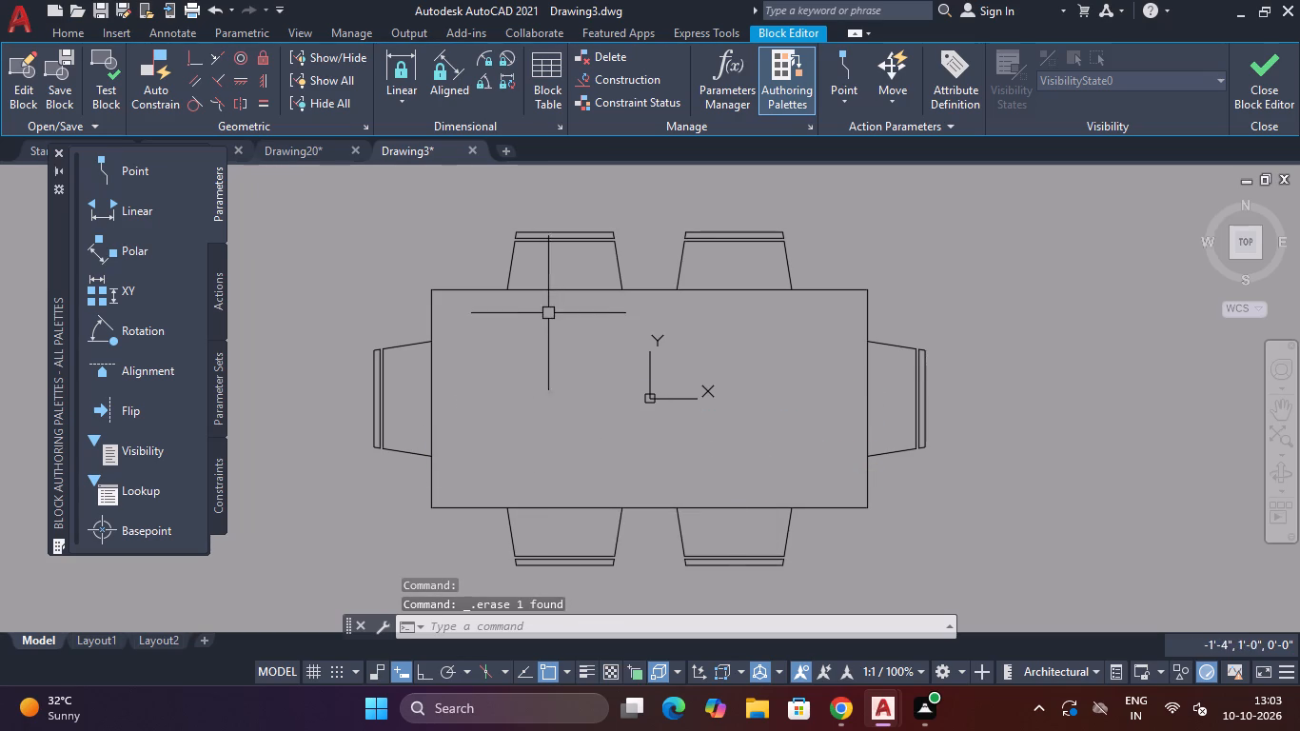
key("Escape")
Draw lines about 2" long joining the seat corners to the outer backrest corners on both sides of the upper-left chair.
key("l")
key("space")
scroll(508, 238, "up", 2)
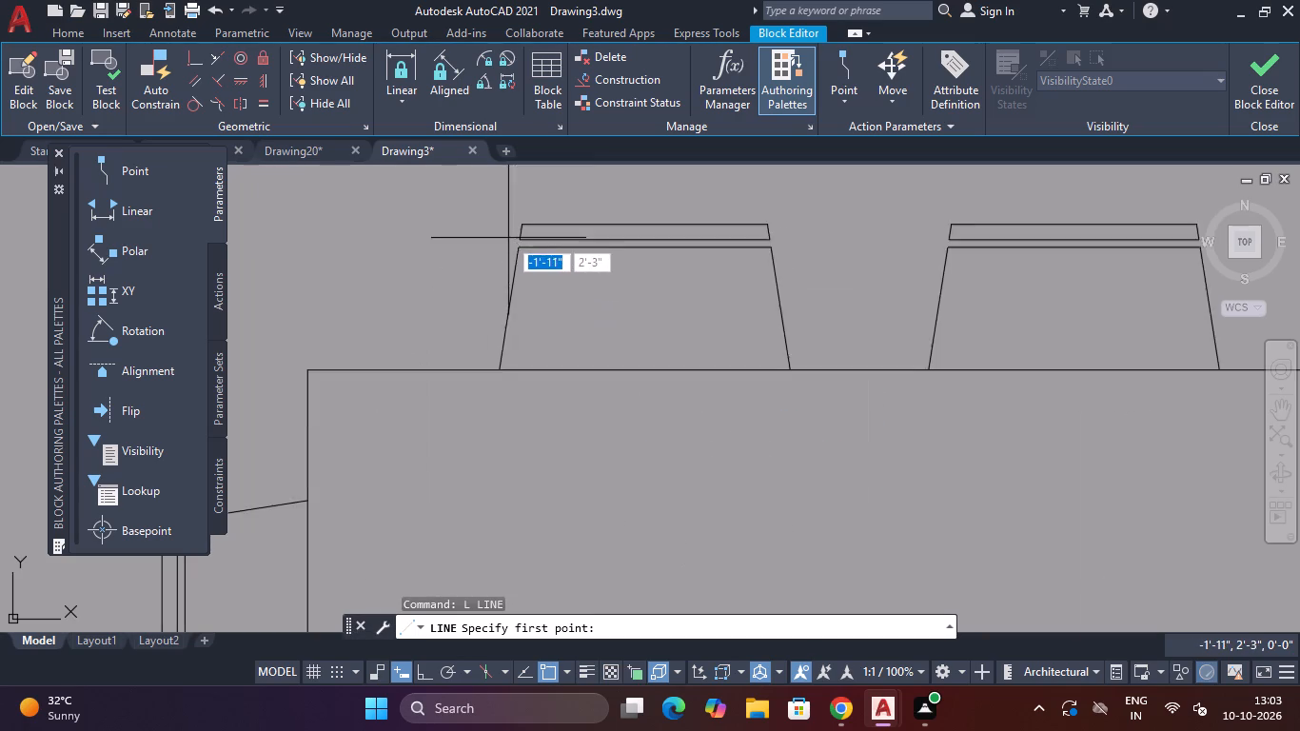
scroll(508, 238, "up", 1)
left_click(522, 252)
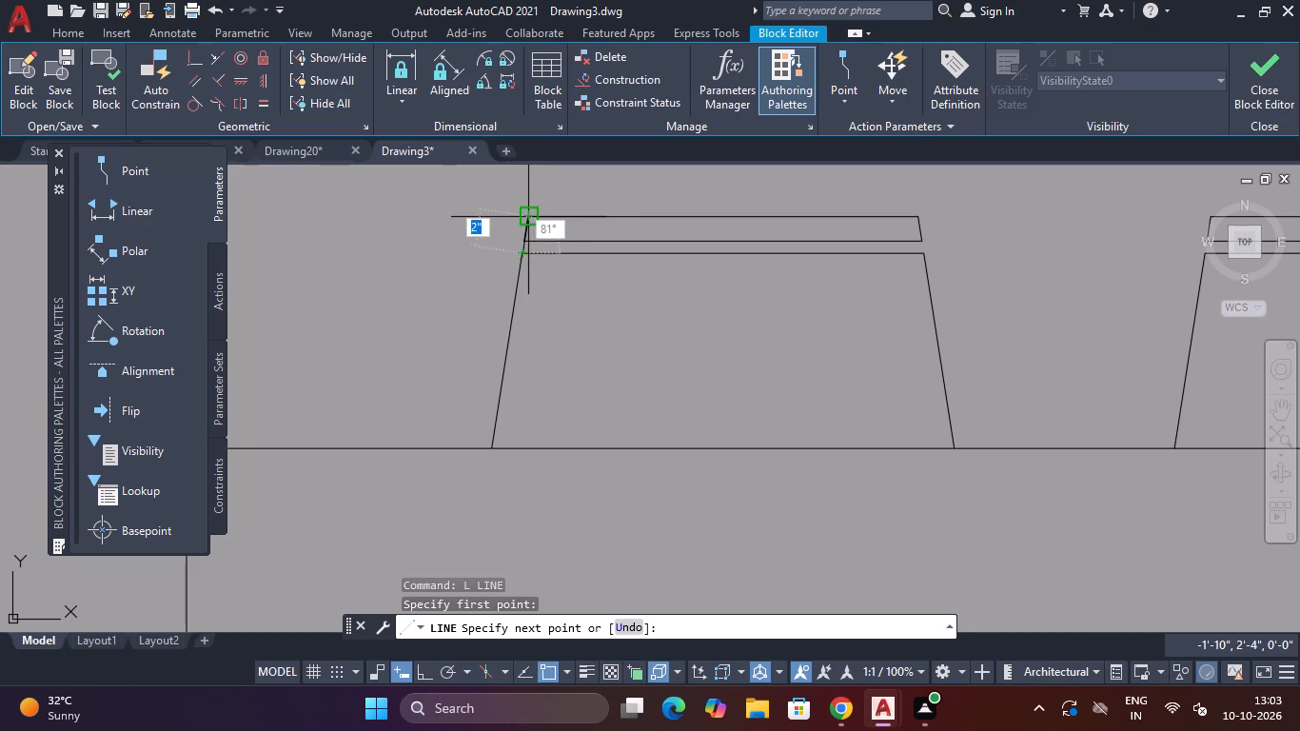
left_click(524, 213)
key("Escape")
key("space")
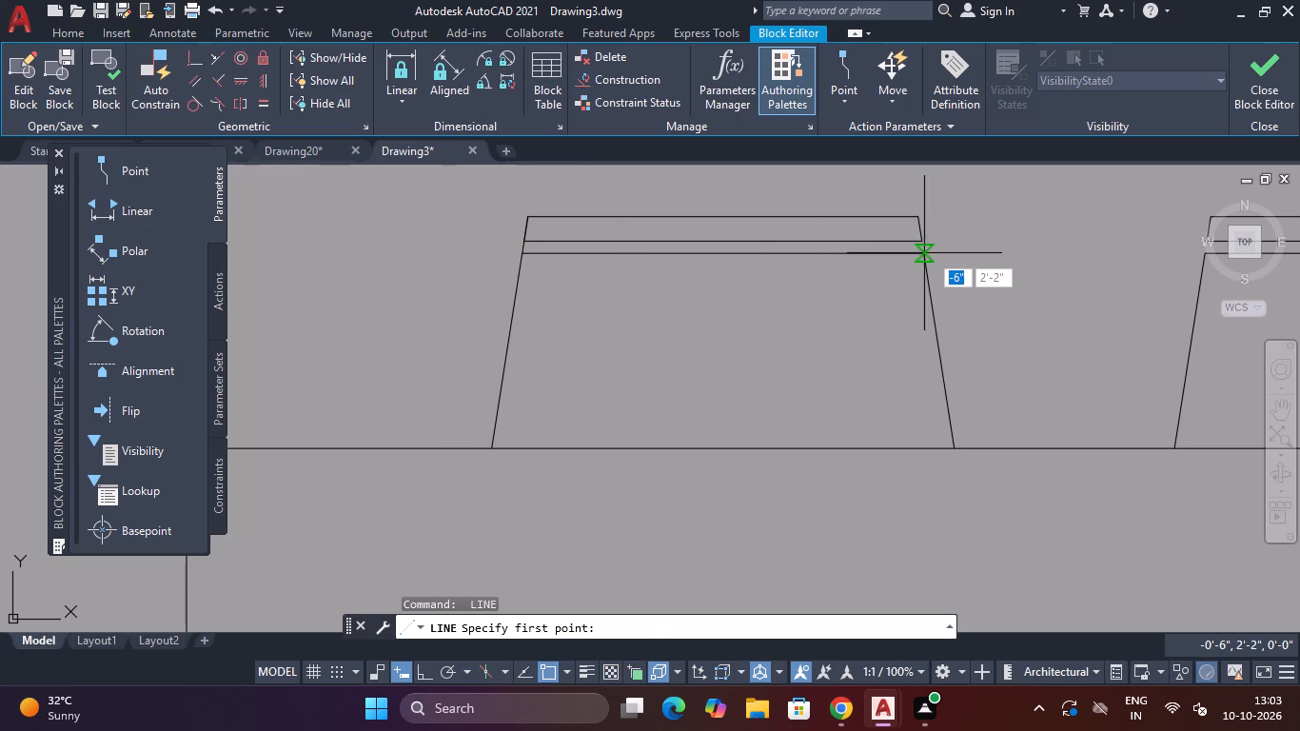
left_click(925, 253)
left_click(910, 213)
key("Escape")
scroll(975, 267, "down", 4)
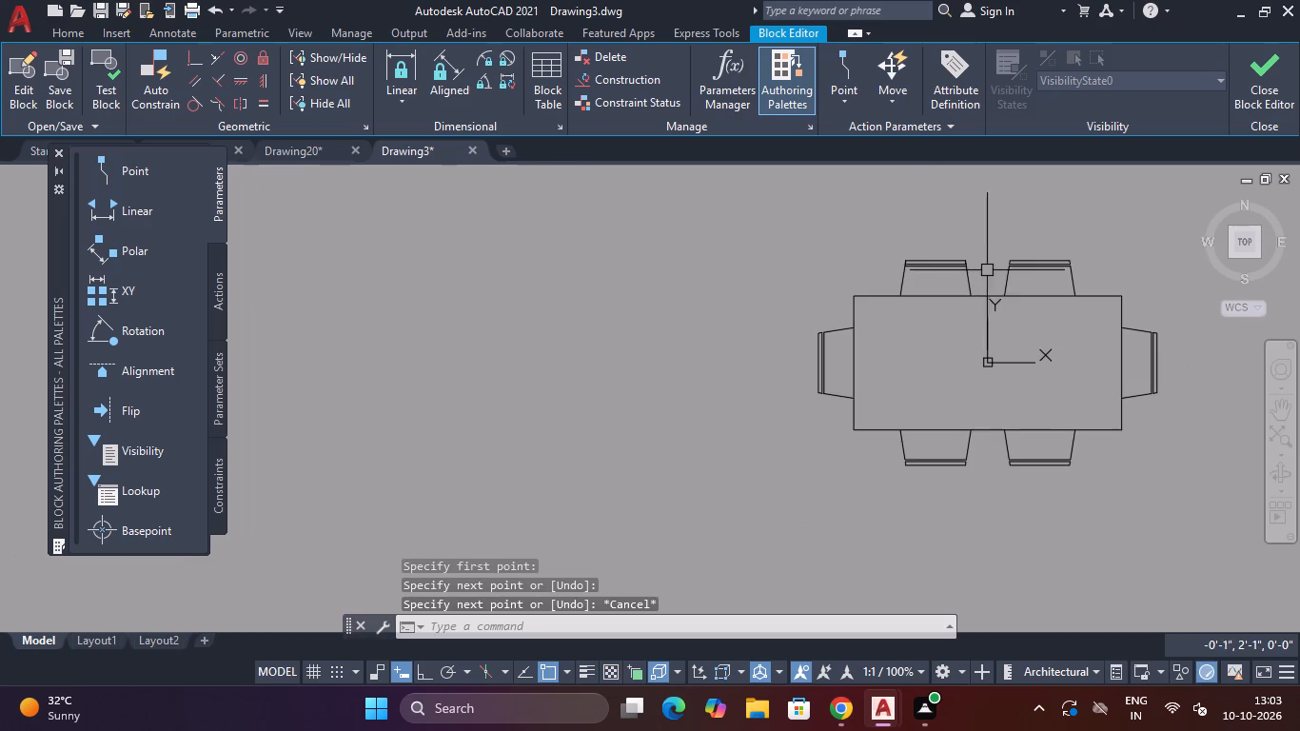
Draw lines joining the seat corners to the outer backrest corners on both sides of the upper-right chair.
key("space")
scroll(1000, 250, "up", 4)
left_click(1020, 357)
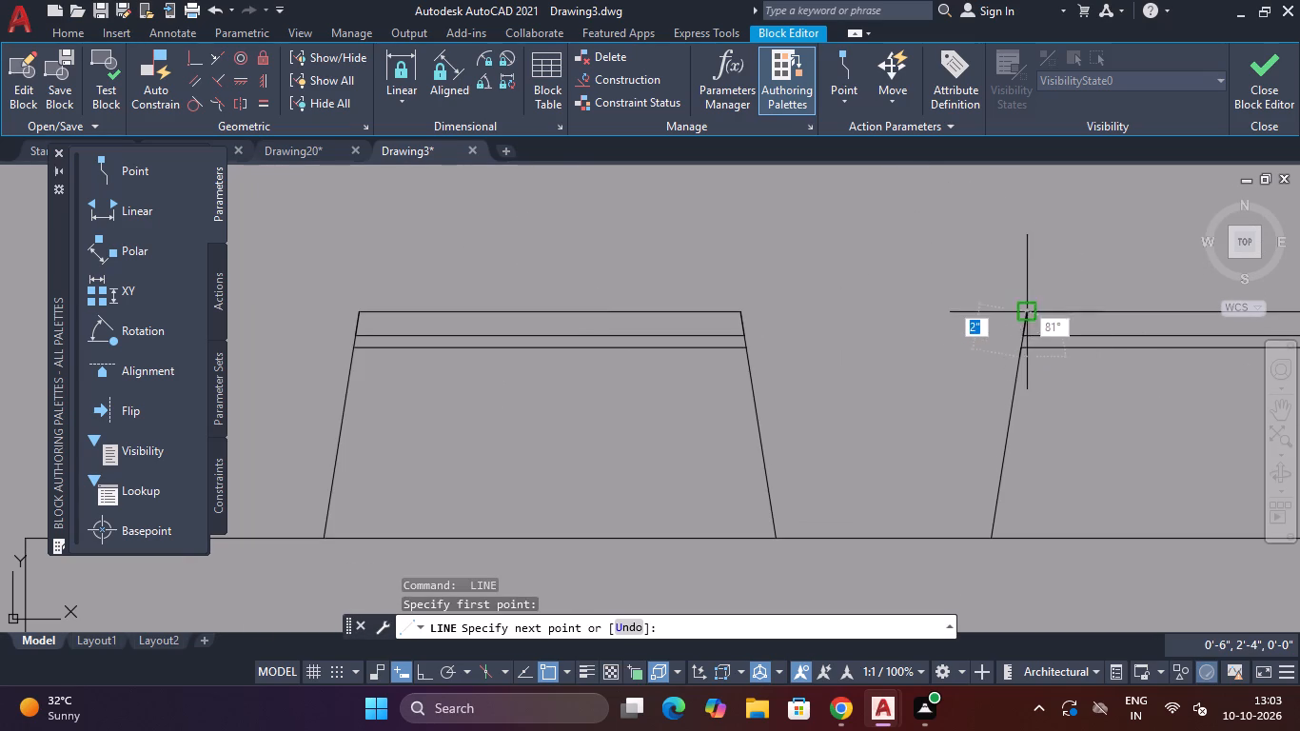
left_click(1027, 309)
scroll(1039, 312, "down", 5)
key("space")
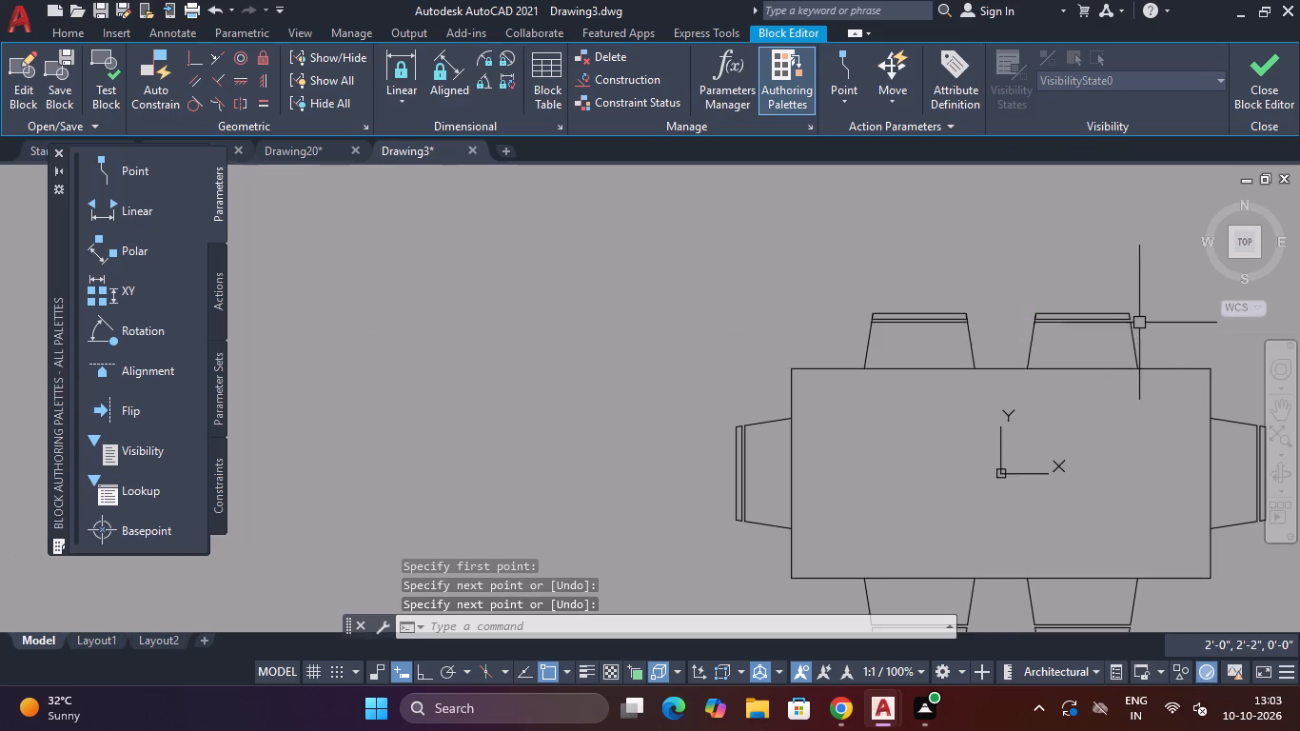
scroll(1139, 322, "up", 4)
key("space")
left_click(1035, 324)
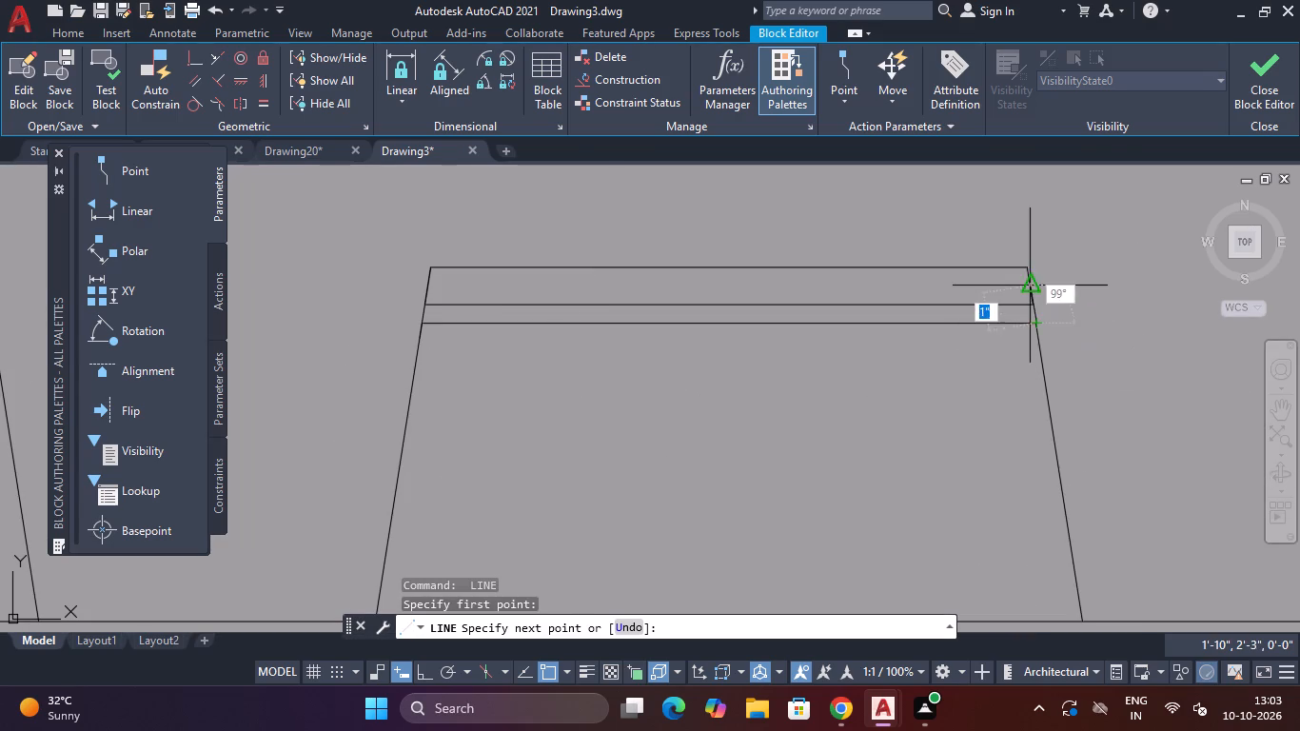
left_click(1033, 268)
scroll(1041, 270, "down", 5)
key("space")
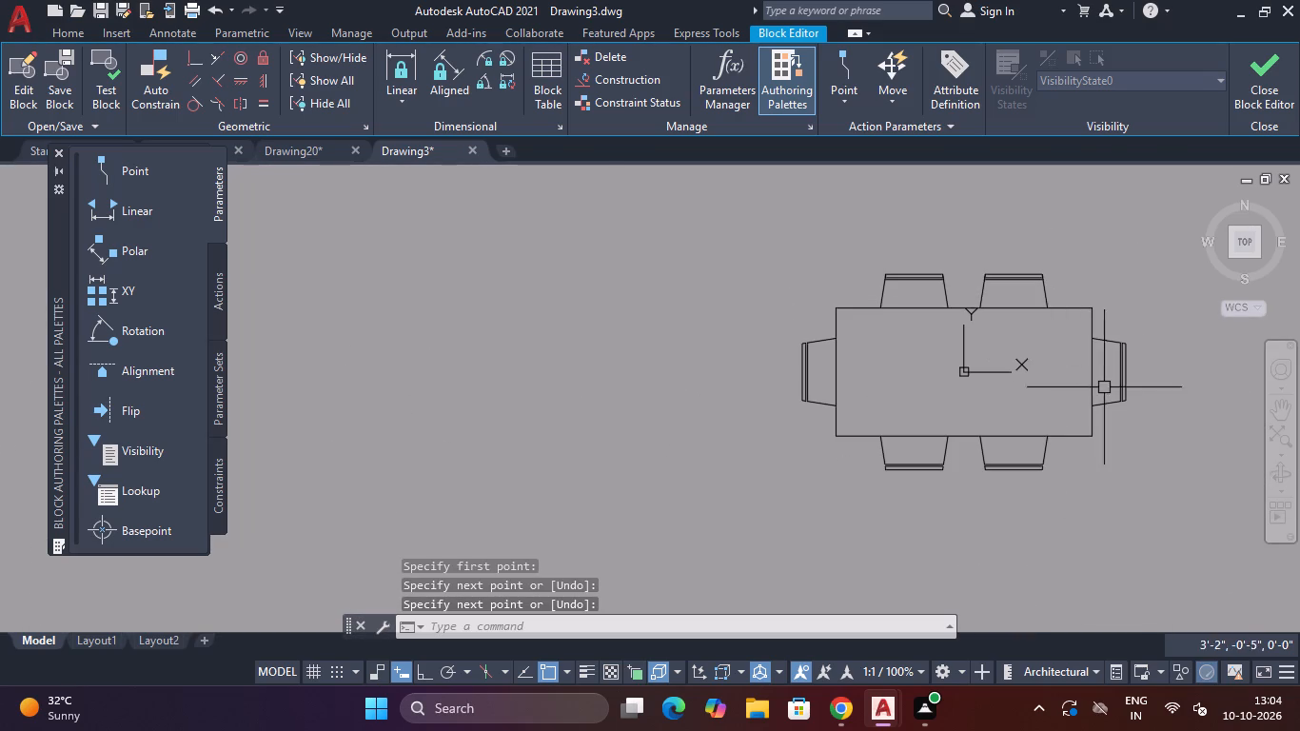
Draw a line joining the seat's upper corner to the backrest's outer corner on the chair at the table's right end.
scroll(1103, 358, "up", 3)
key("space")
left_click(1151, 298)
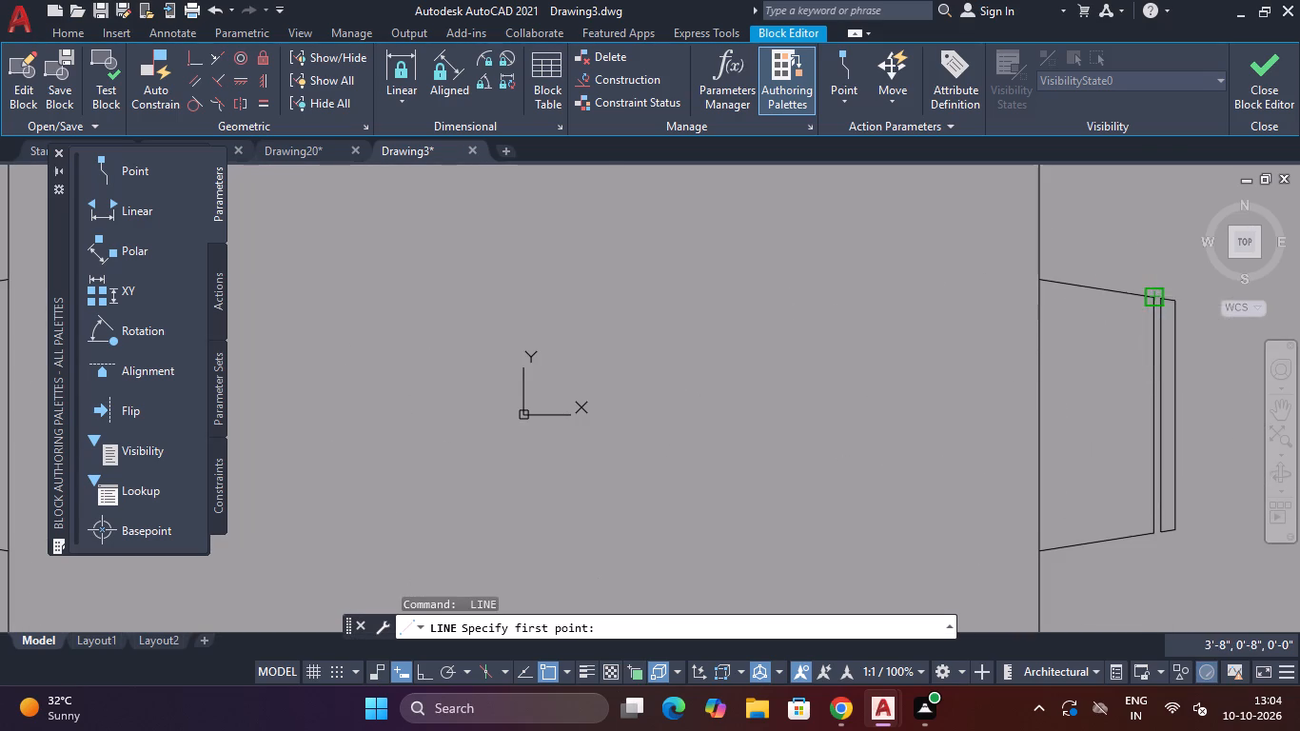
Complete the upper side line on the chair at the table's right end and draw the matching seat-to-outer-backrest line on its lower side.
scroll(1172, 303, "up", 4)
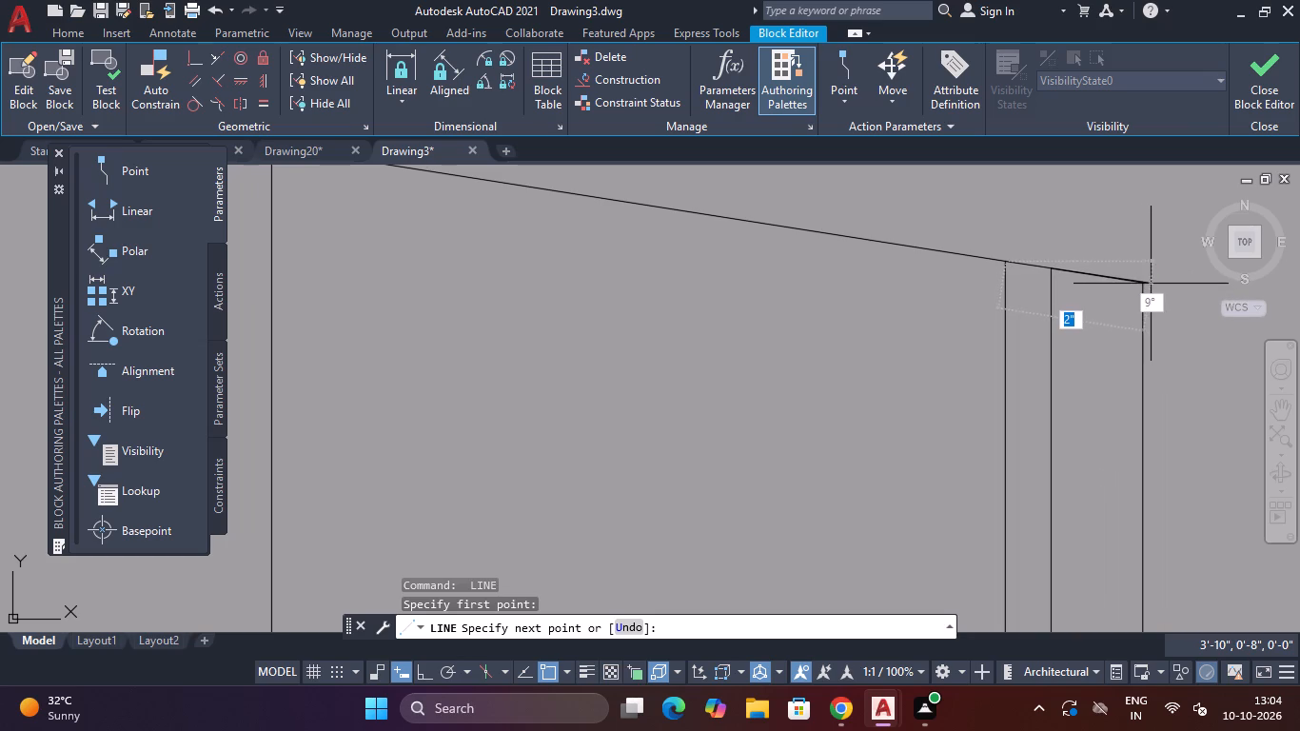
left_click(1142, 283)
scroll(1142, 283, "down", 5)
key("Escape")
scroll(1138, 390, "down", 4)
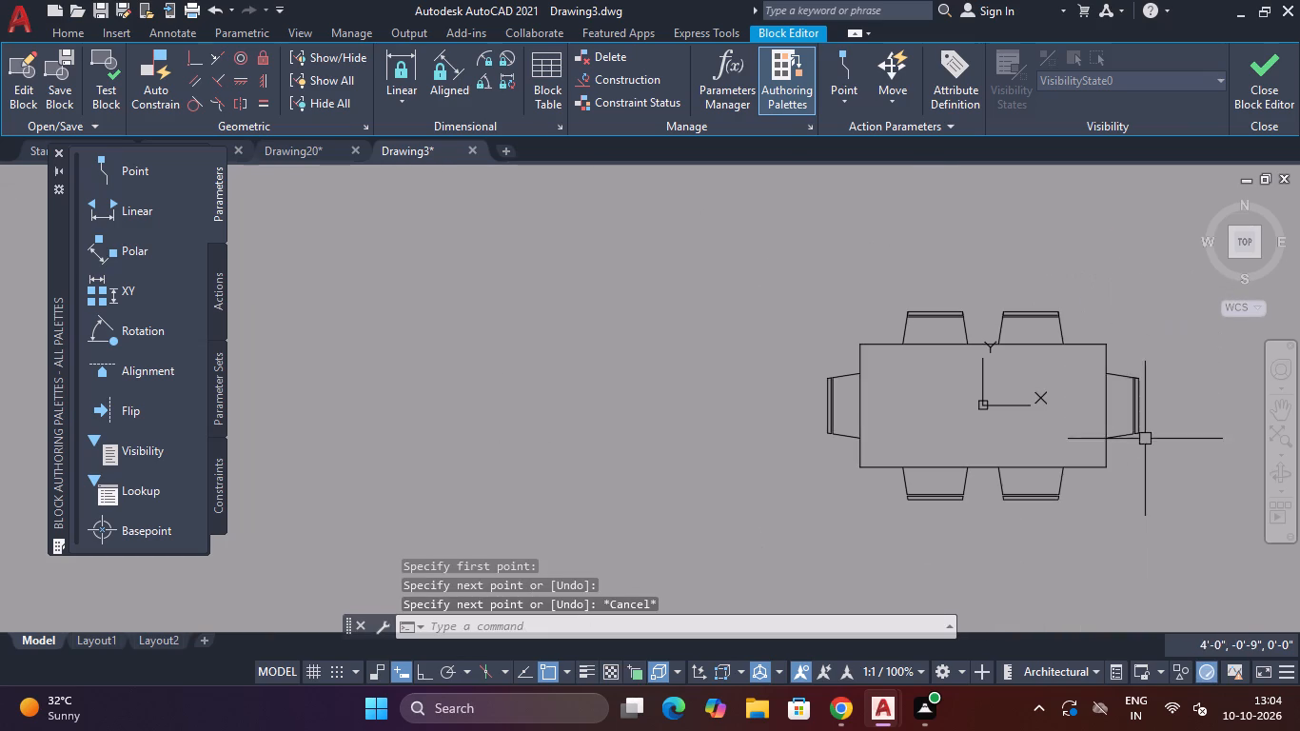
key("space")
scroll(1133, 432, "up", 5)
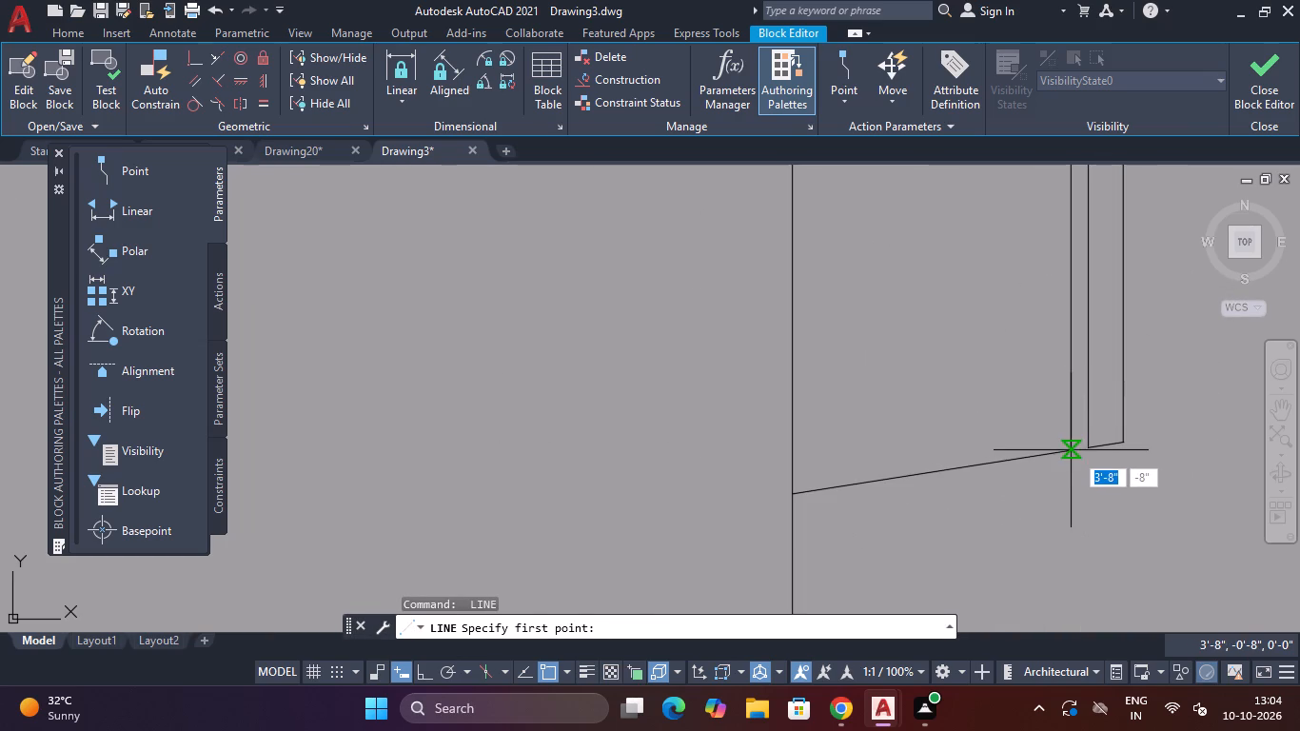
left_click(1073, 453)
left_click(1124, 443)
scroll(1124, 443, "down", 5)
key("Escape")
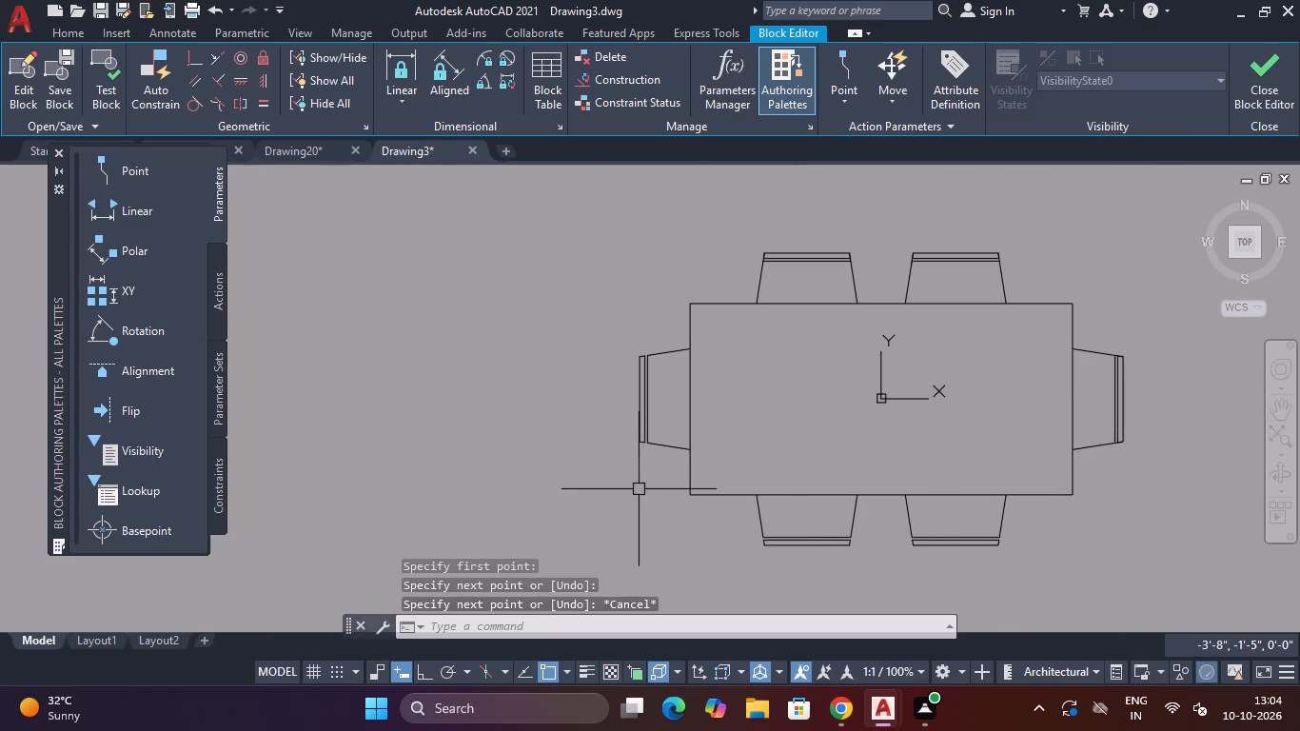
Draw lines joining the seat corners to the outer backrest corners on both sides of the lower-left chair.
key("space")
scroll(731, 519, "up", 4)
scroll(754, 545, "down", 5)
scroll(775, 570, "up", 5)
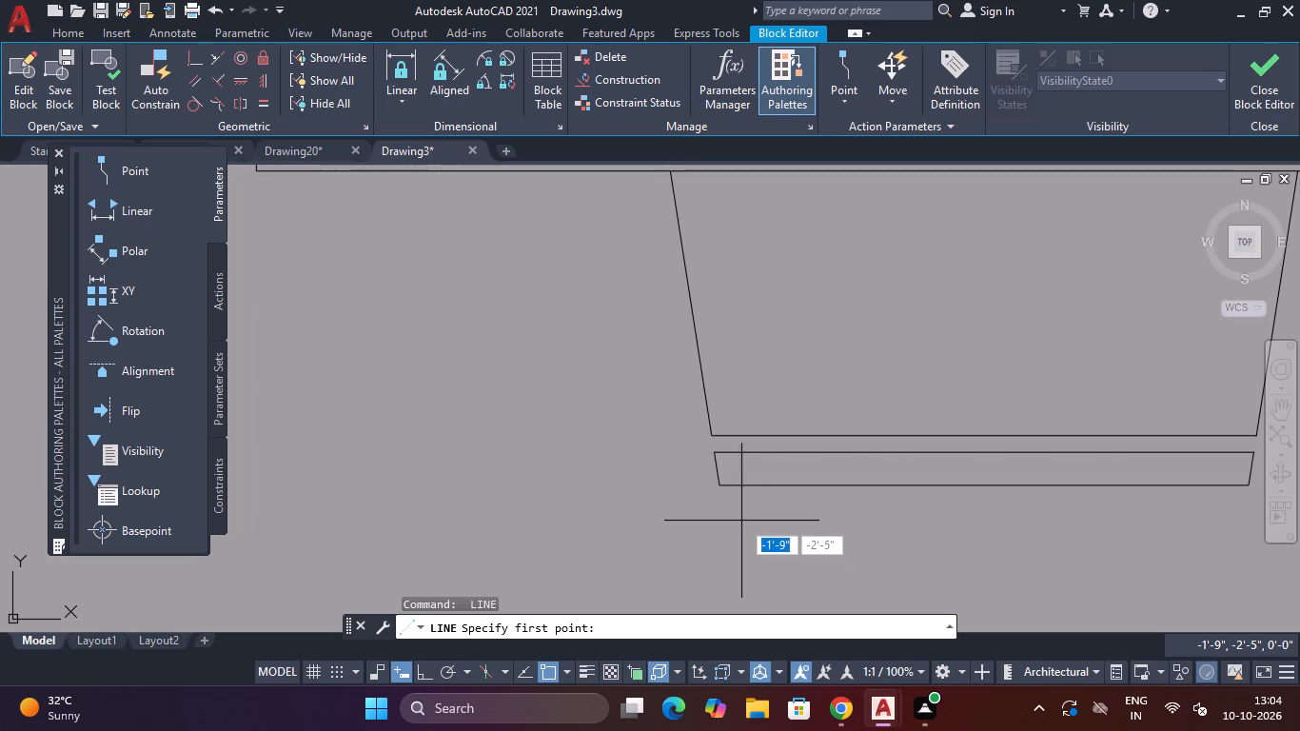
left_click_drag(710, 430, 714, 442)
left_click(724, 484)
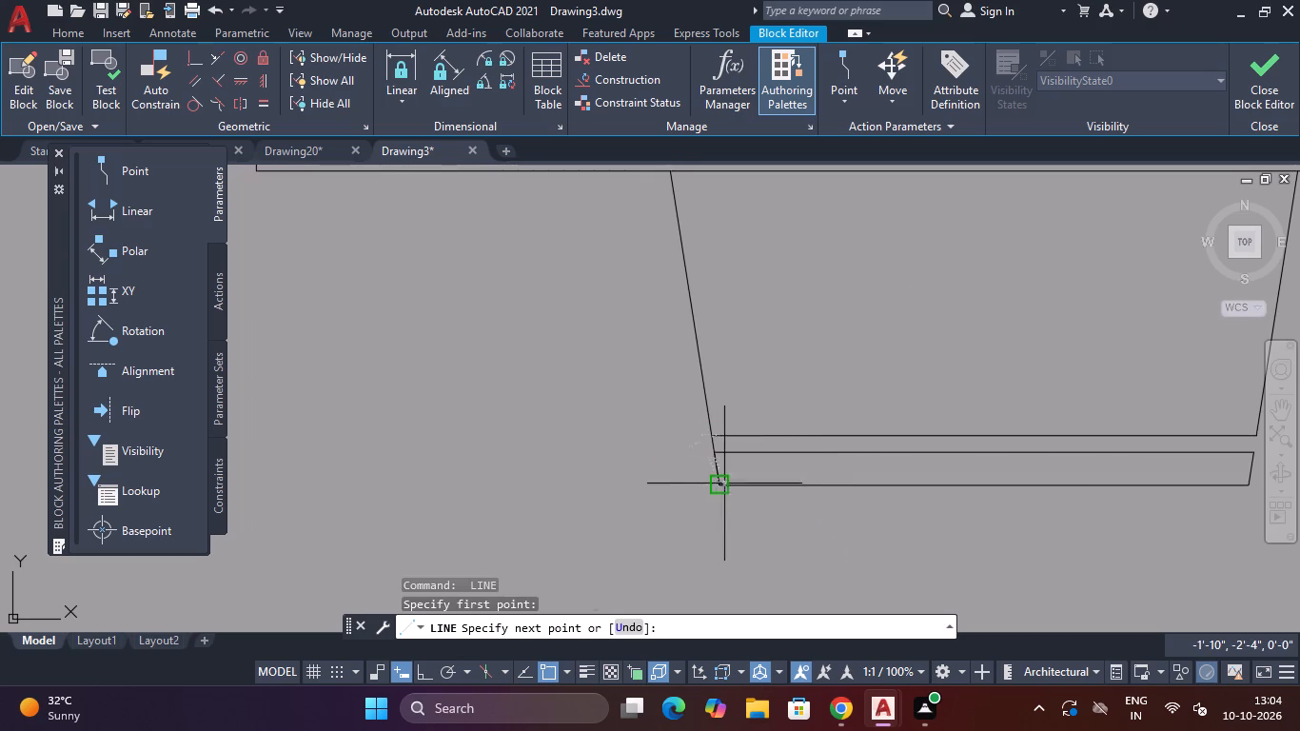
scroll(739, 478, "down", 5)
key("Escape")
key("space")
scroll(798, 478, "up", 4)
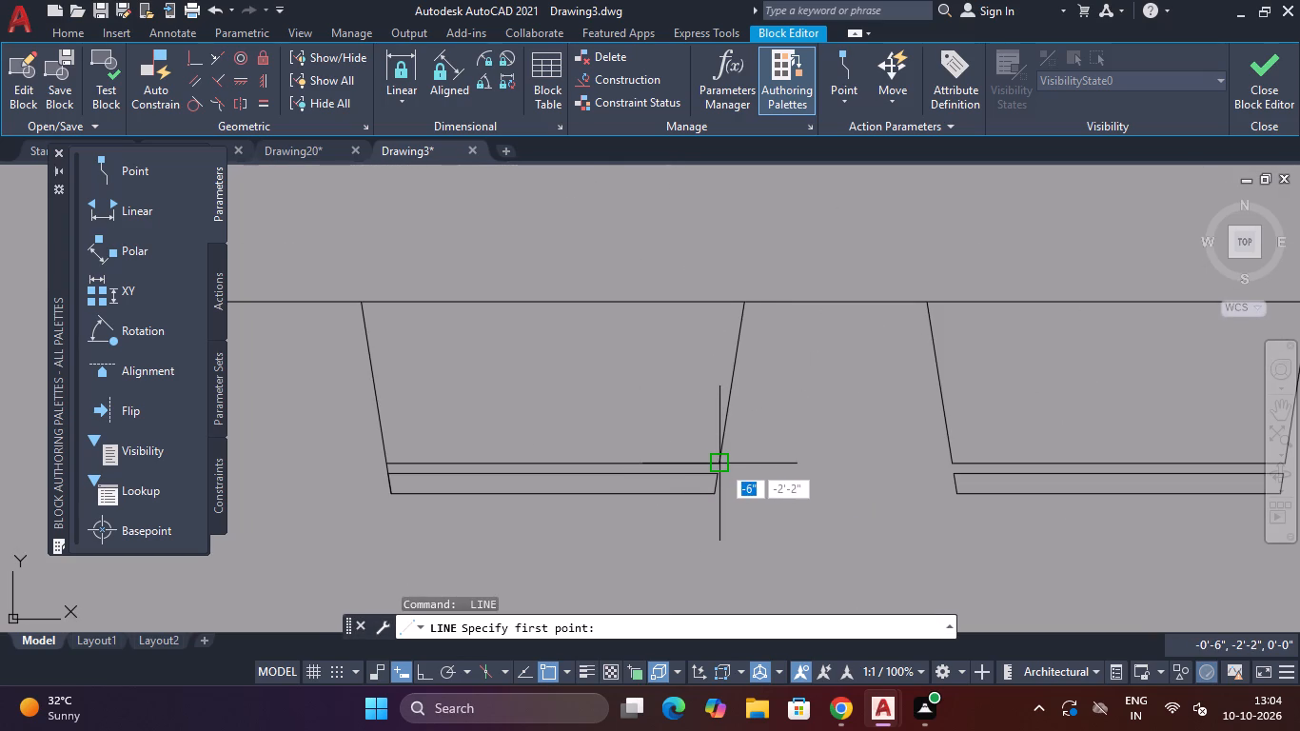
left_click(722, 464)
left_click(710, 497)
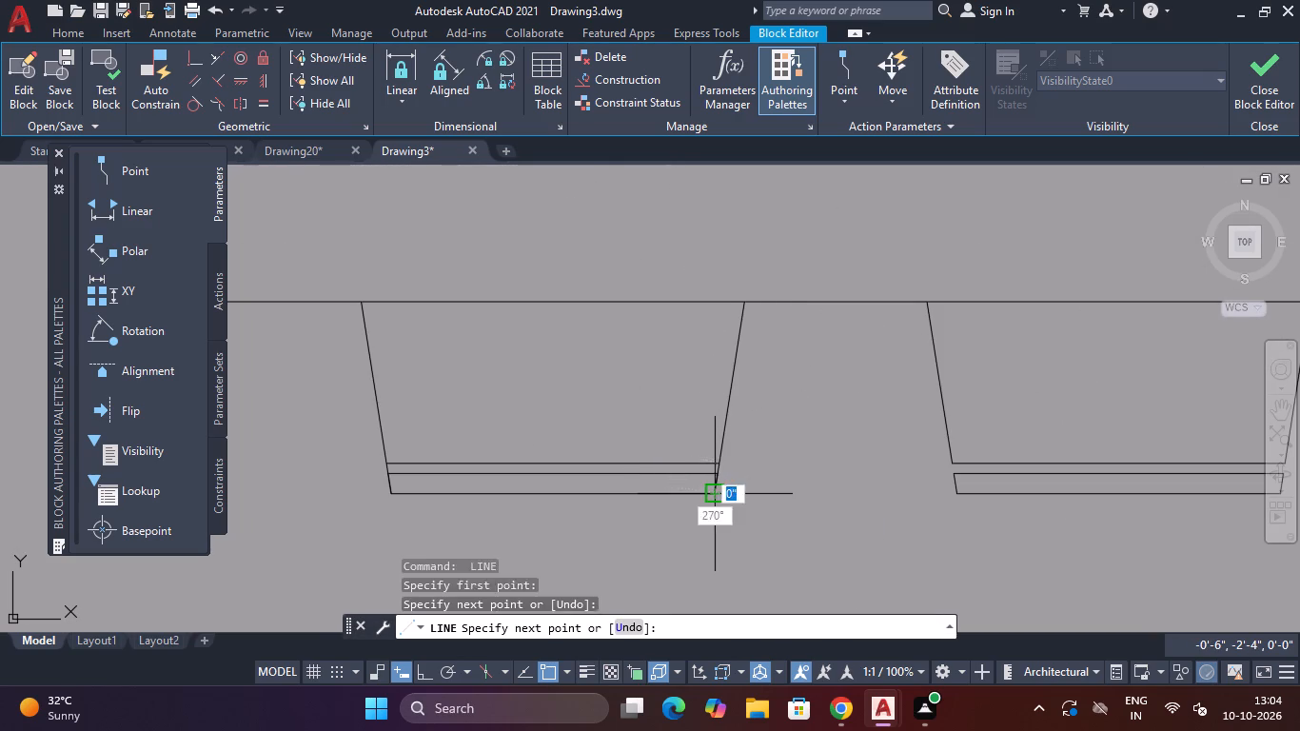
key("Escape")
Draw lines about 2" long joining the seat corners to the outer backrest corners on both sides of the lower-right chair.
scroll(718, 496, "down", 5)
scroll(742, 495, "up", 5)
key("space")
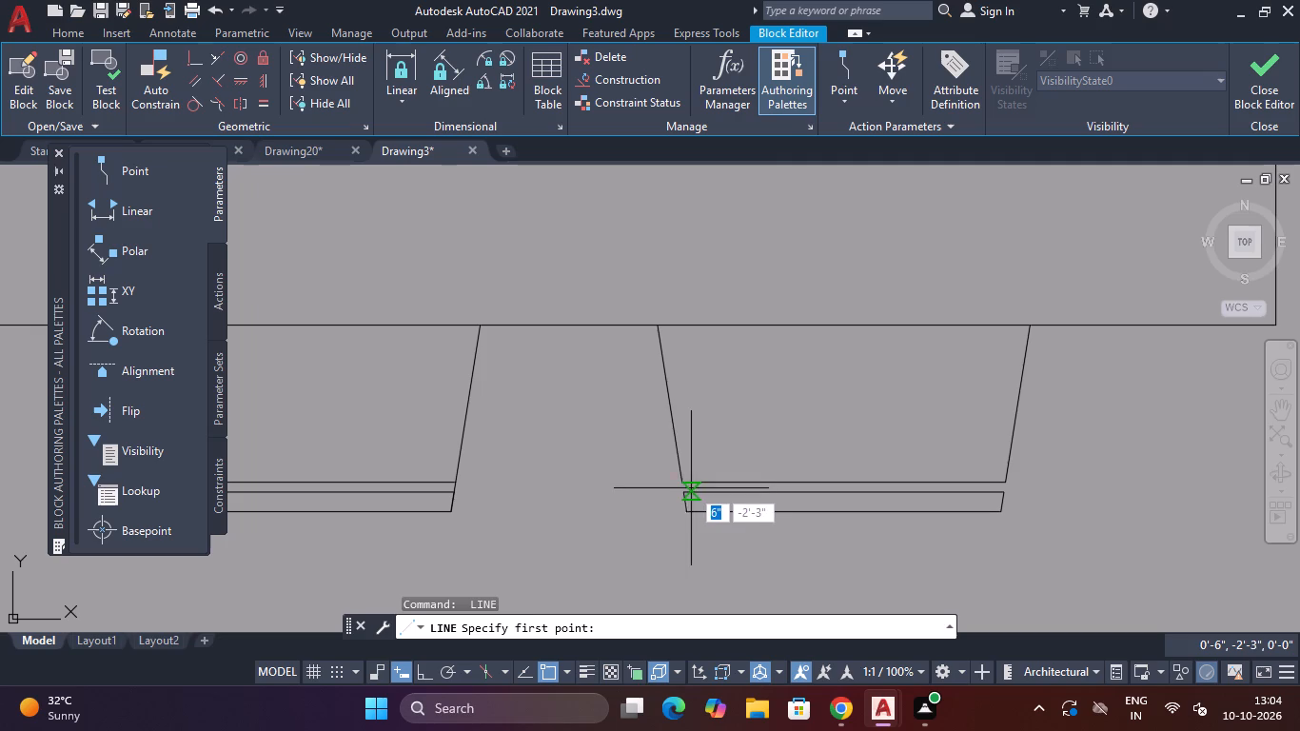
left_click(685, 478)
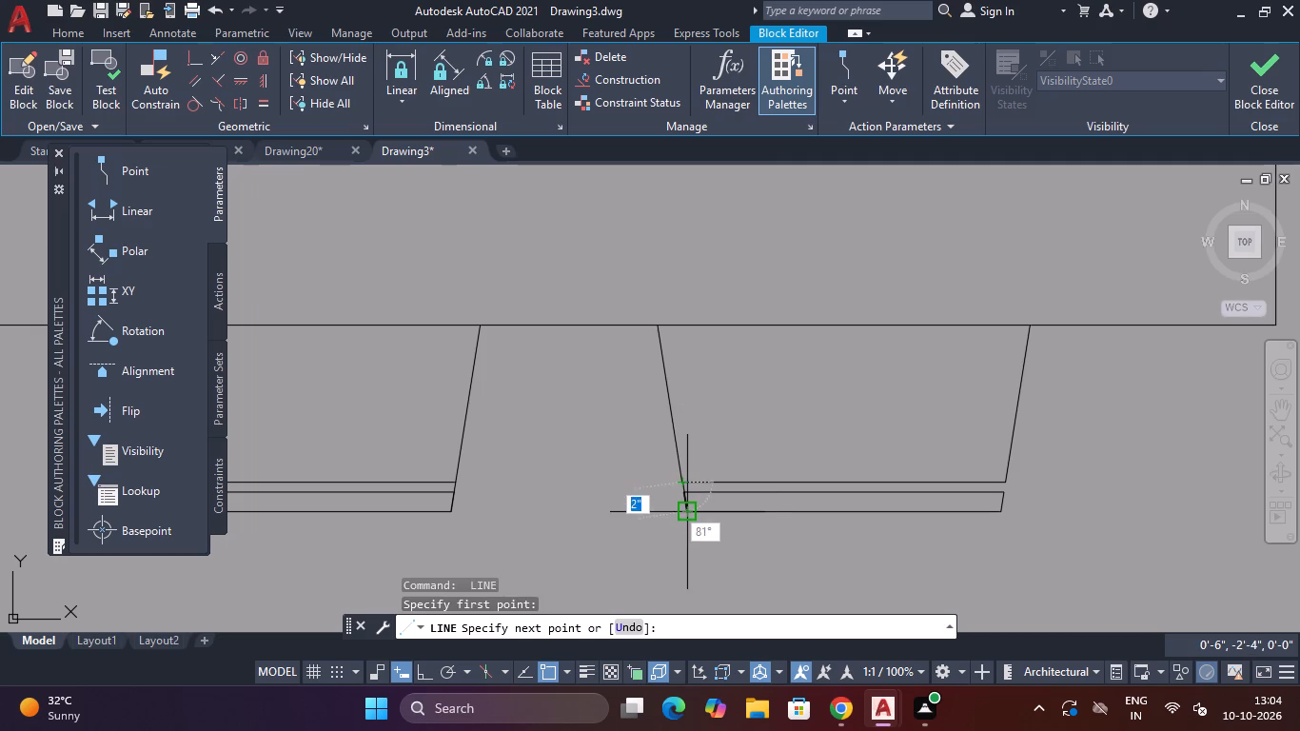
left_click(694, 513)
key("Escape")
scroll(695, 514, "down", 4)
key("space")
scroll(740, 519, "up", 5)
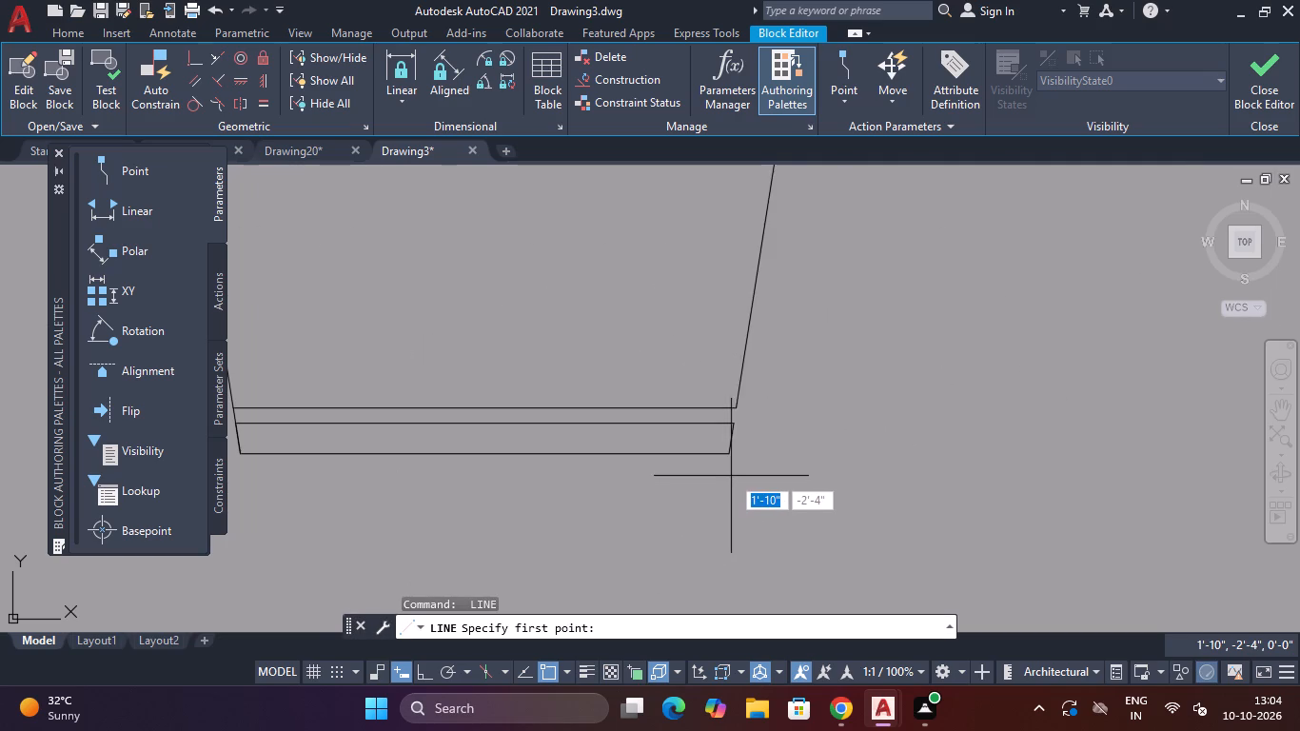
left_click(739, 409)
left_click(723, 456)
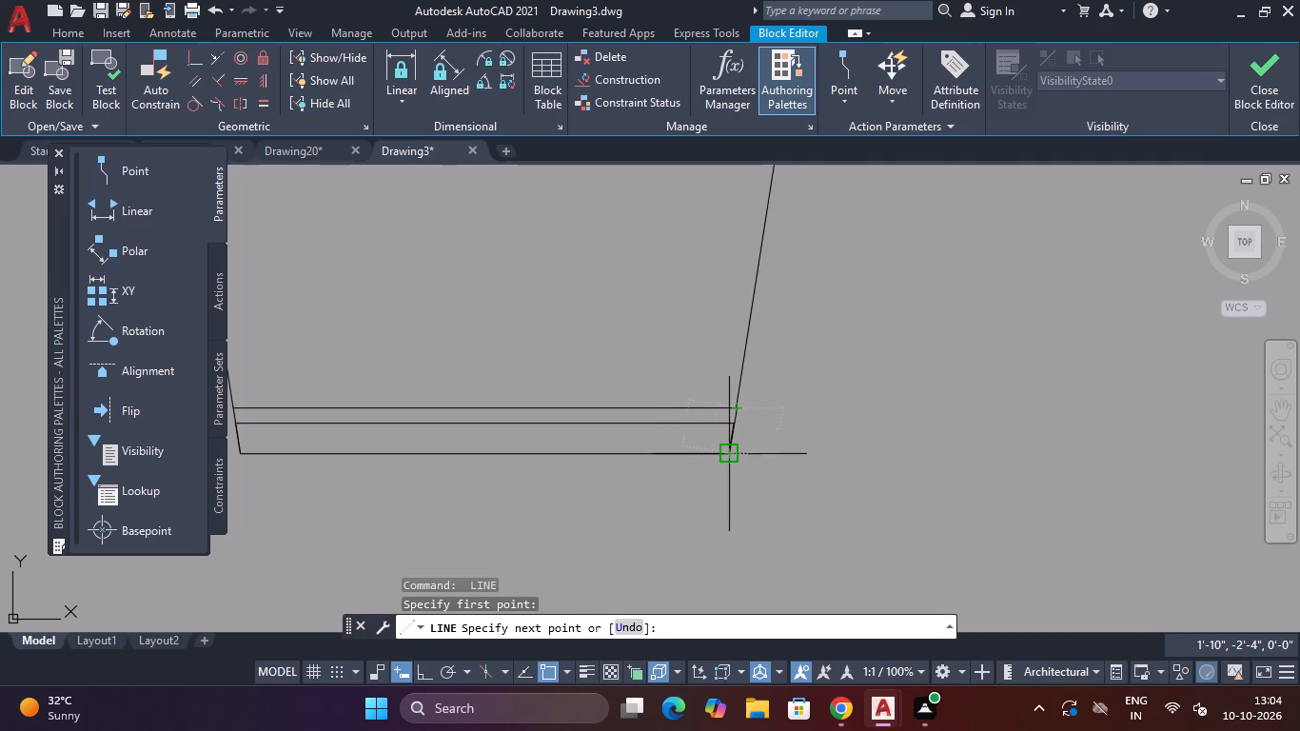
scroll(728, 455, "down", 4)
key("Escape")
Draw lines joining the seat corners to the outer backrest corners on both sides of the chair at the table's left end.
key("space")
scroll(405, 283, "up", 4)
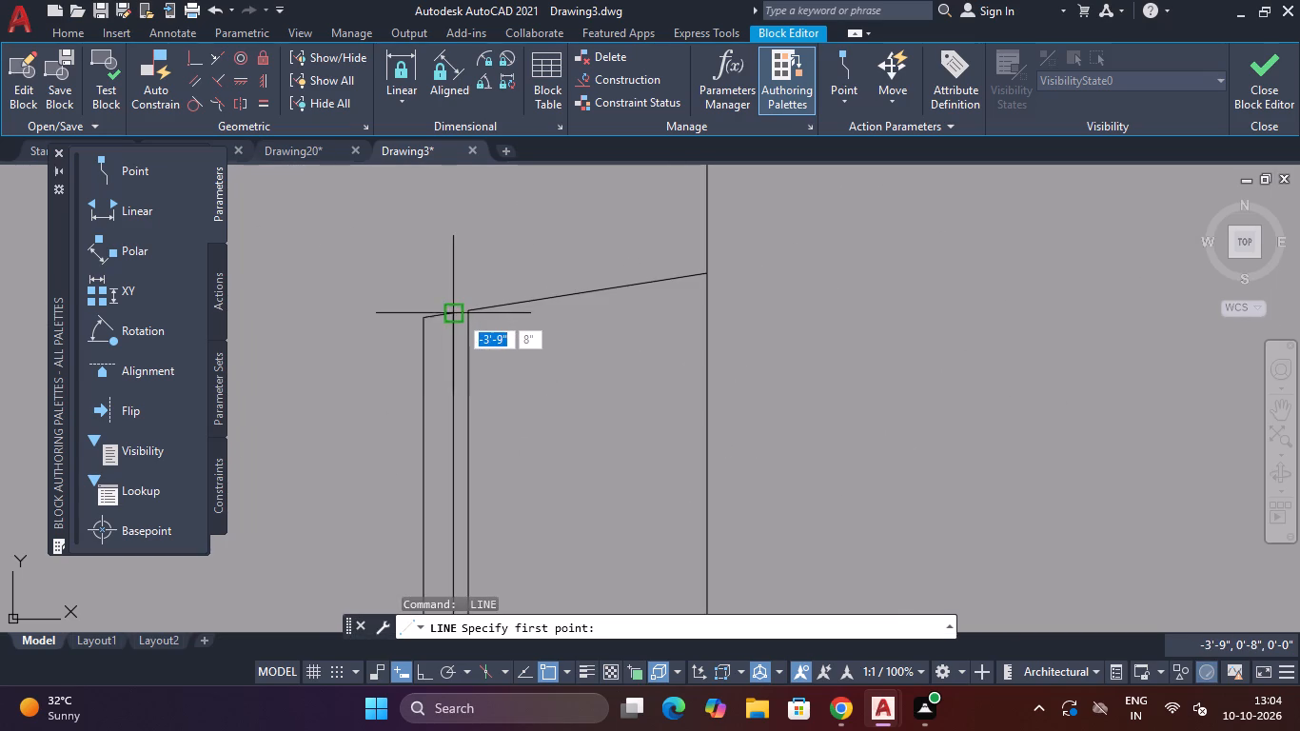
left_click(467, 313)
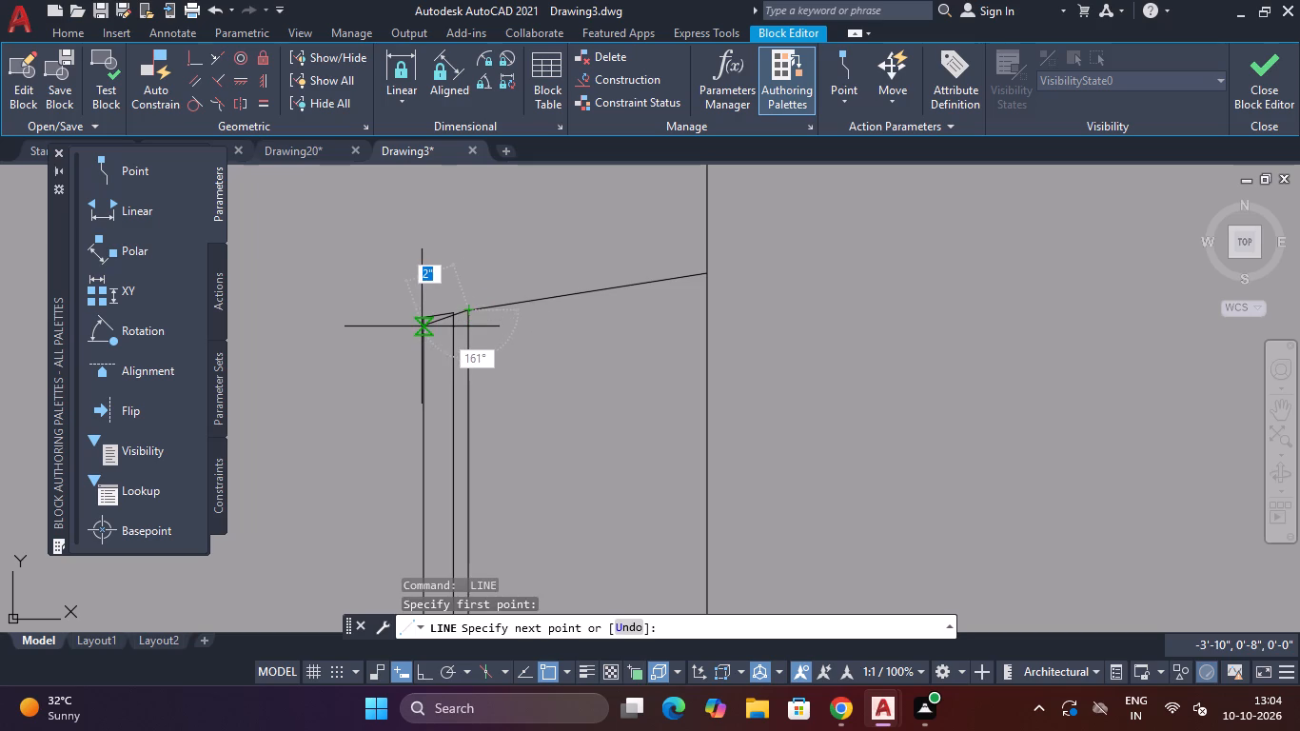
left_click(423, 318)
scroll(429, 318, "down", 4)
key("Escape")
key("space")
scroll(446, 448, "up", 3)
left_click(405, 402)
left_click(351, 388)
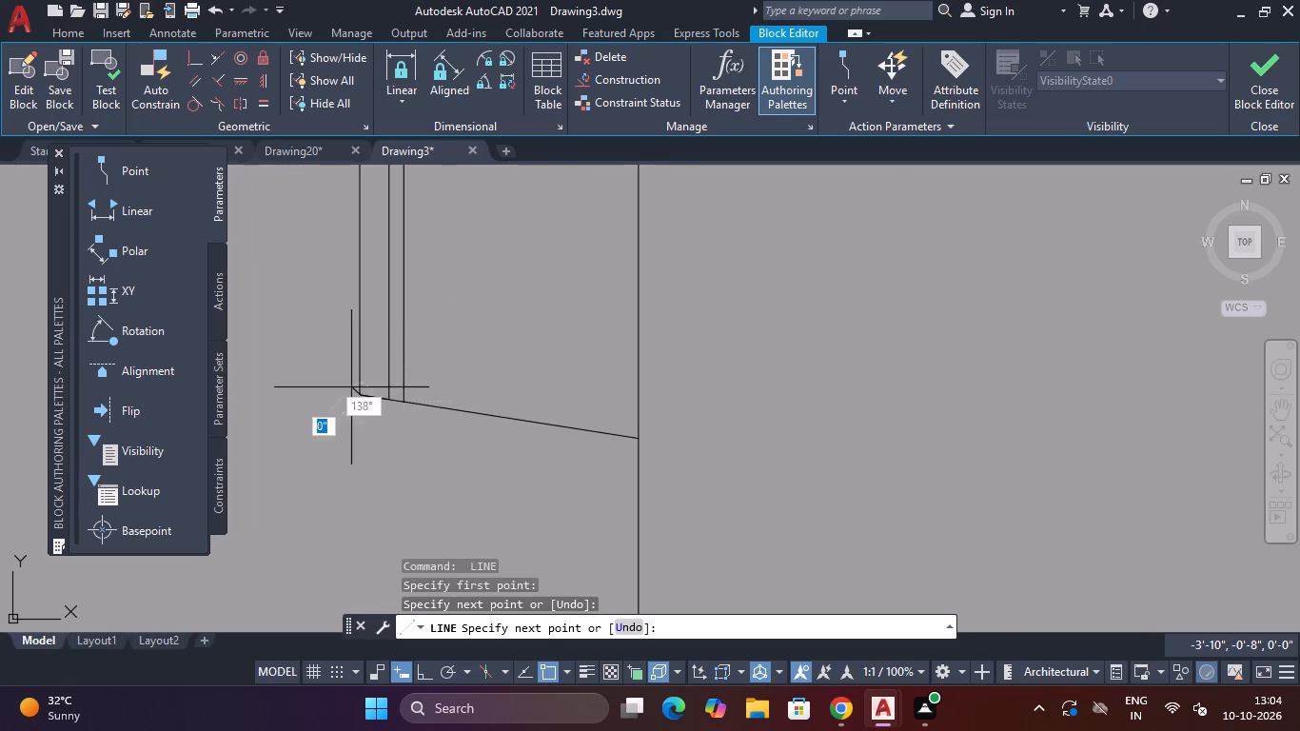
key("Escape")
scroll(351, 387, "down", 5)
Trim away the middle of the three parallel backrest lines on the two chairs along the table's upper edge.
scroll(402, 293, "up", 2)
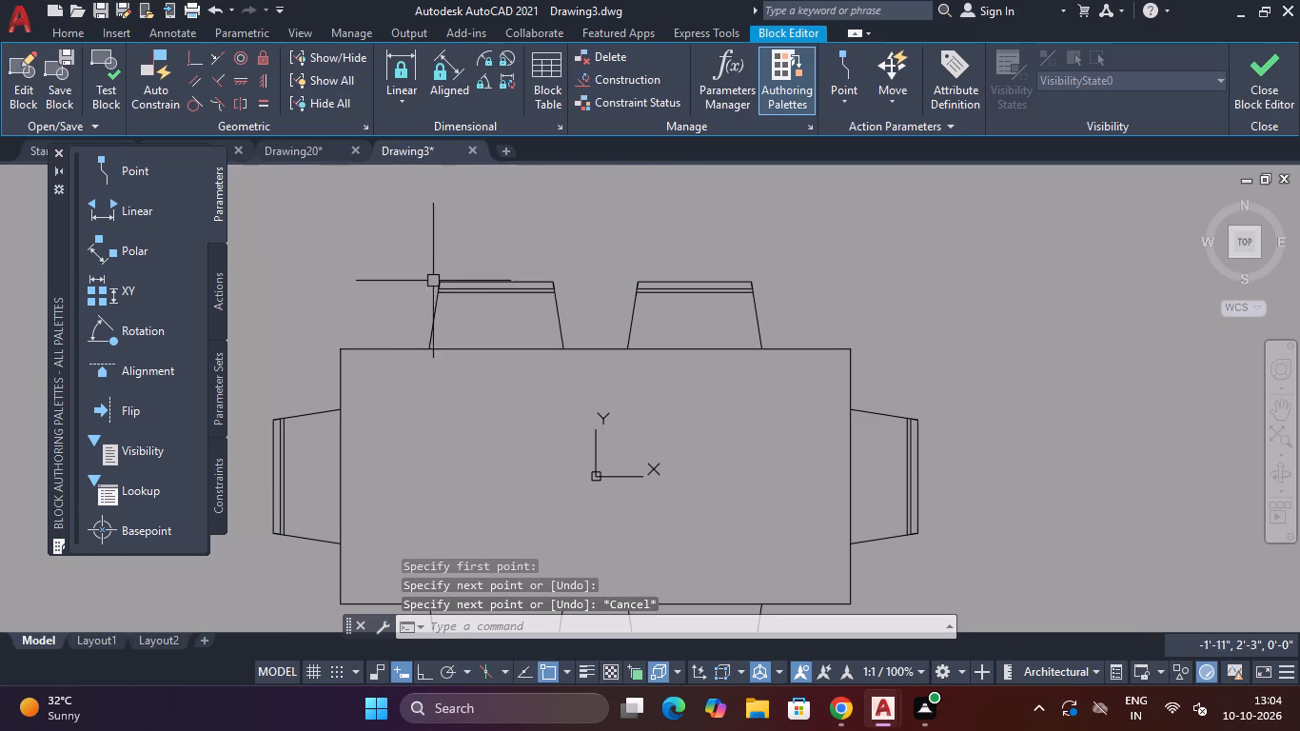
scroll(445, 277, "up", 3)
type("TR")
key("space")
left_click(456, 323)
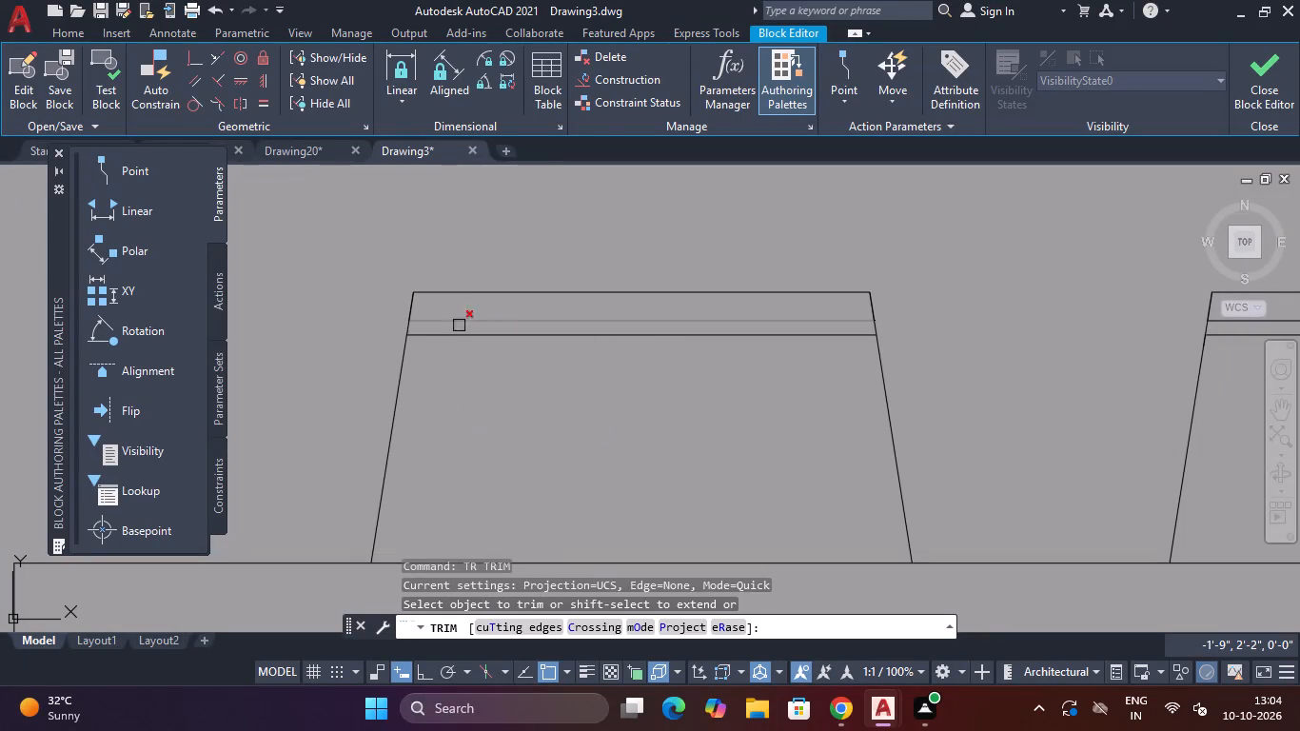
left_click(788, 319)
scroll(837, 334, "down", 4)
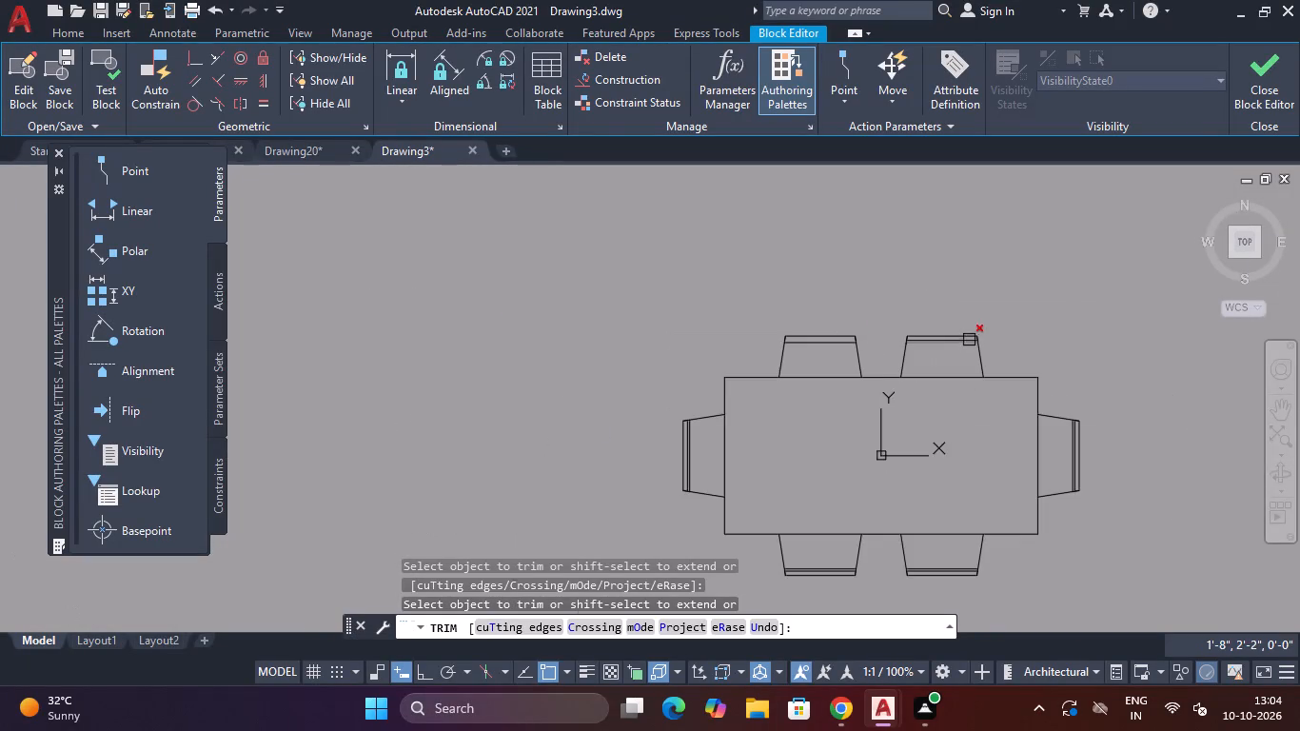
scroll(965, 340, "up", 4)
left_click(954, 339)
scroll(967, 349, "down", 5)
Trim away the middle backrest line on the right-end chair, the two lower chairs and the left-end chair.
scroll(1057, 450, "up", 4)
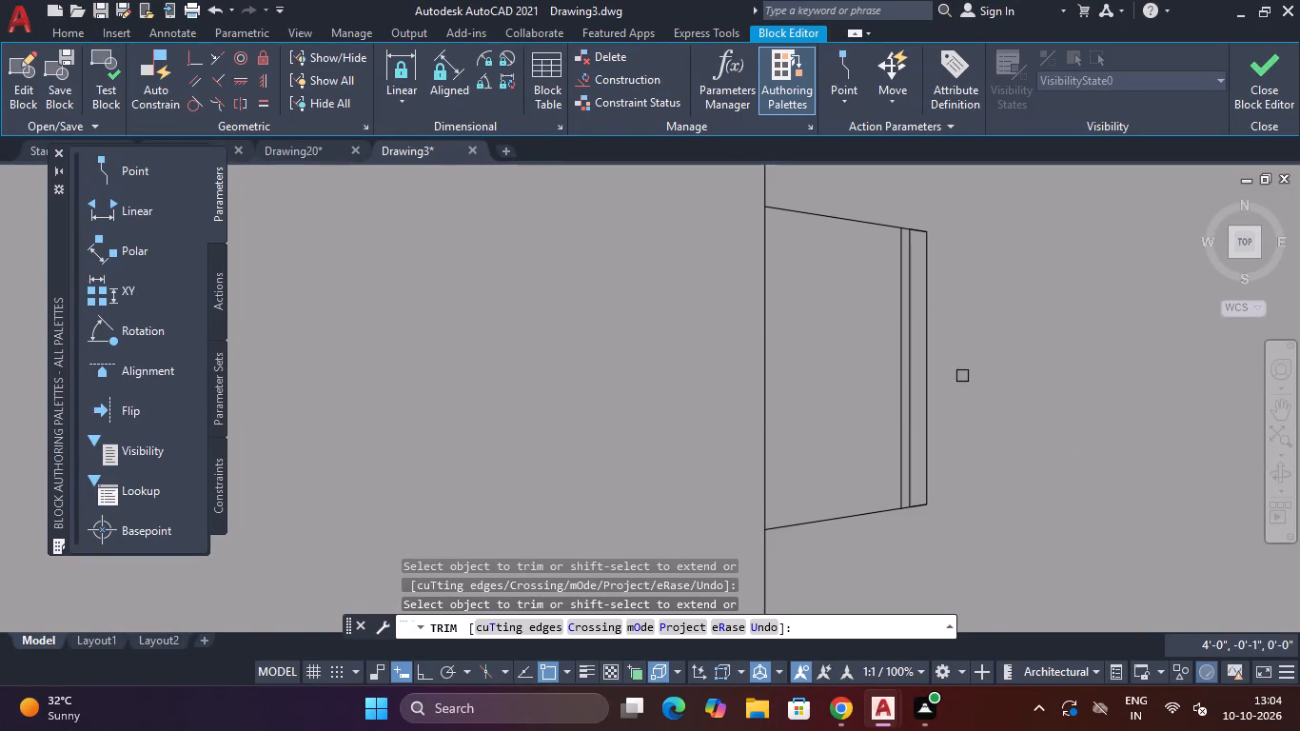
left_click(909, 387)
scroll(914, 395, "down", 4)
scroll(851, 471, "up", 4)
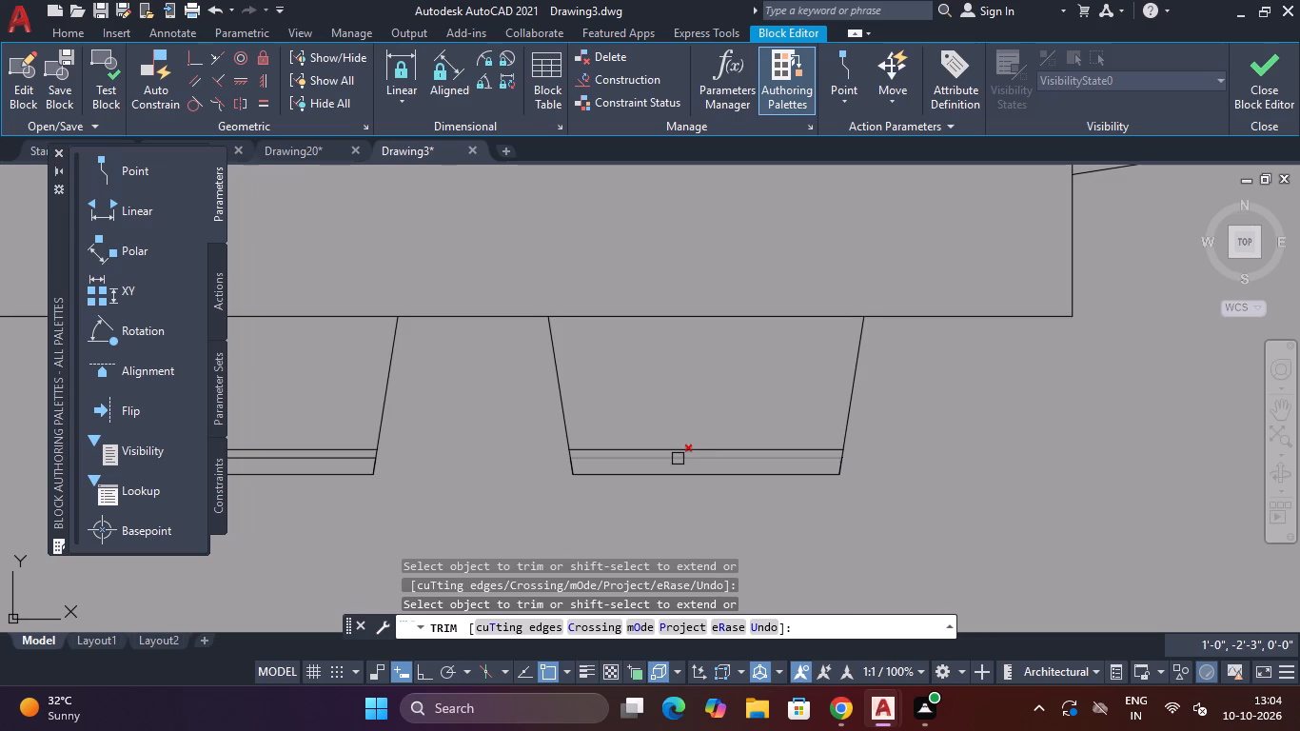
left_click(678, 459)
scroll(678, 459, "down", 4)
scroll(590, 458, "up", 4)
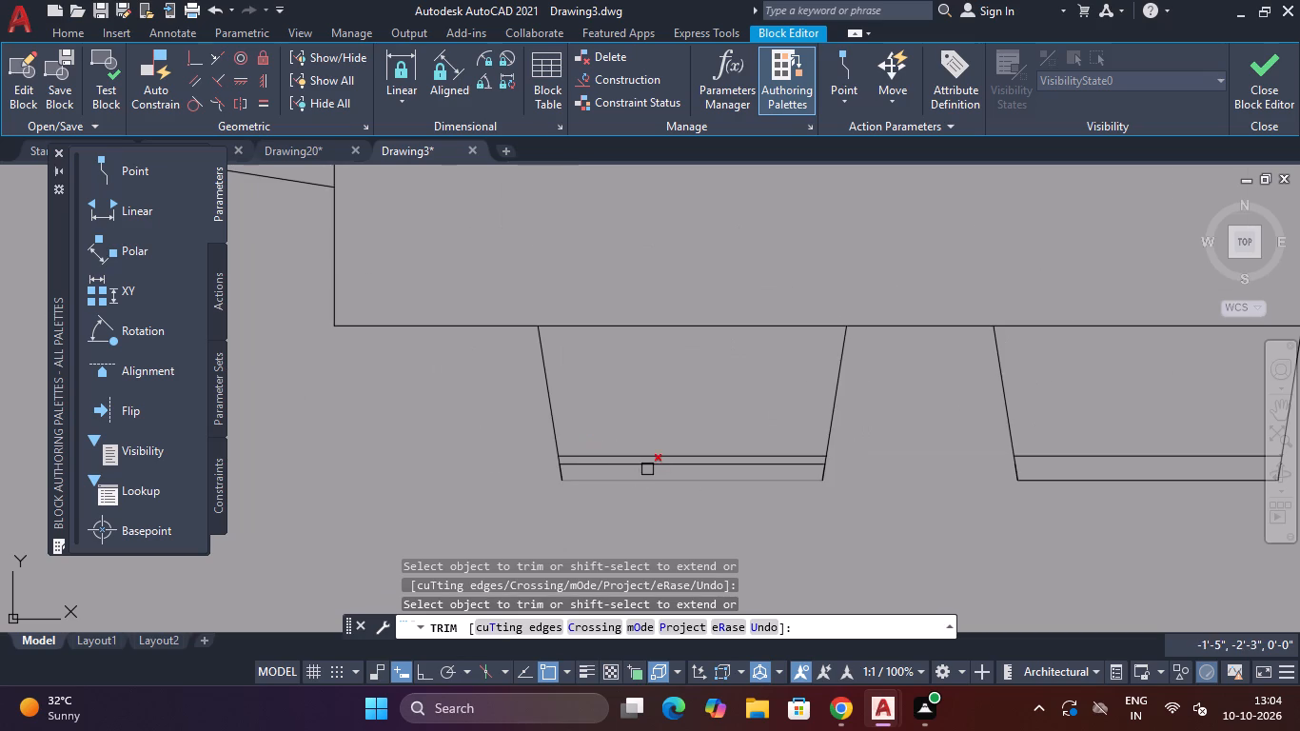
left_click(647, 469)
scroll(647, 467, "down", 4)
scroll(583, 398, "up", 4)
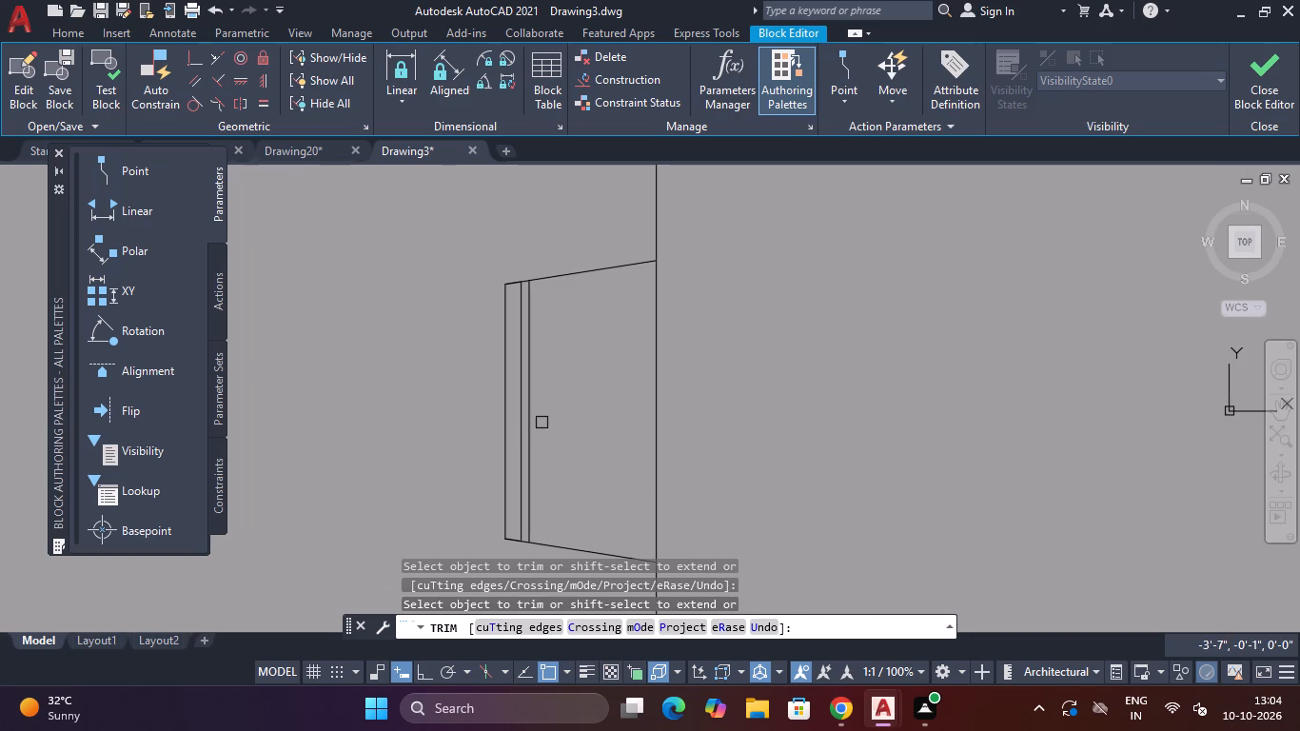
left_click(521, 426)
scroll(544, 414, "down", 5)
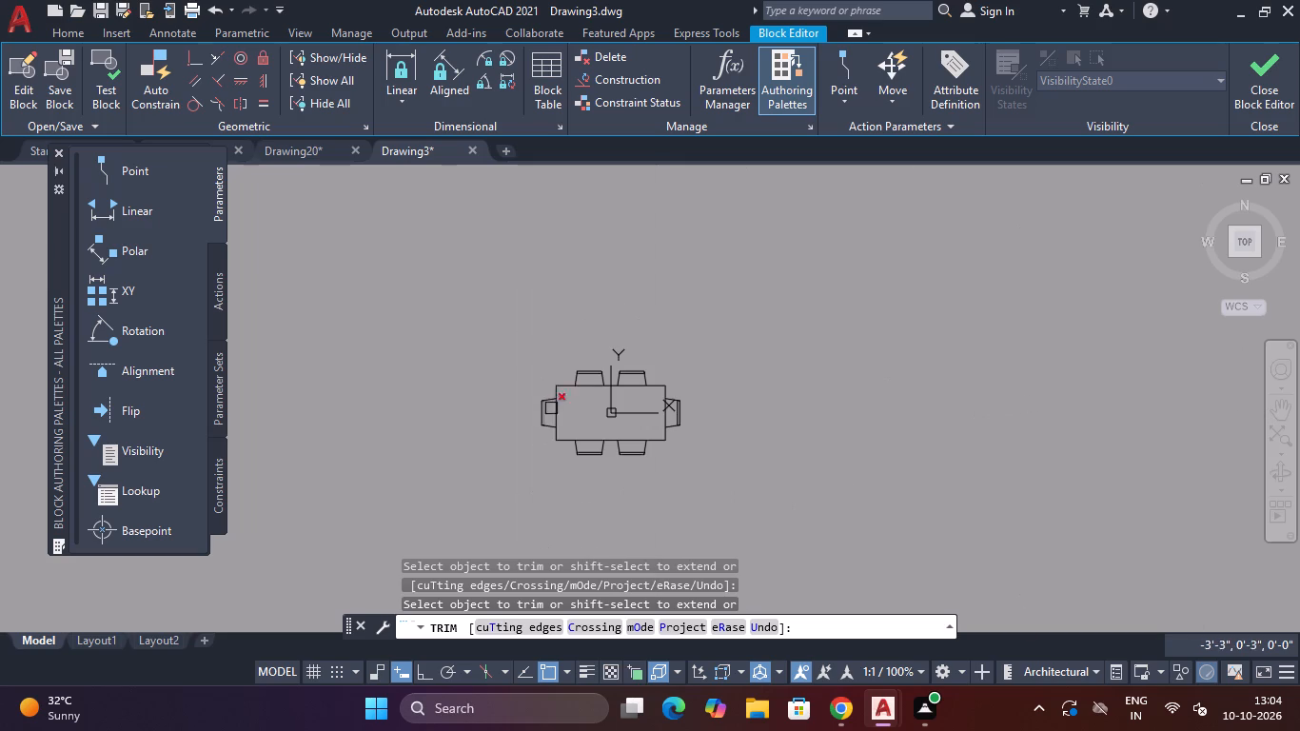
key("Escape")
Join the outer backrest line and its short side lines on the upper-left chair.
scroll(574, 361, "up", 5)
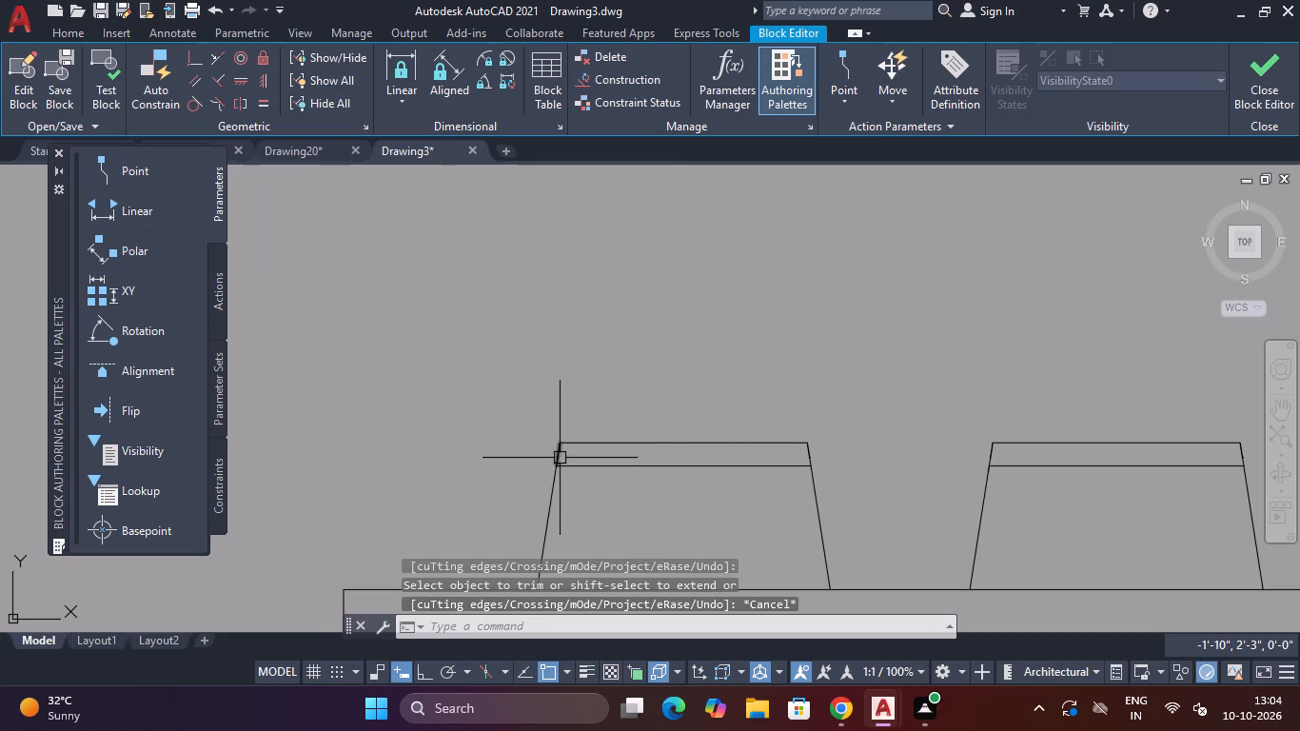
left_click(559, 458)
left_click(598, 445)
key("Escape")
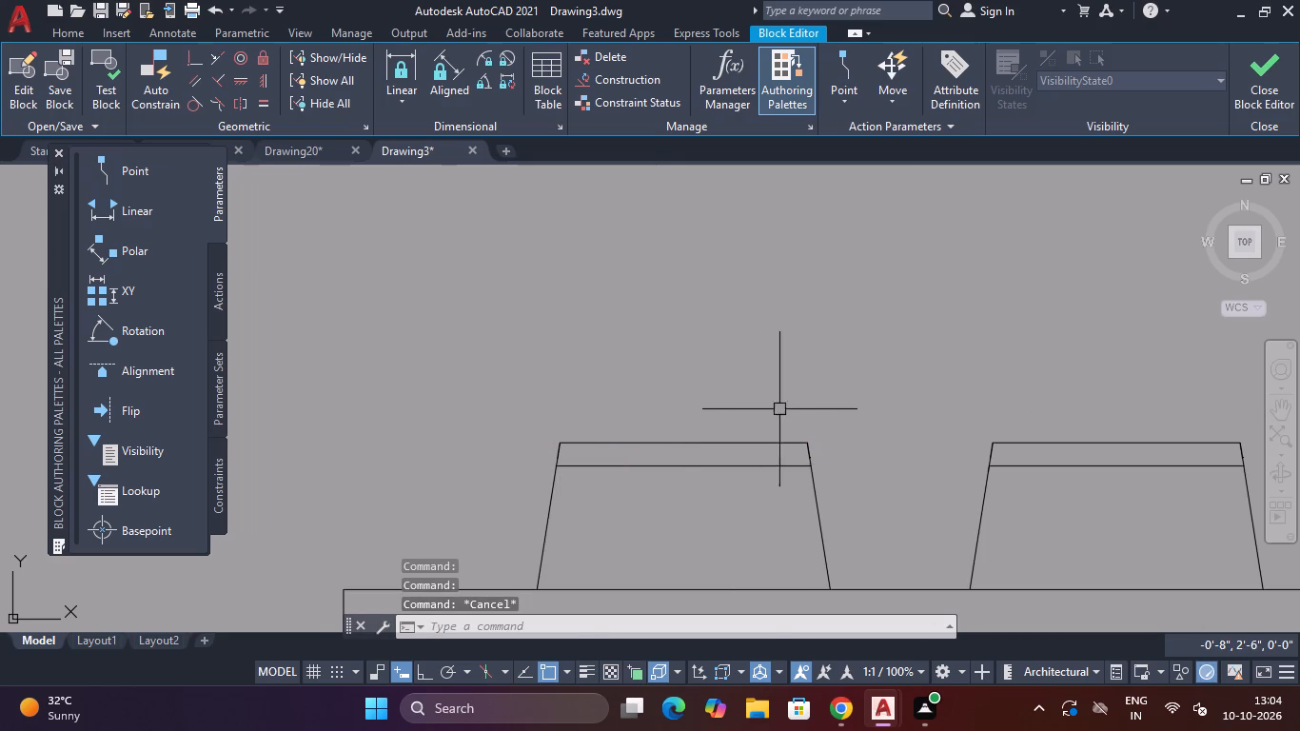
left_click(811, 412)
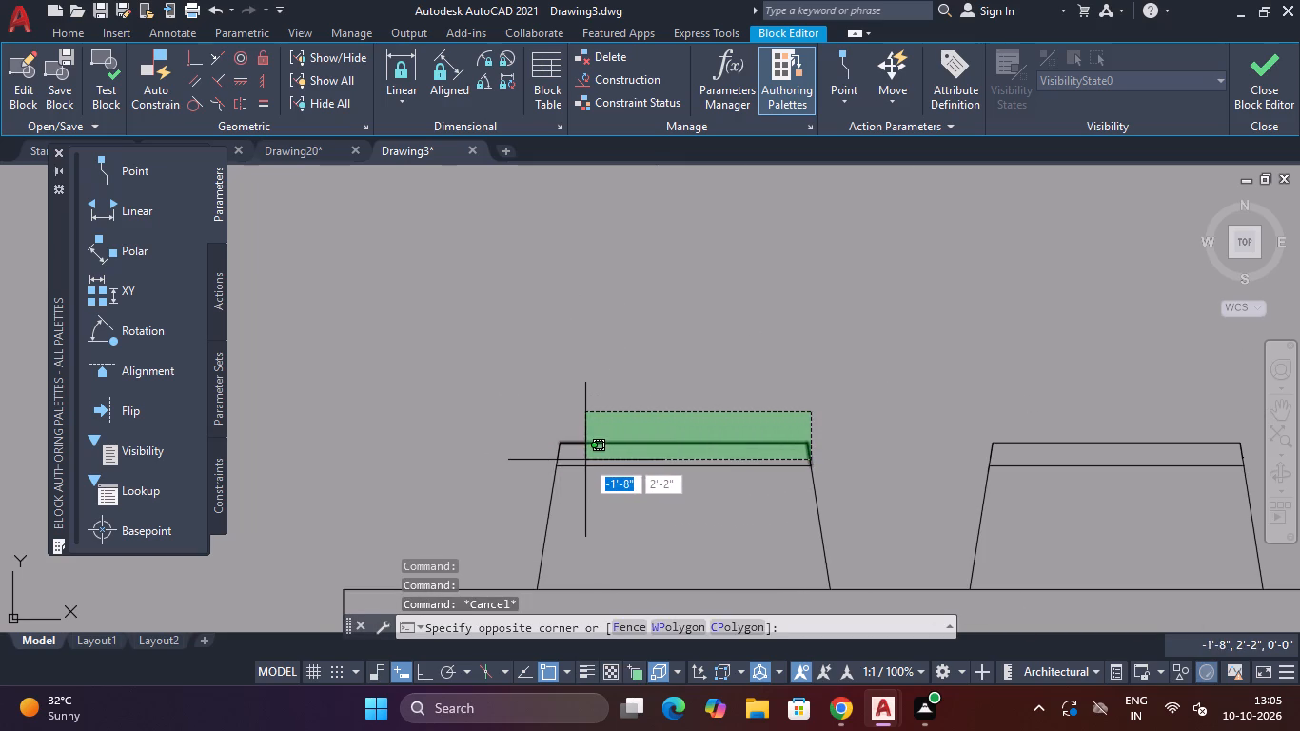
left_click(542, 464)
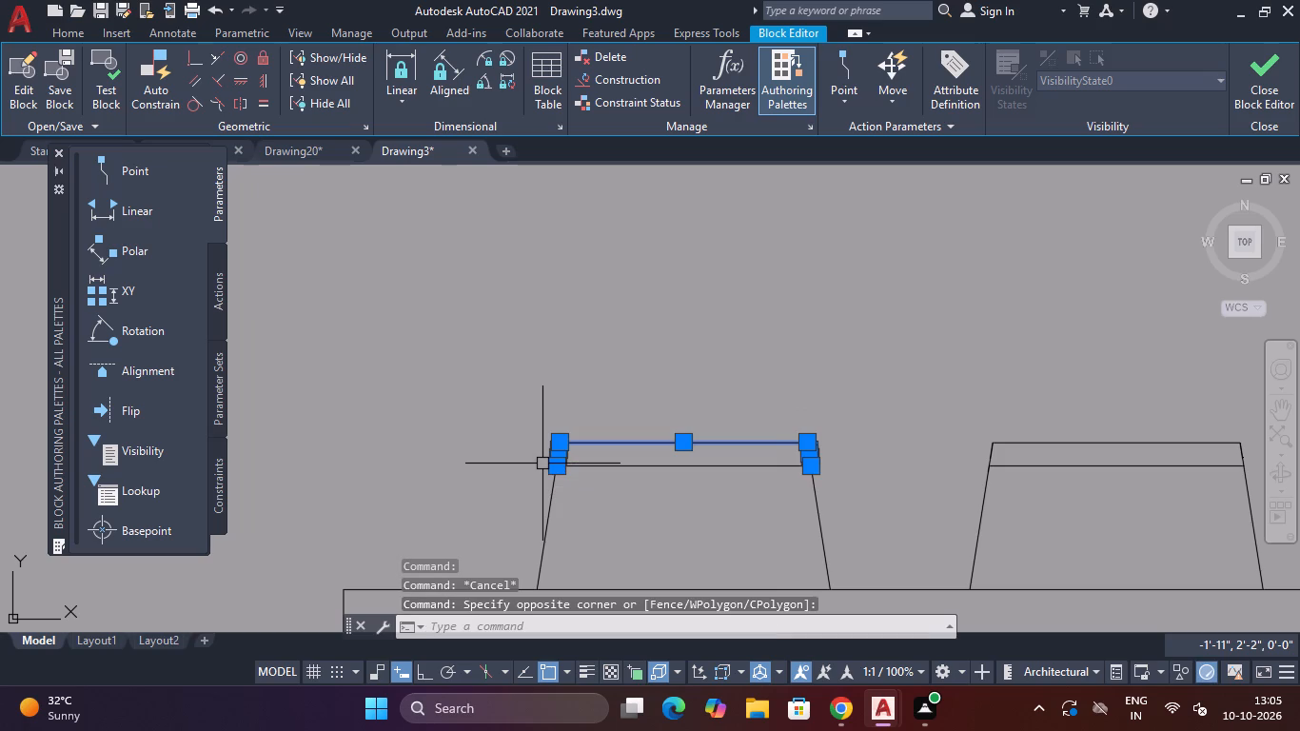
type("J")
key("space")
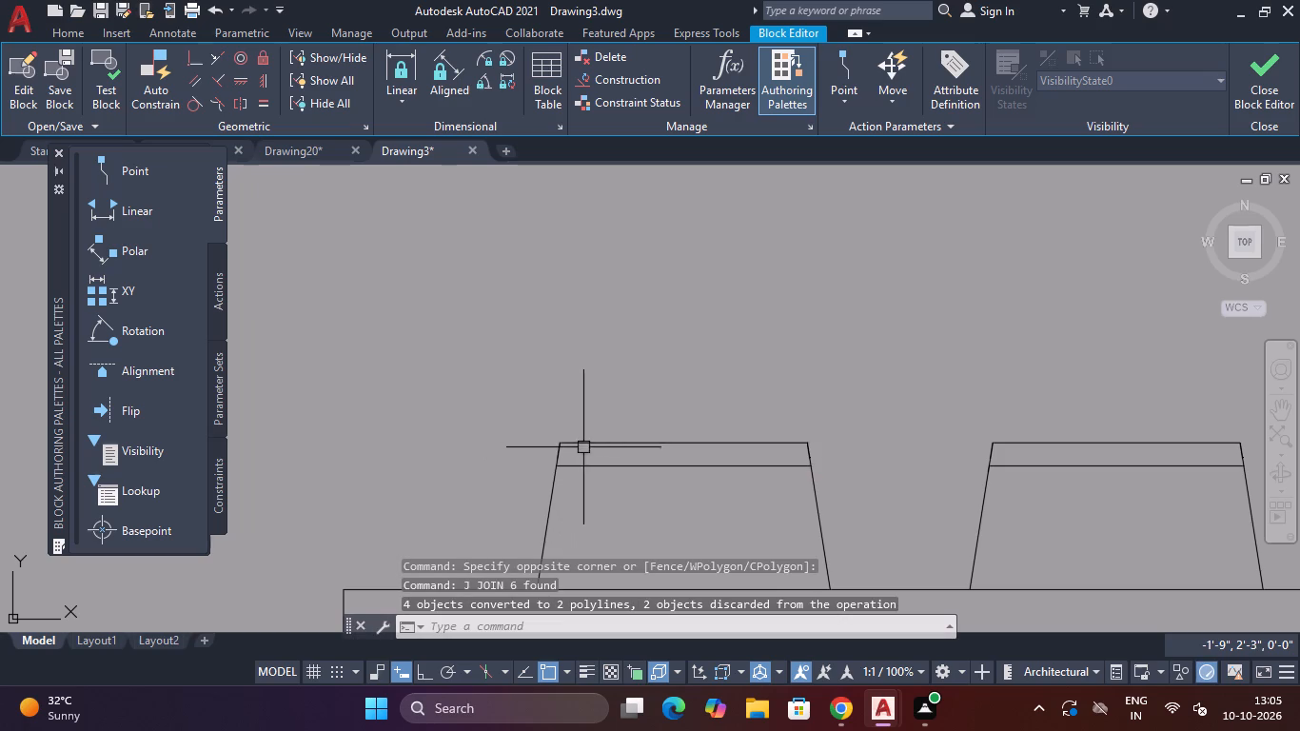
Join the outer backrest line and its short side lines on the upper-right chair.
scroll(622, 456, "down", 1)
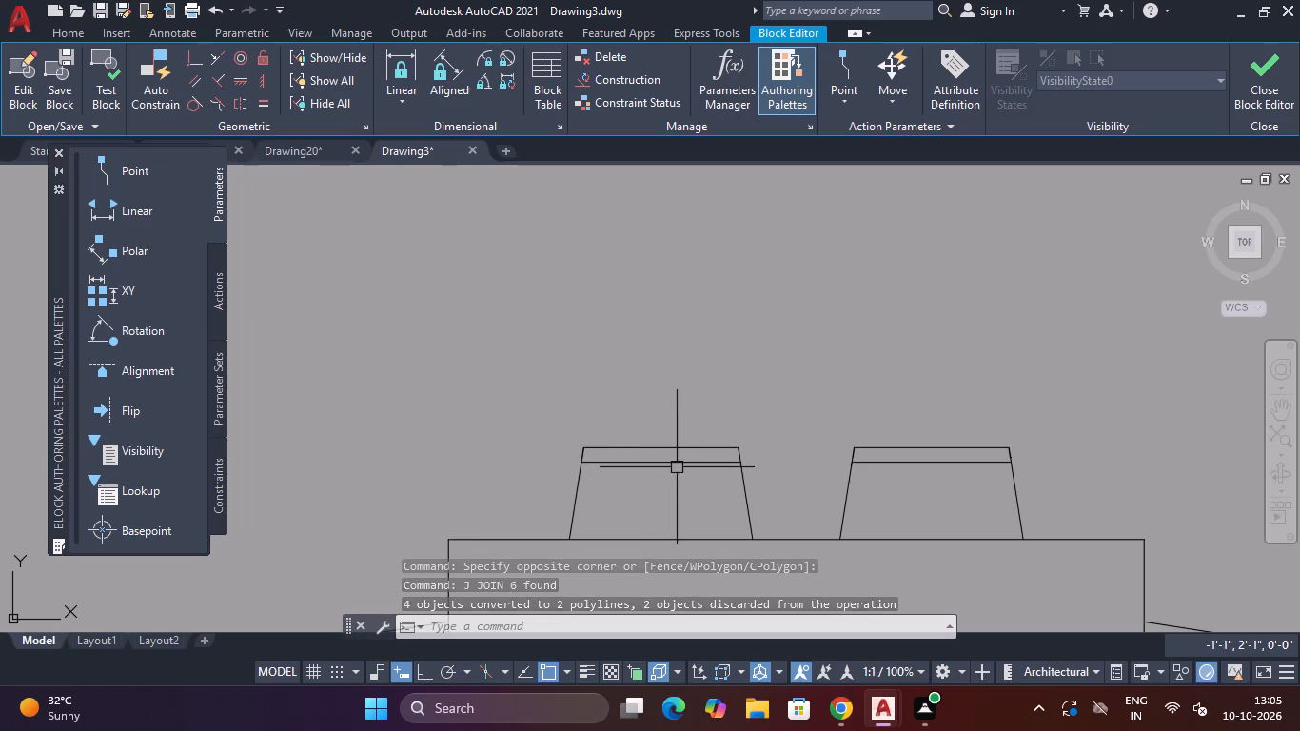
scroll(679, 468, "down", 3)
scroll(689, 468, "up", 4)
left_click_drag(1111, 385, 1110, 399)
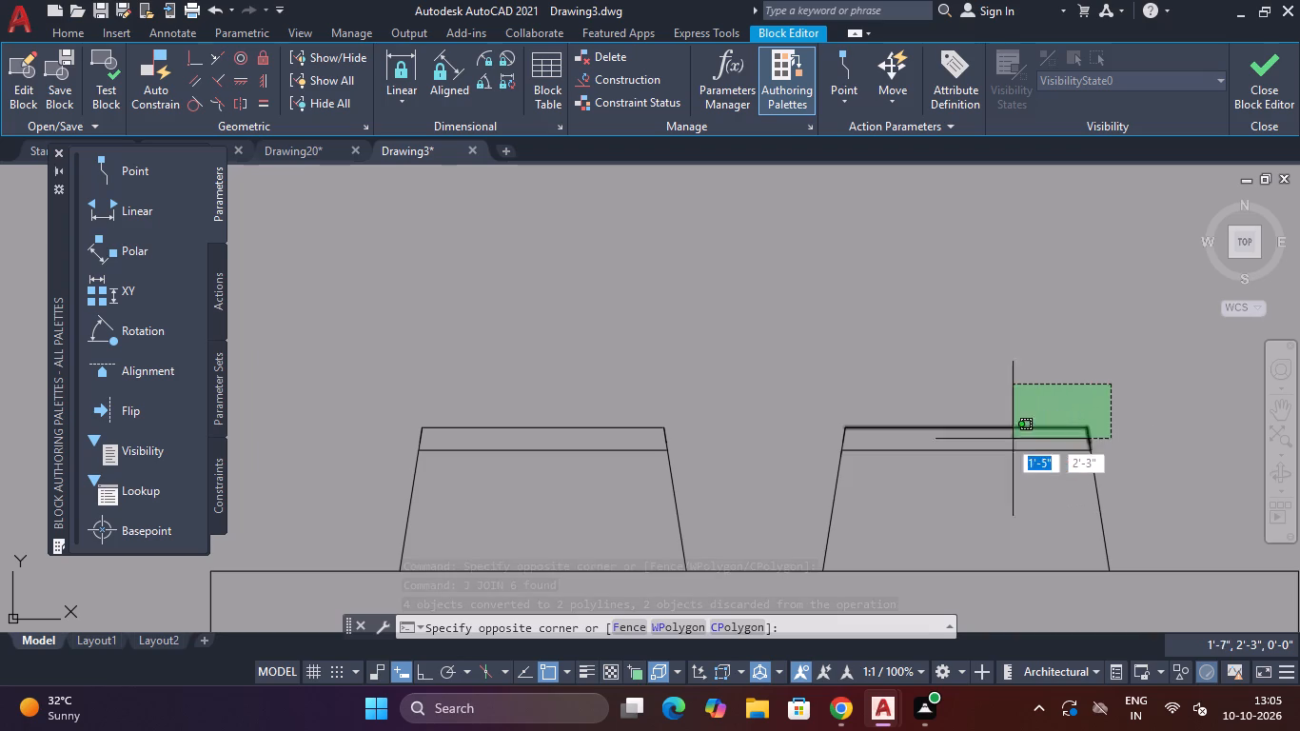
left_click(827, 445)
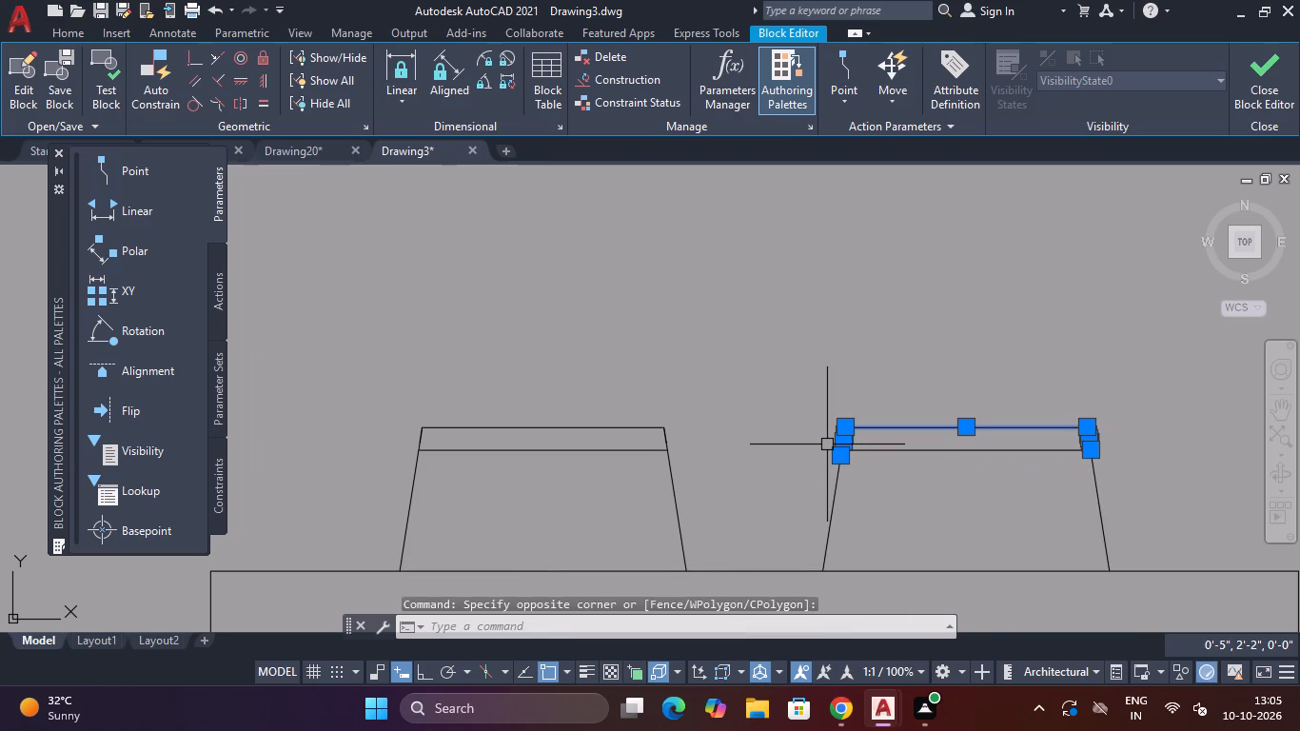
type("J")
key("space")
Join the outer backrest line and its short side lines on the chair at the table's right end.
scroll(1230, 367, "down", 5)
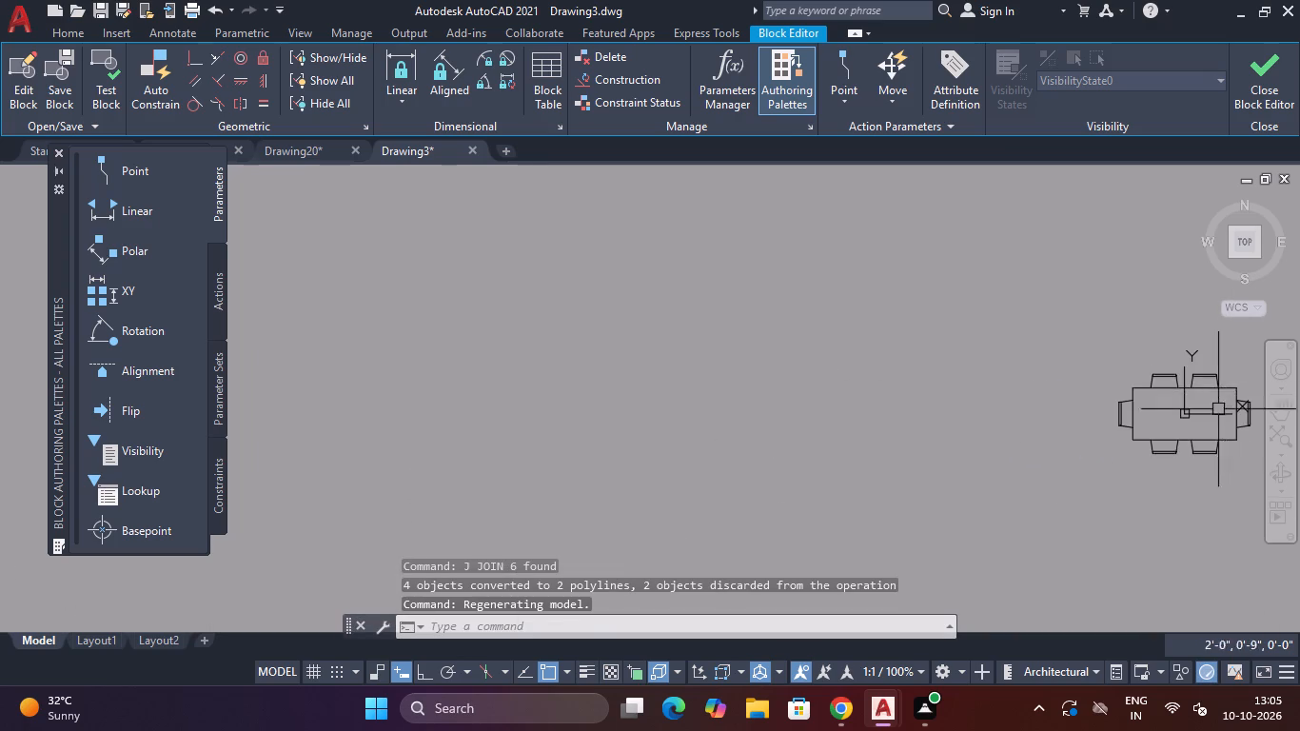
scroll(1239, 430, "up", 4)
scroll(1243, 425, "down", 3)
scroll(1270, 384, "up", 3)
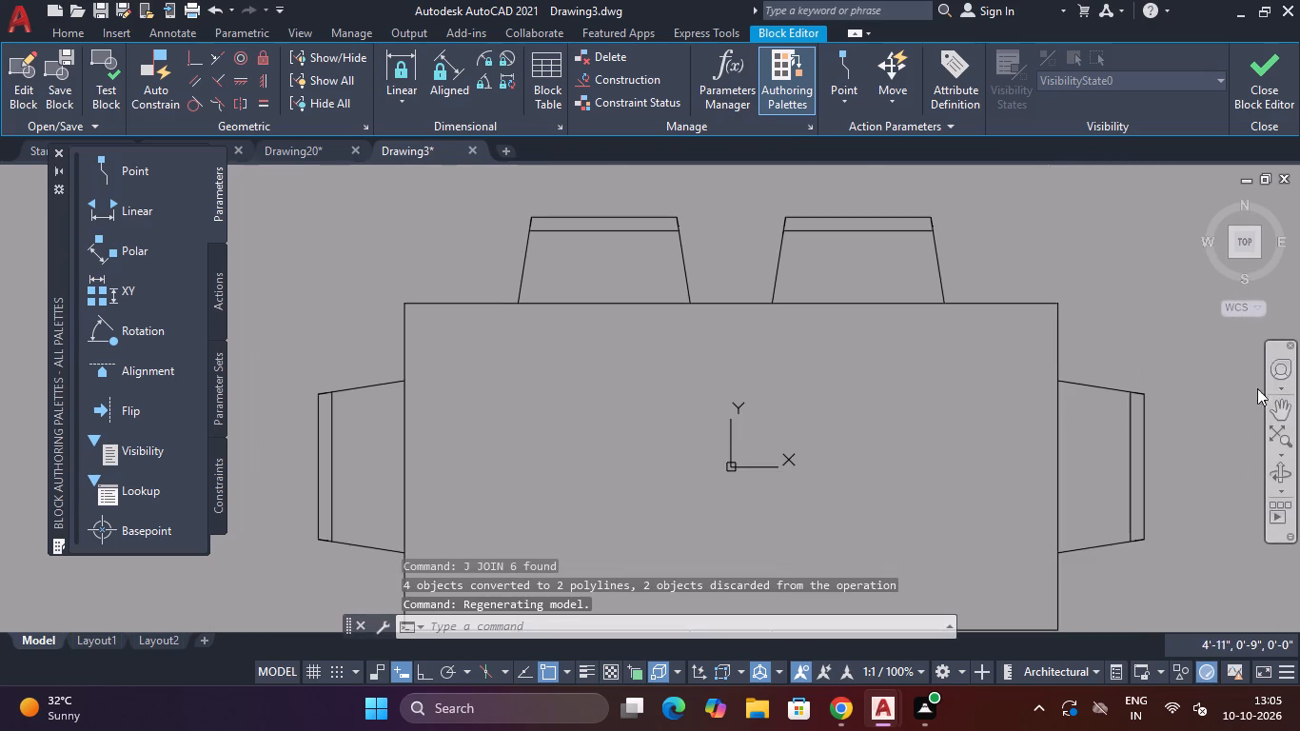
left_click_drag(1206, 377, 1193, 384)
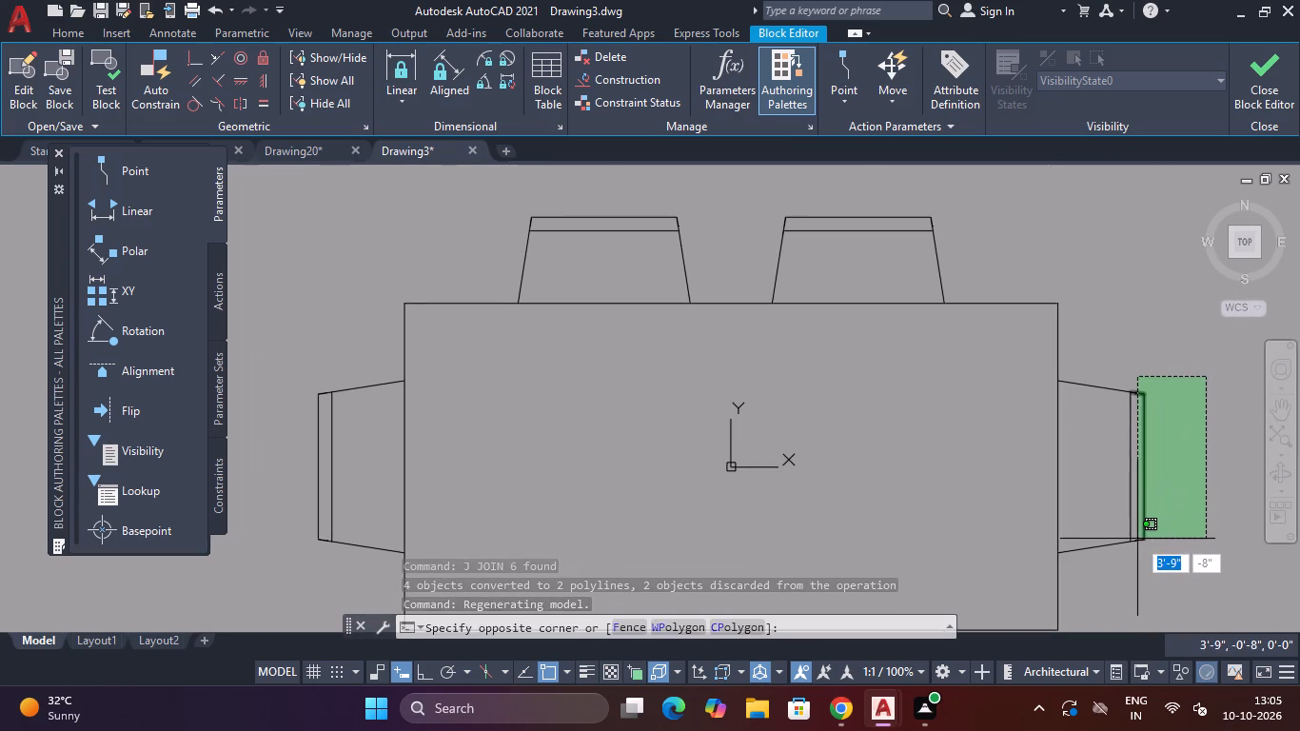
left_click(1135, 548)
type("J")
key("space")
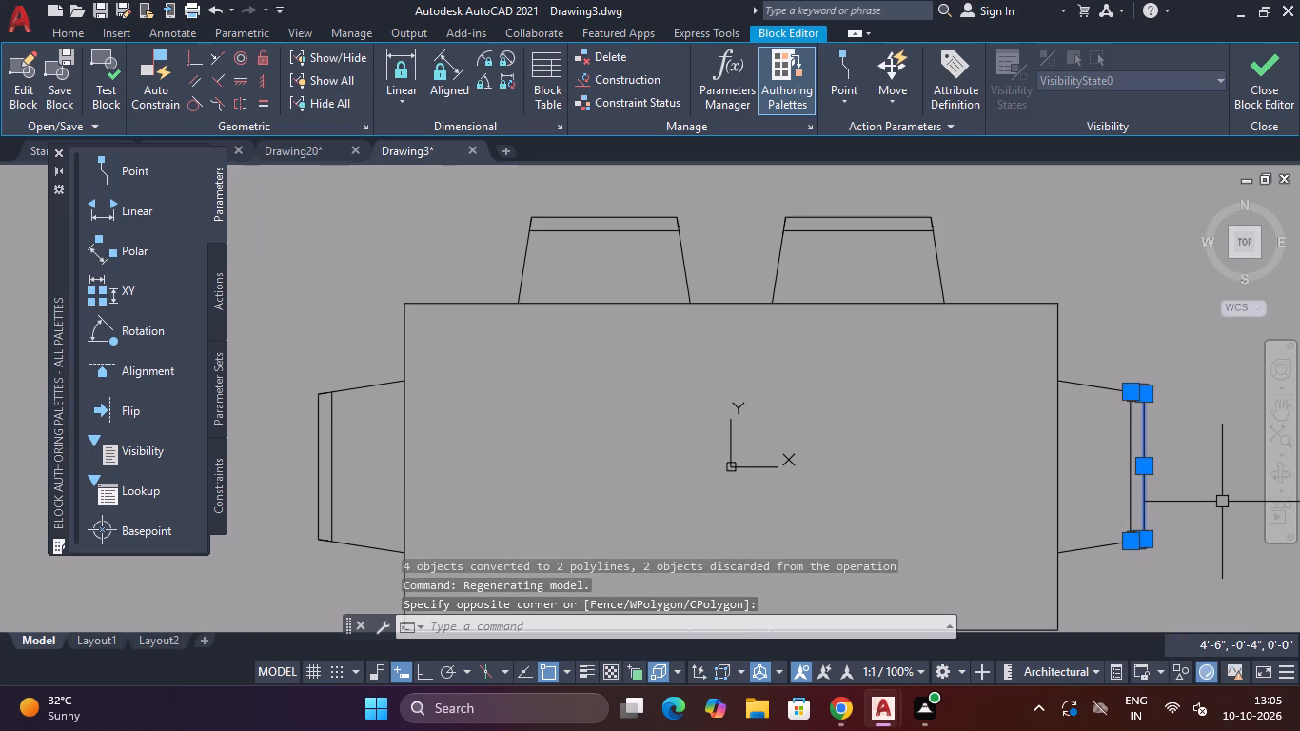
Join the selected outer backrest line and short side lines of the right-end chair.
type("J")
key("space")
Join the outer backrest line and its short side lines on each of the two lower chairs.
scroll(1035, 471, "down", 4)
scroll(1027, 511, "up", 4)
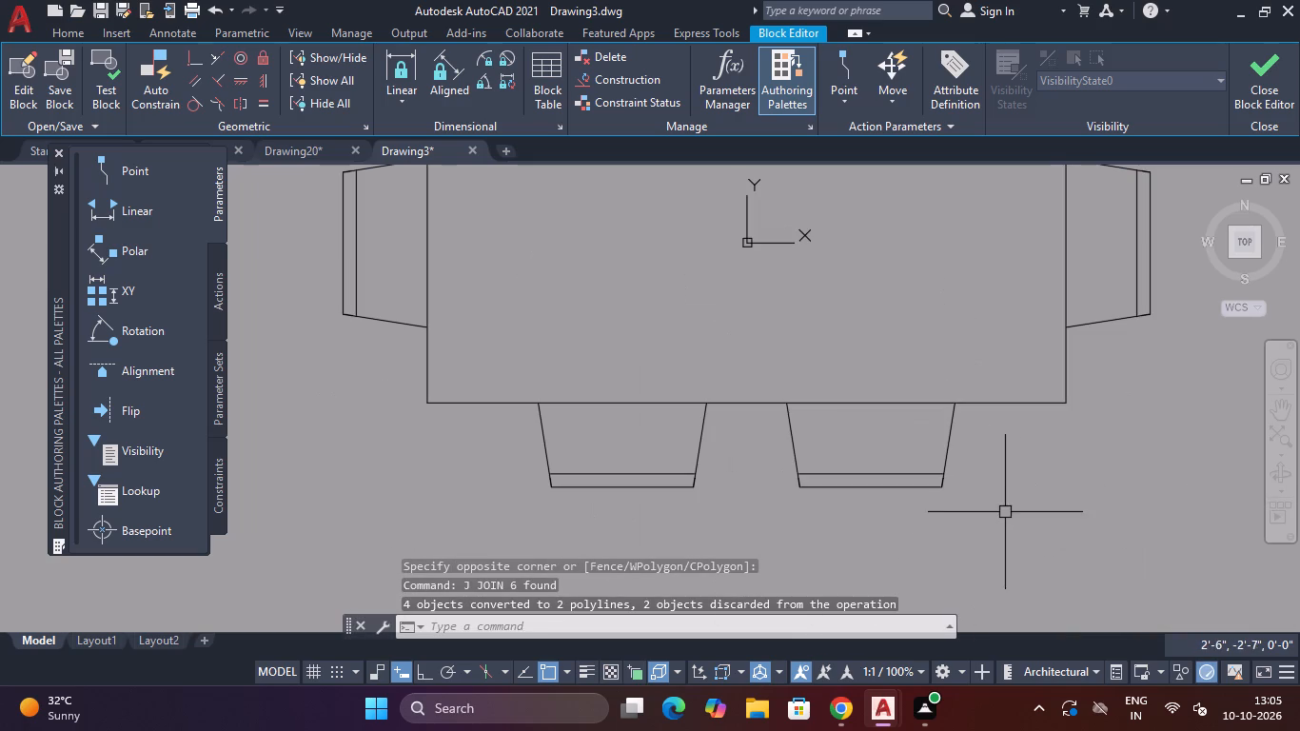
left_click(975, 485)
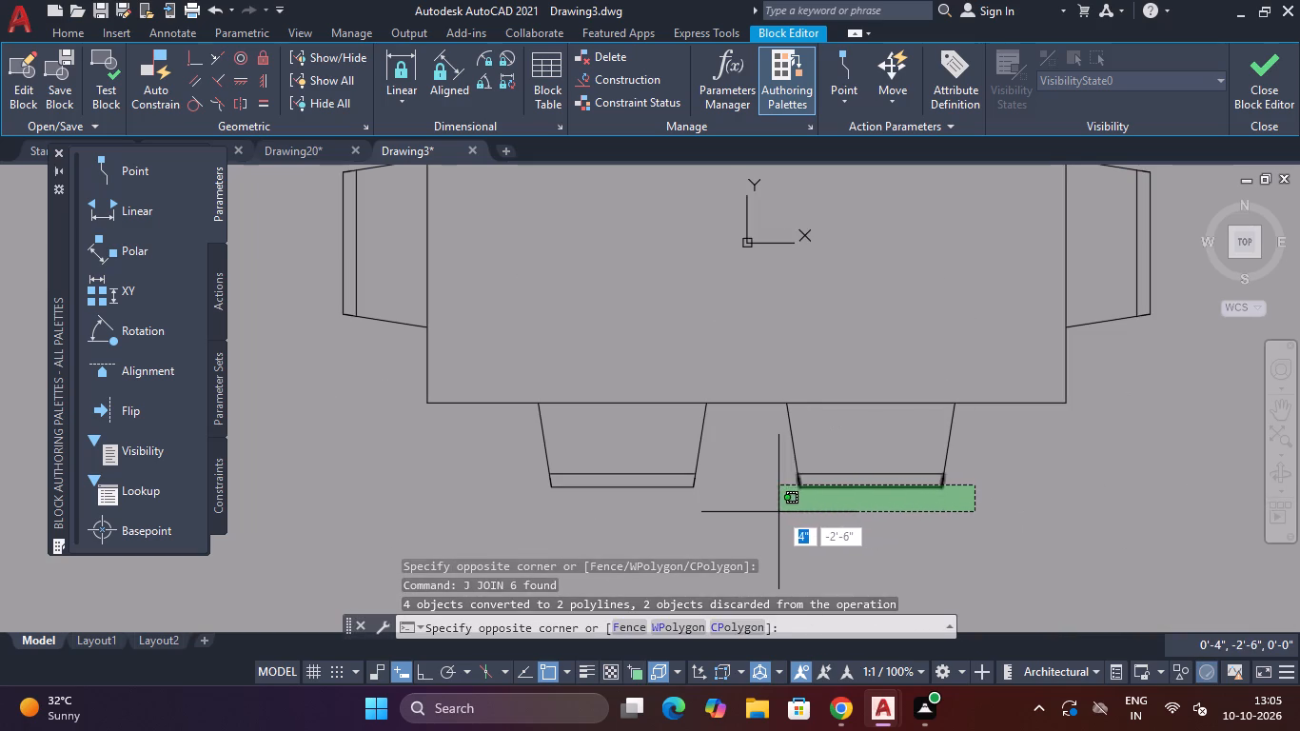
left_click(778, 512)
key("j")
key("space")
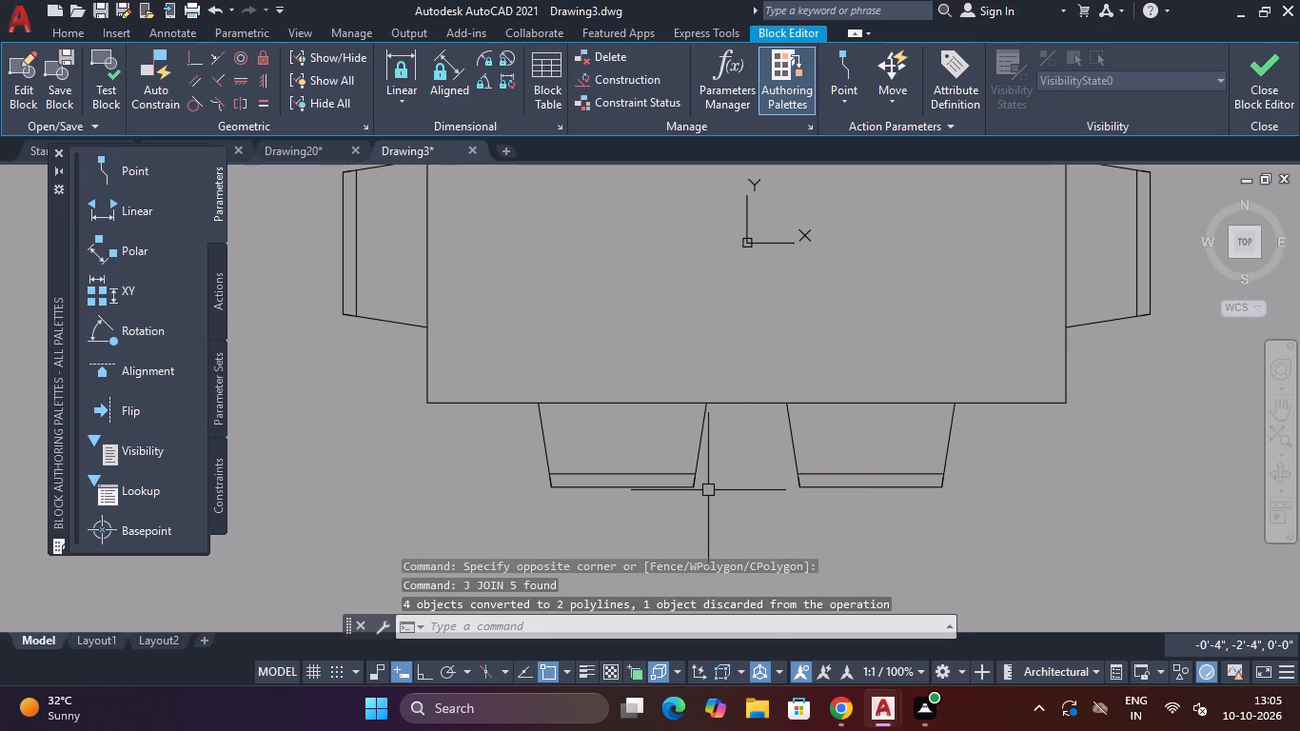
left_click(704, 485)
left_click(499, 504)
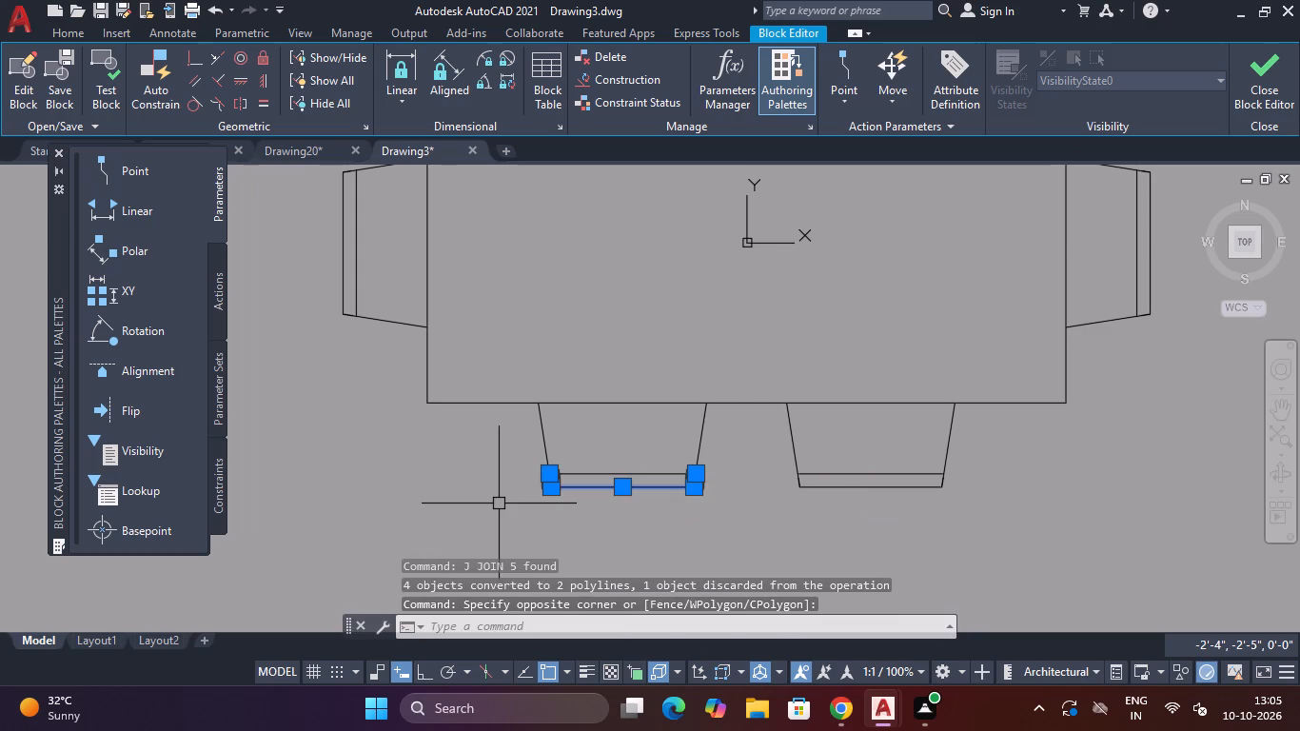
type("J")
key("space")
Join the outer backrest line and its short side lines on the chair at the table's left end.
scroll(460, 434, "down", 4)
scroll(410, 405, "up", 4)
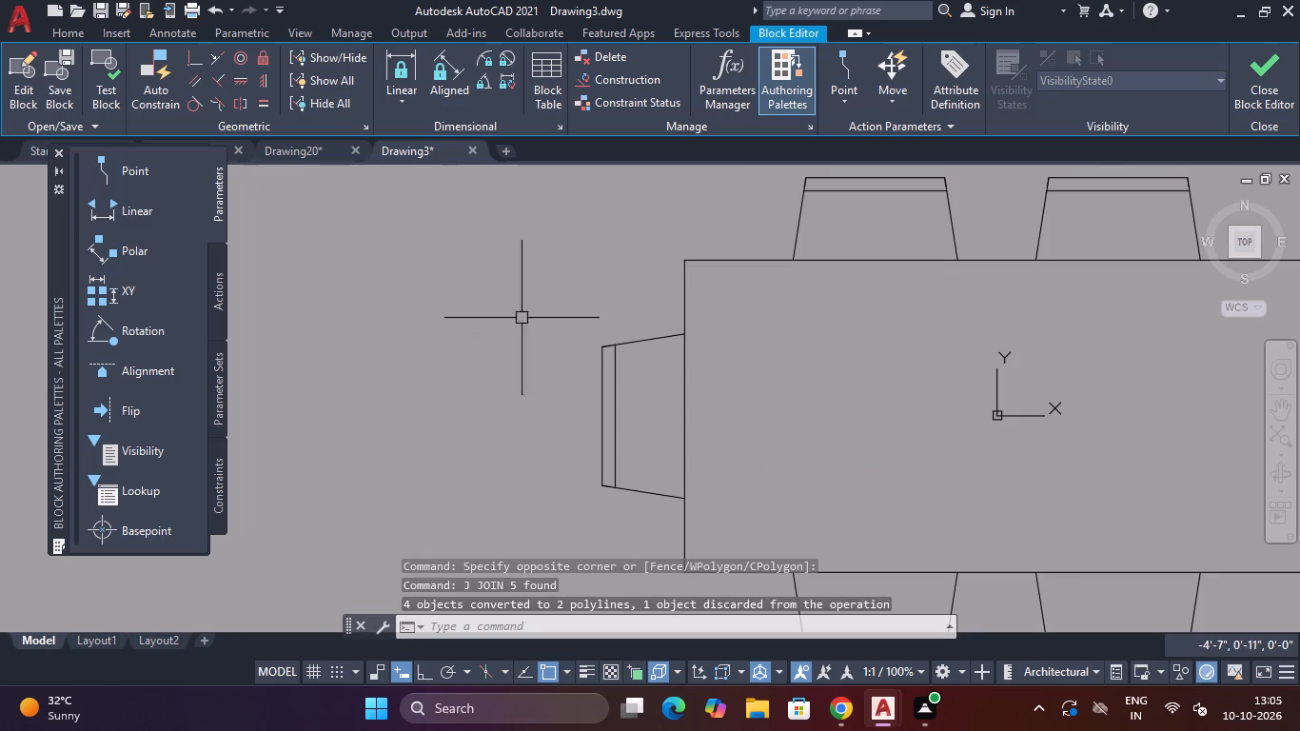
left_click(597, 312)
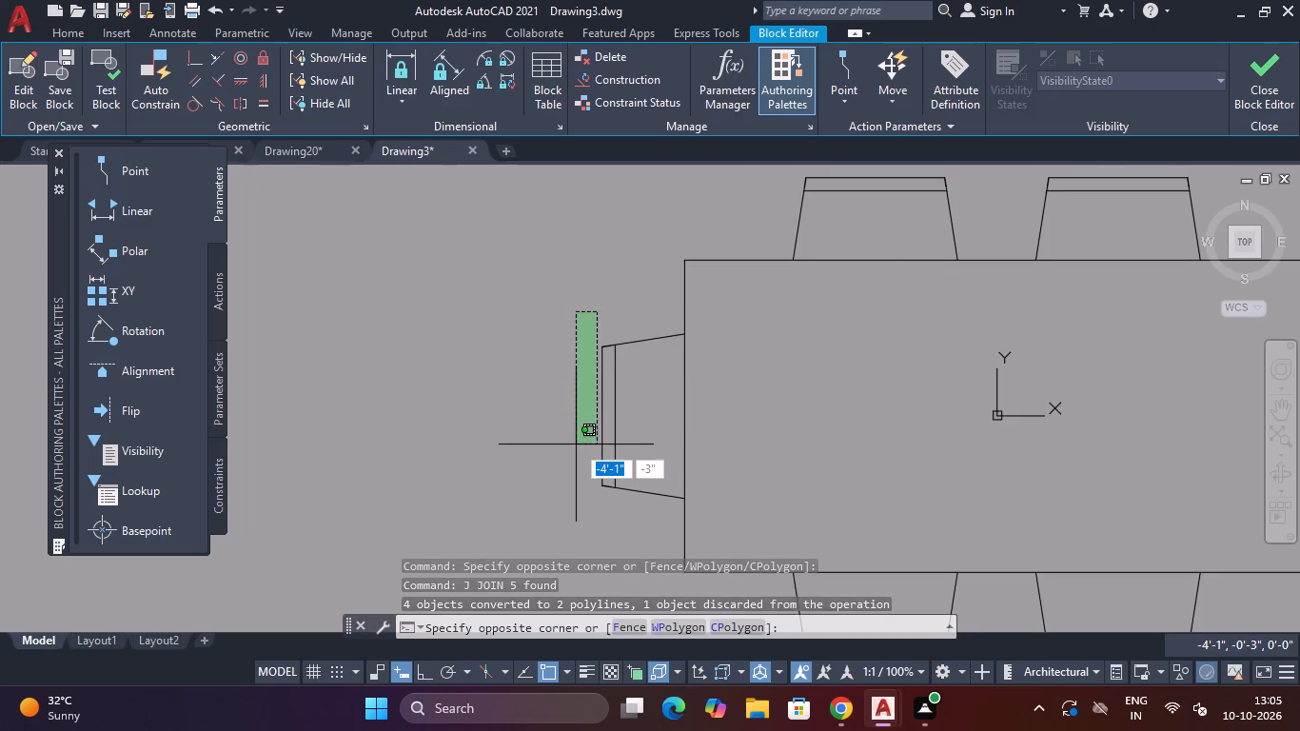
key("Escape")
key("j")
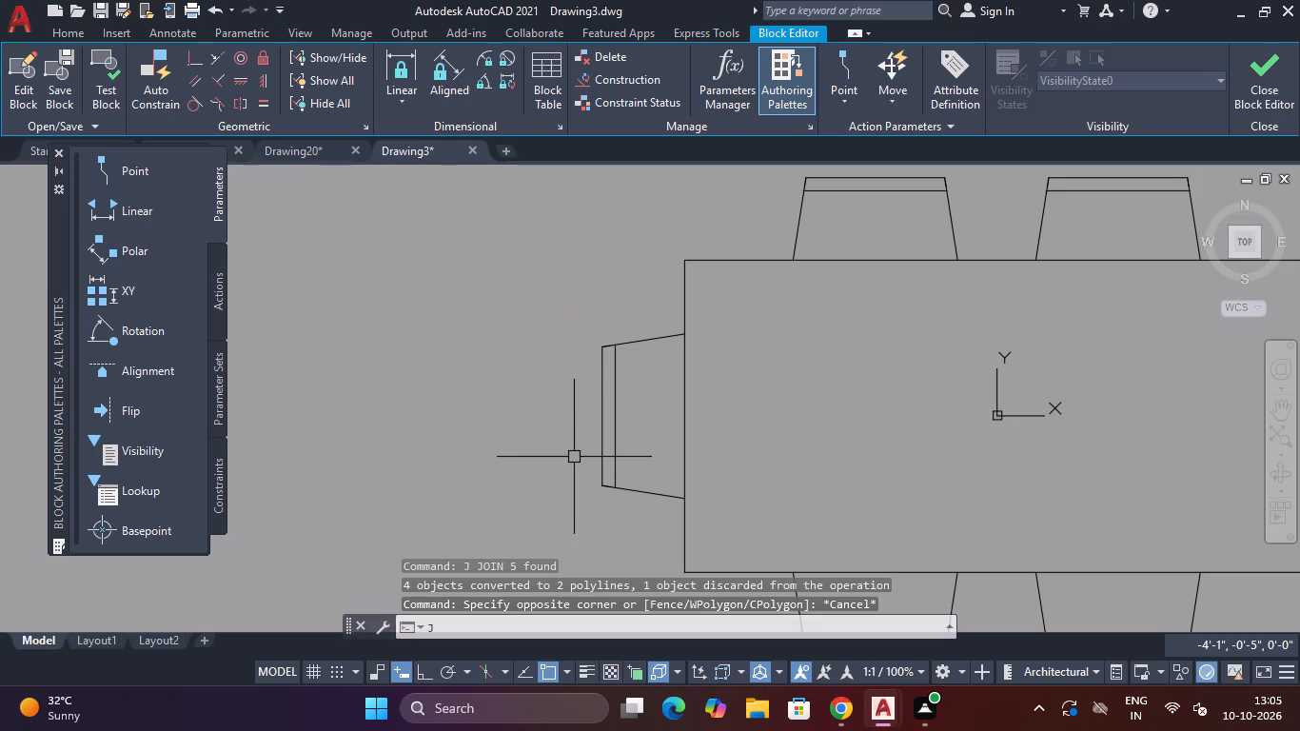
key("space")
scroll(619, 324, "up", 2)
left_click_drag(574, 348, 574, 363)
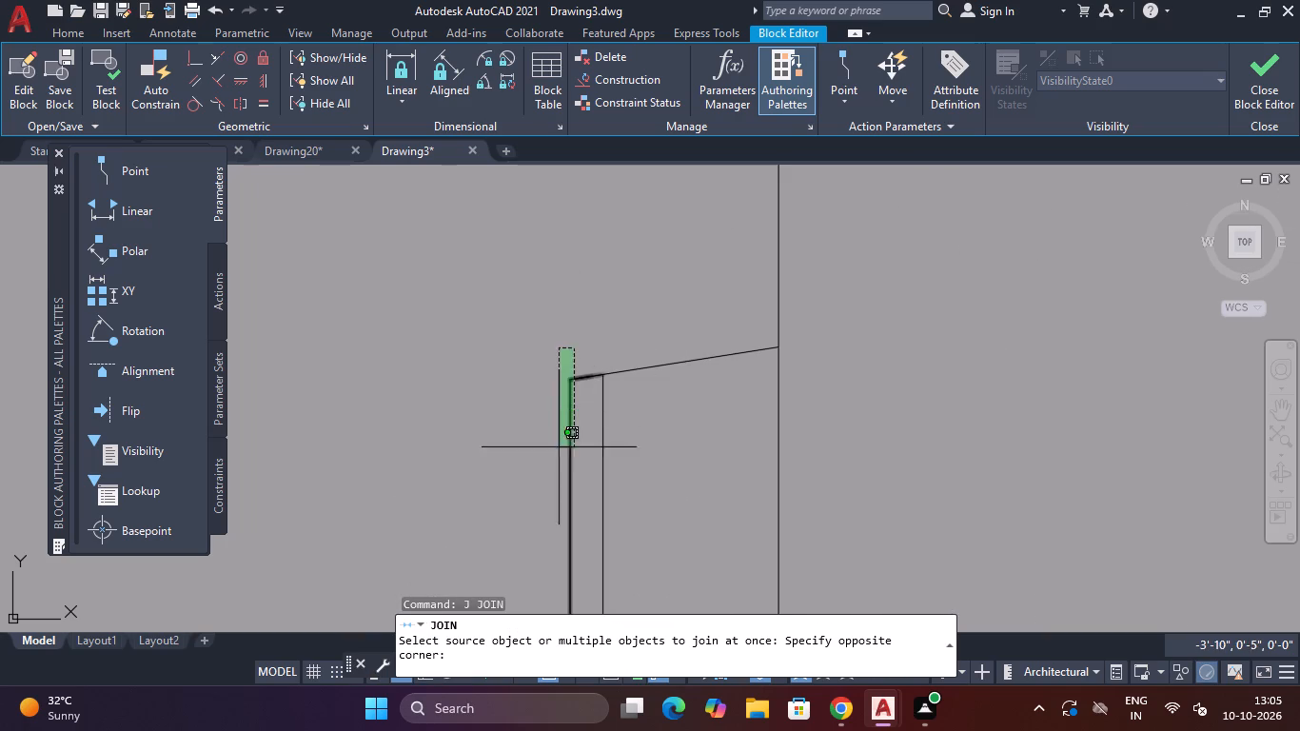
scroll(544, 509, "down", 3)
left_click(537, 596)
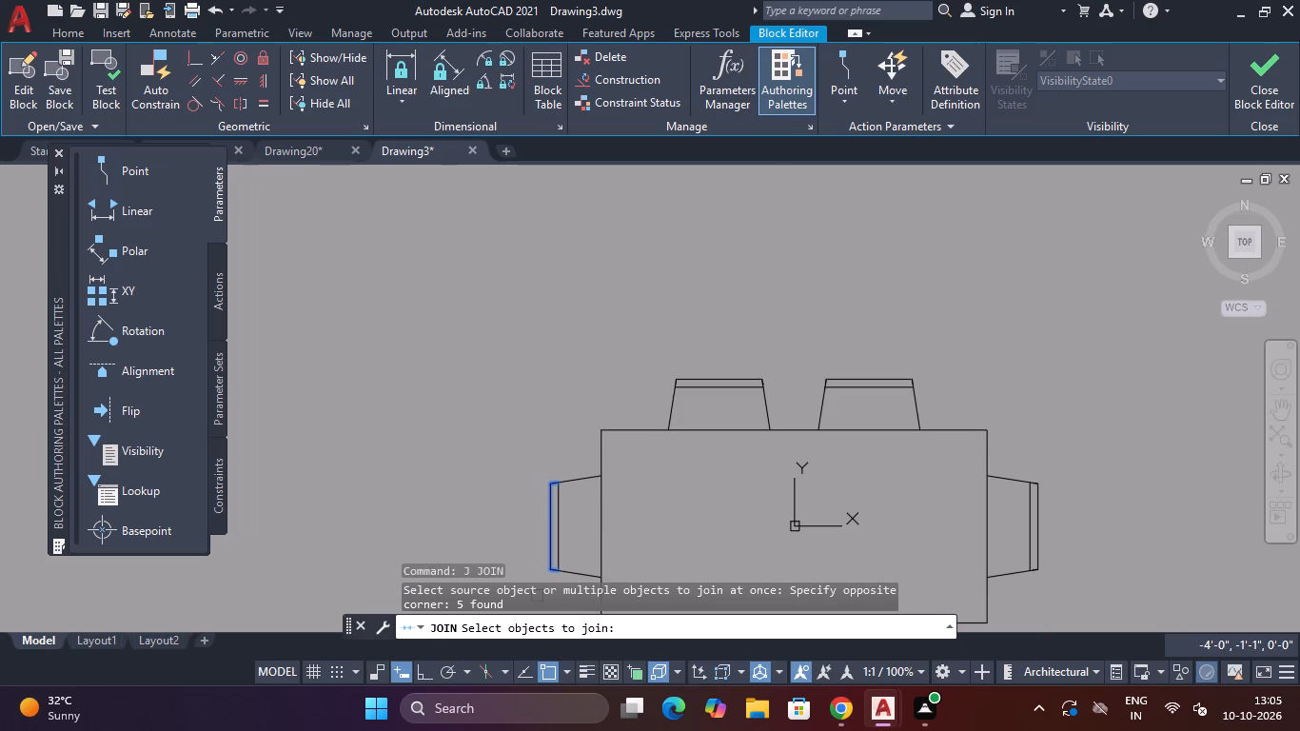
key("Return")
key("Escape")
key("Escape")
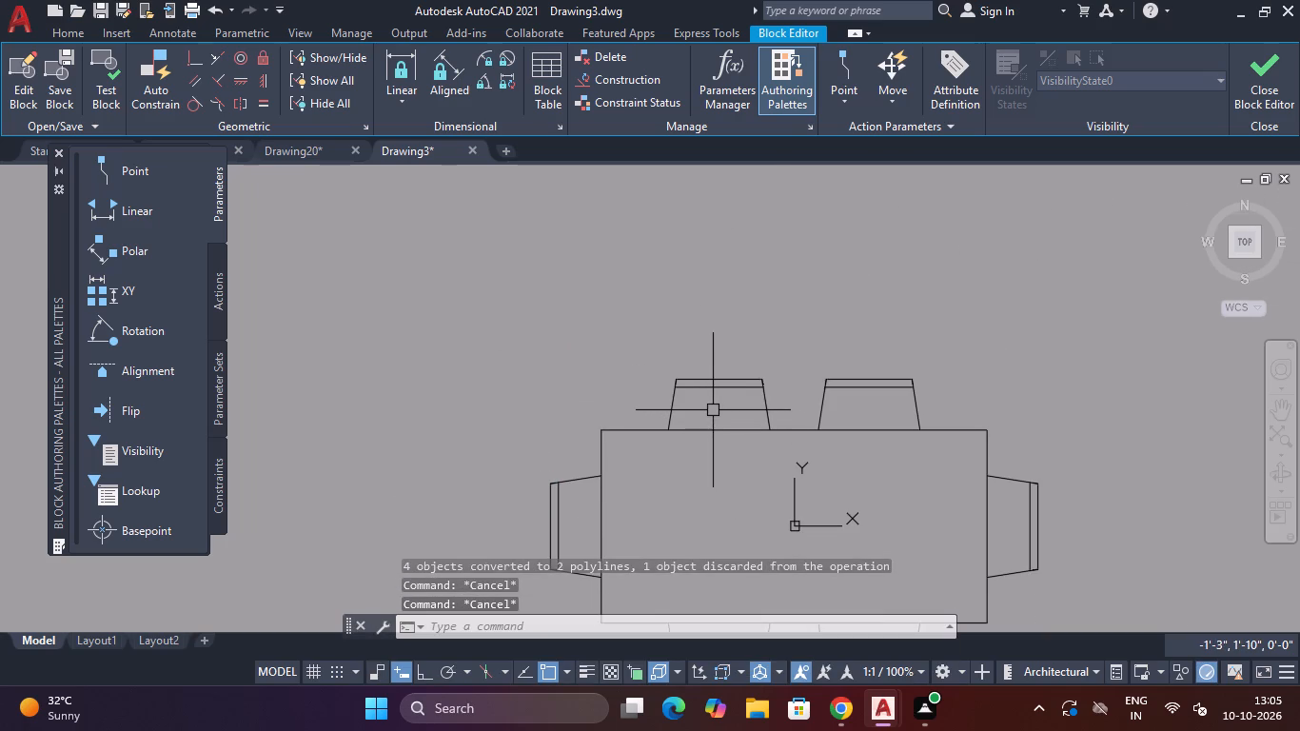
Fillet both outer backrest corners of the upper-left chair with a 2" radius.
type("F")
key("space")
scroll(694, 364, "up", 4)
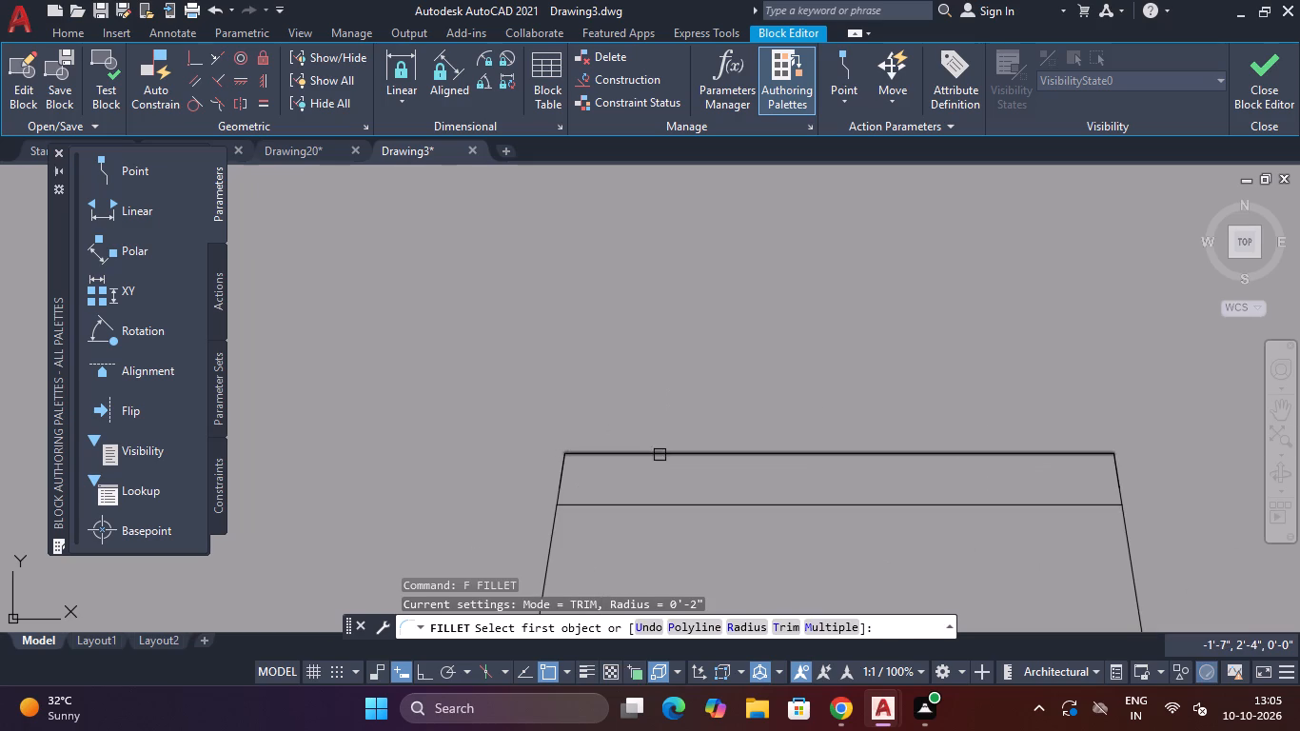
left_click(655, 455)
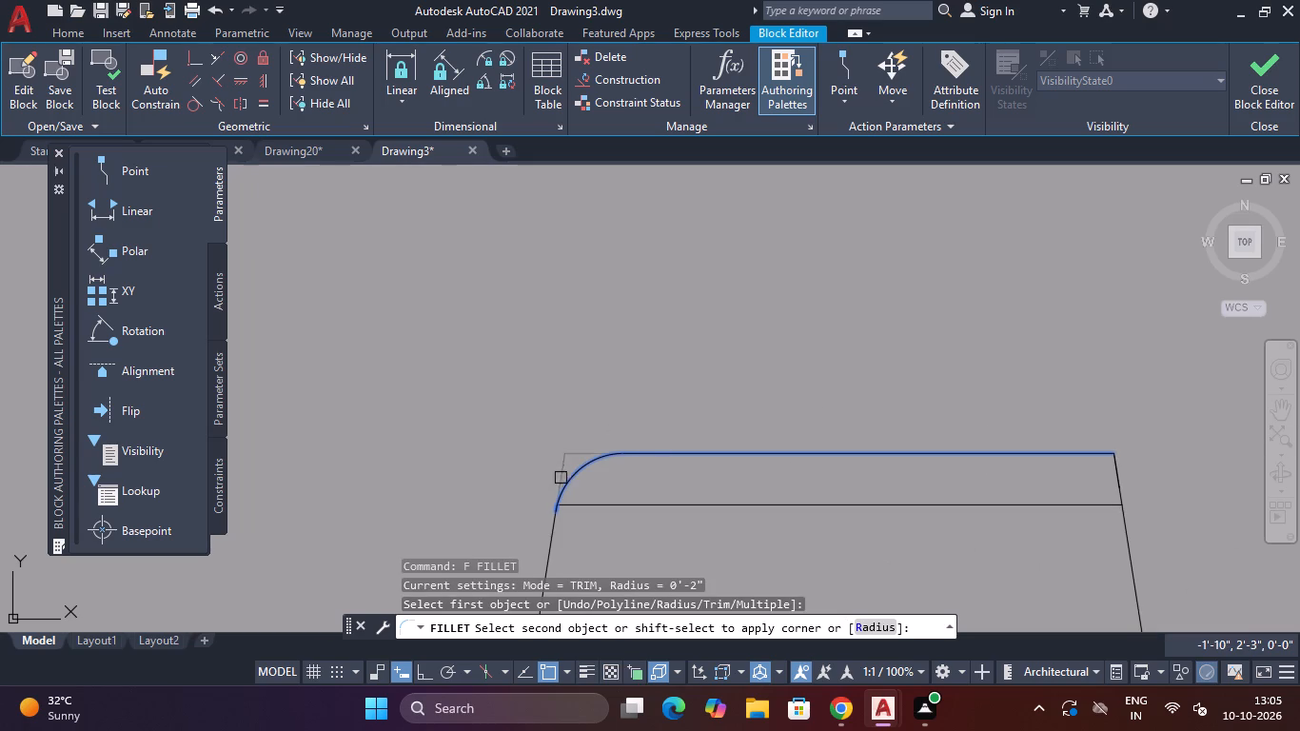
left_click(556, 483)
key("space")
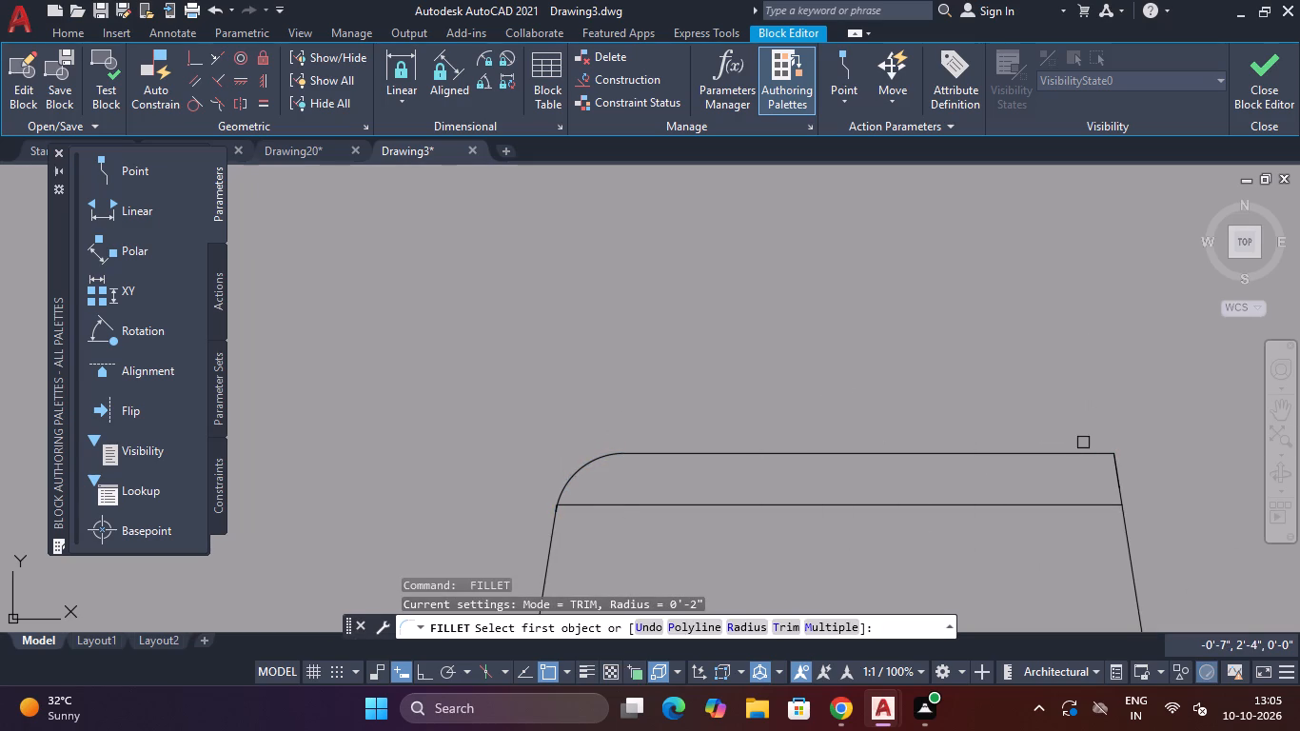
left_click(1092, 447)
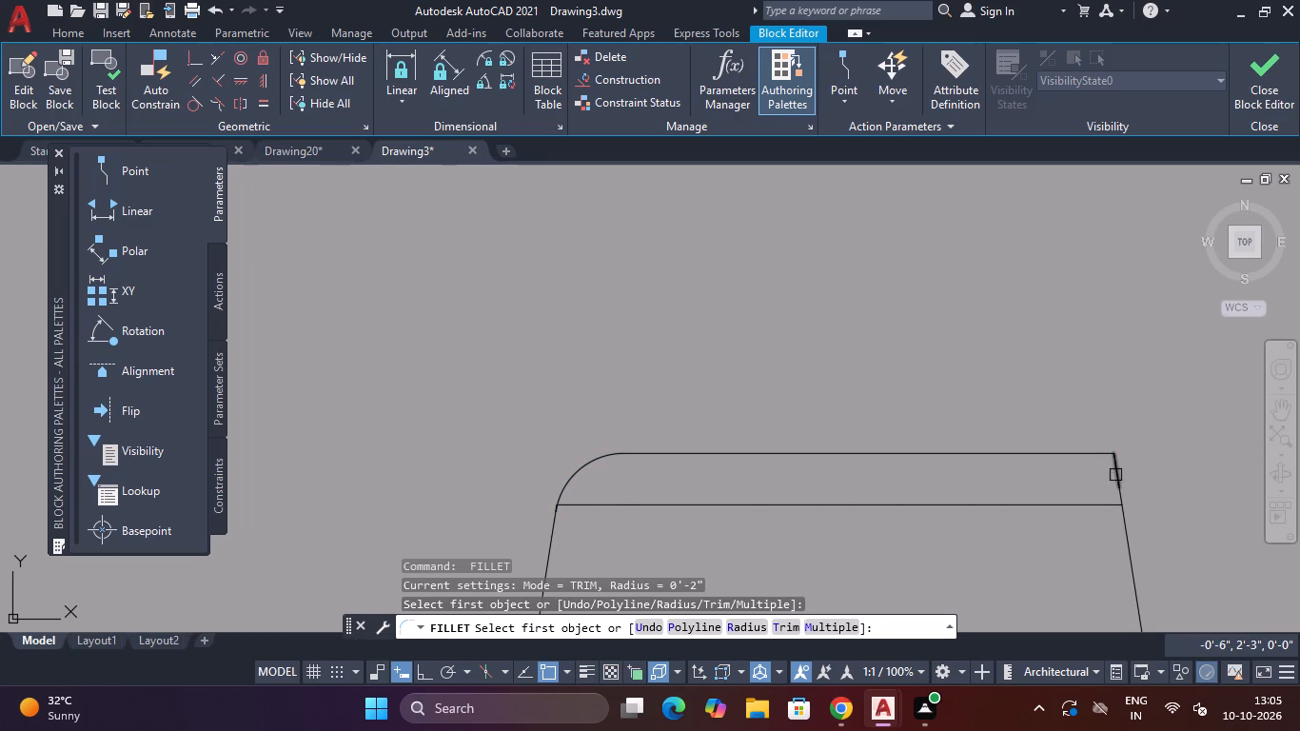
left_click(1115, 476)
left_click(1090, 453)
scroll(1095, 456, "down", 3)
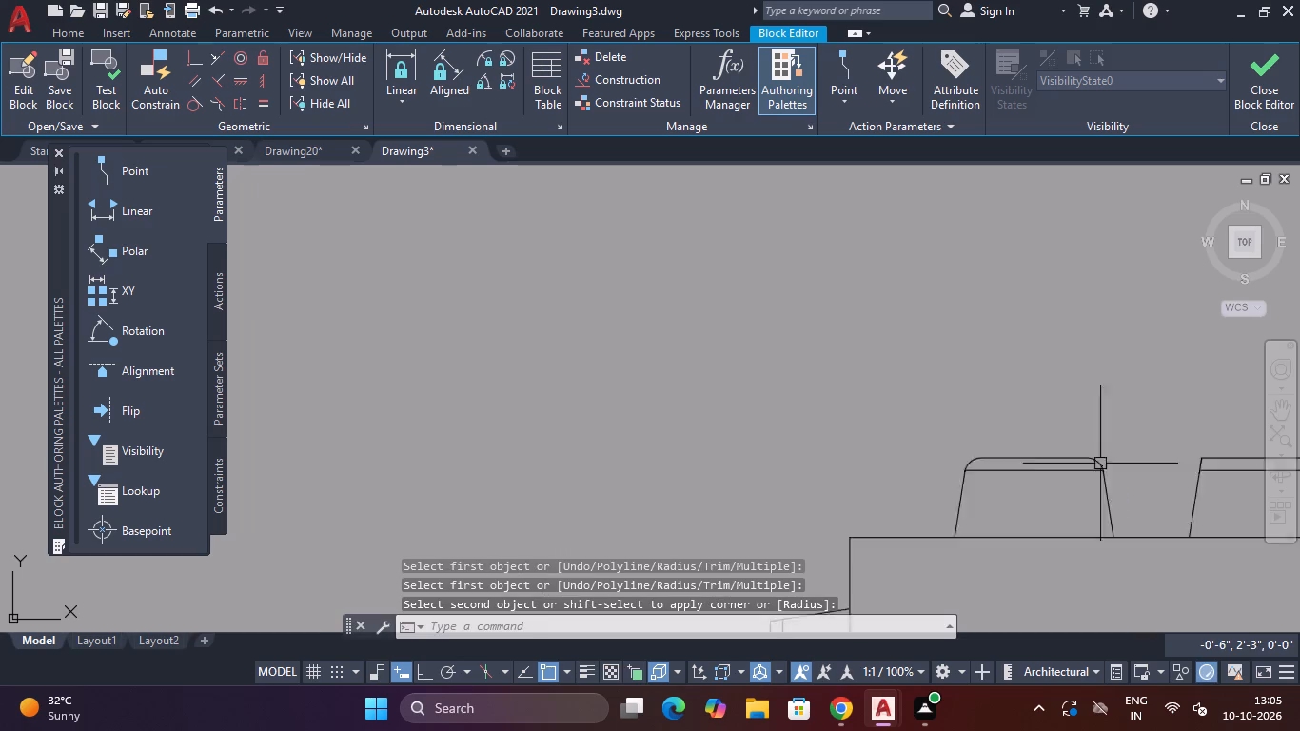
Fillet both outer backrest corners of the upper-right chair with a 2" radius.
scroll(1100, 464, "down", 1)
key("space")
scroll(1167, 454, "up", 4)
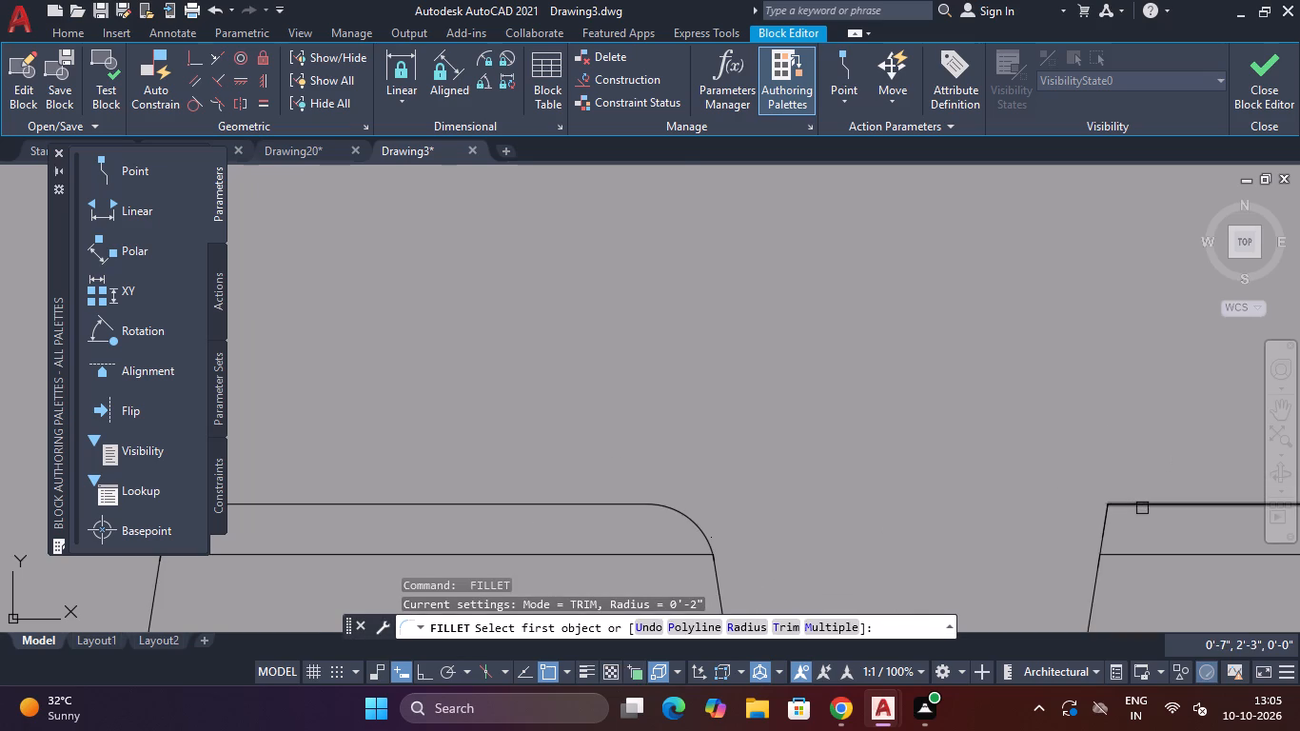
left_click(1143, 507)
left_click(1106, 552)
scroll(1111, 548, "down", 4)
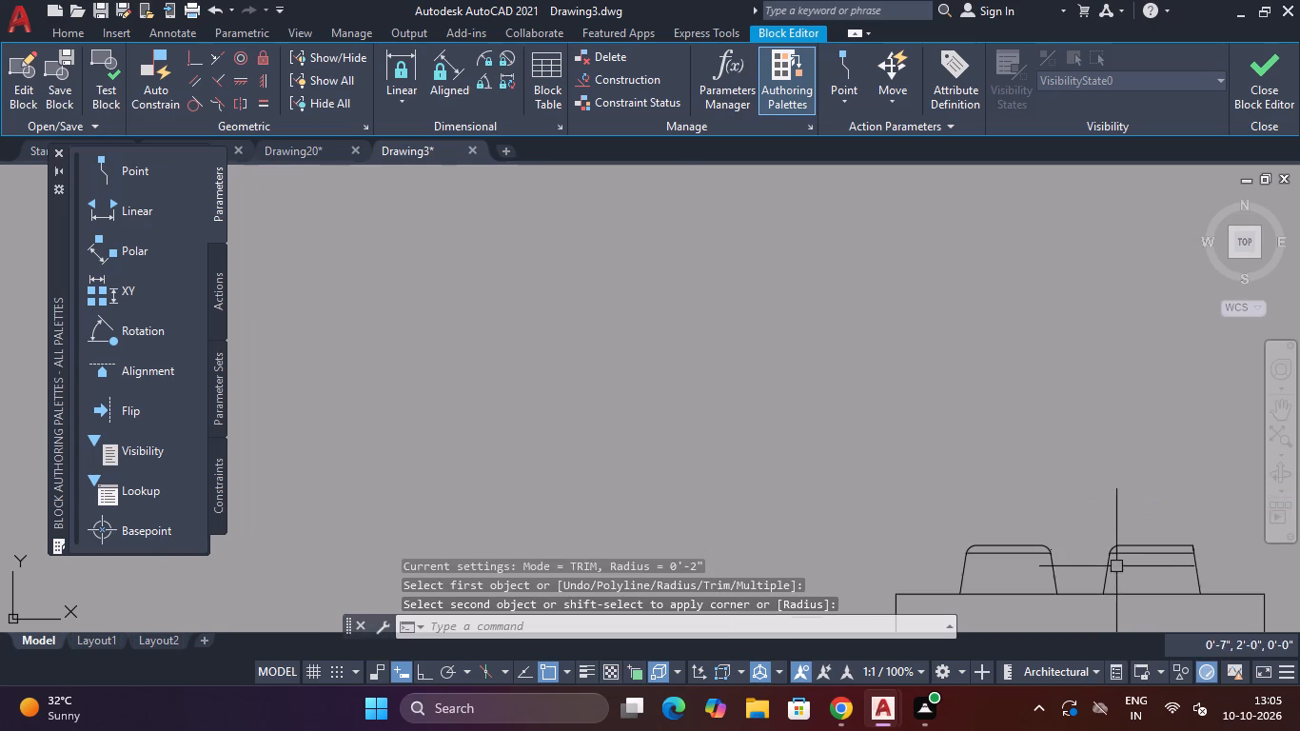
scroll(1172, 570, "up", 2)
key("space")
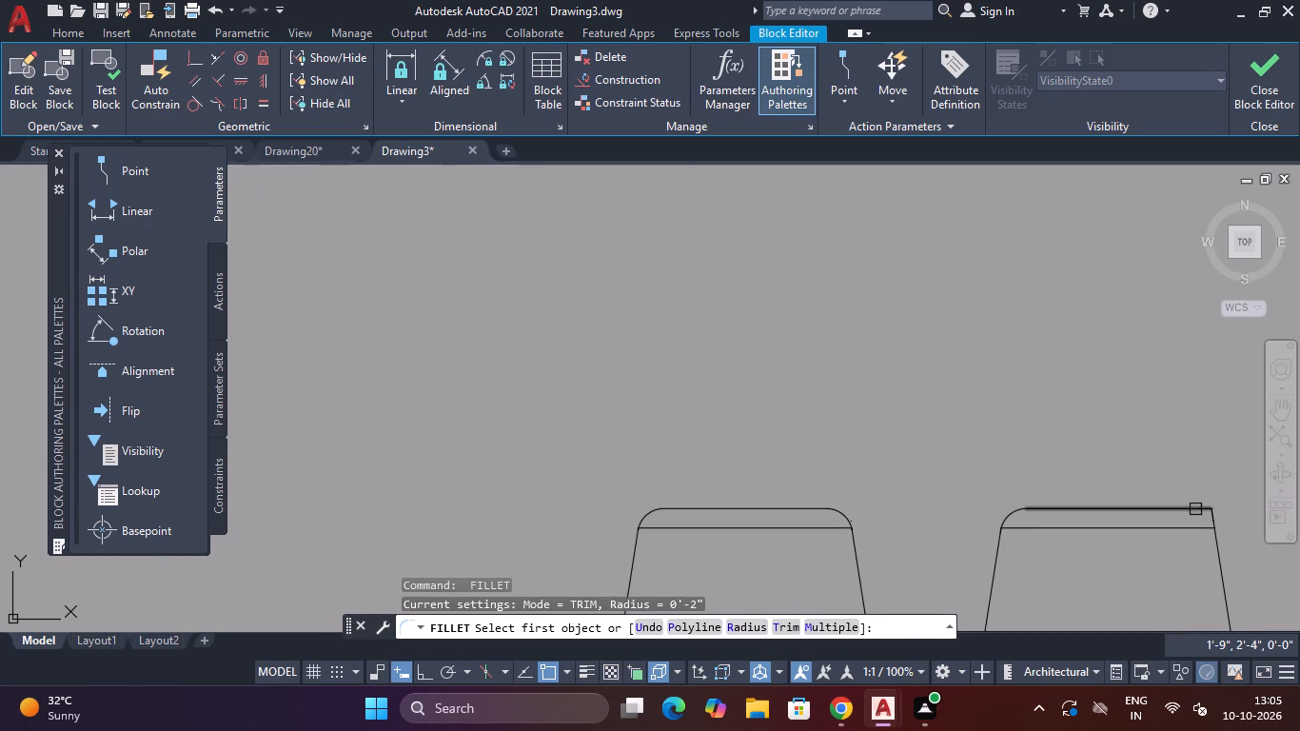
left_click(1204, 512)
left_click(1218, 554)
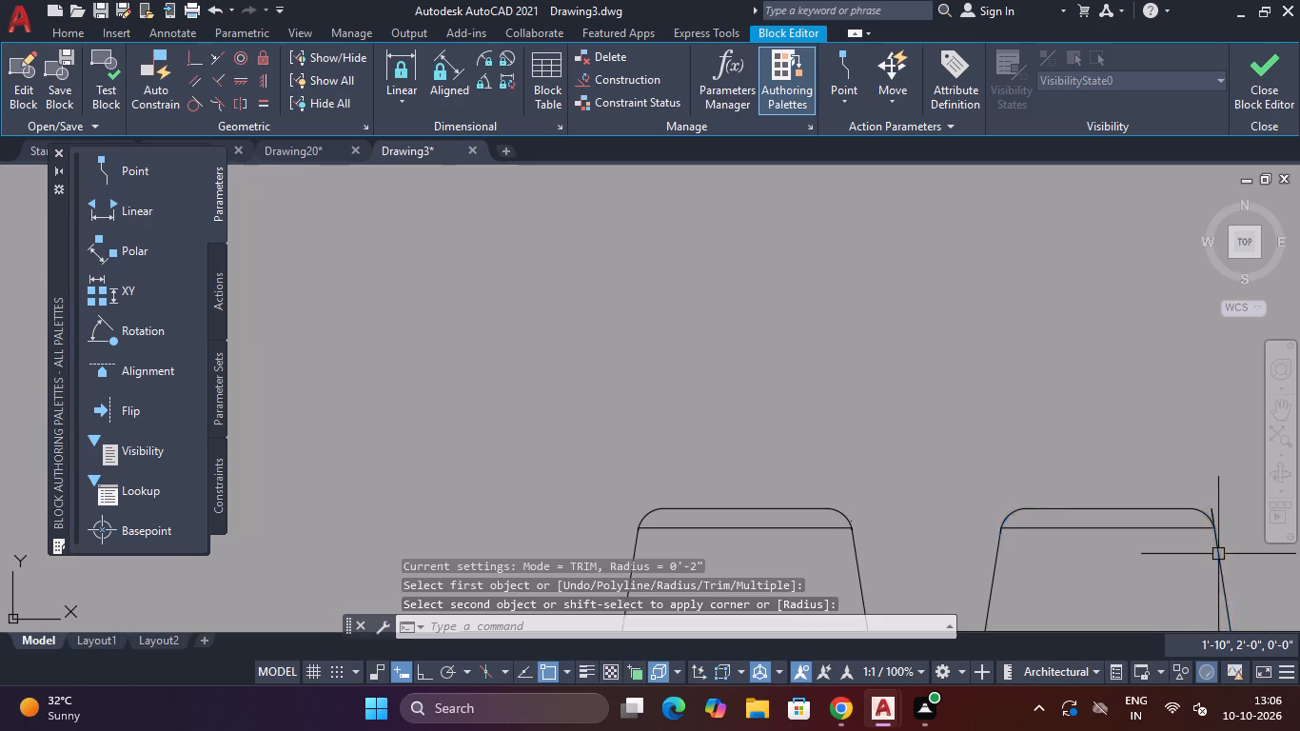
Fillet both outer backrest corners of the chair at the table's right end with a 2" radius.
scroll(1210, 554, "down", 7)
scroll(1218, 602, "up", 5)
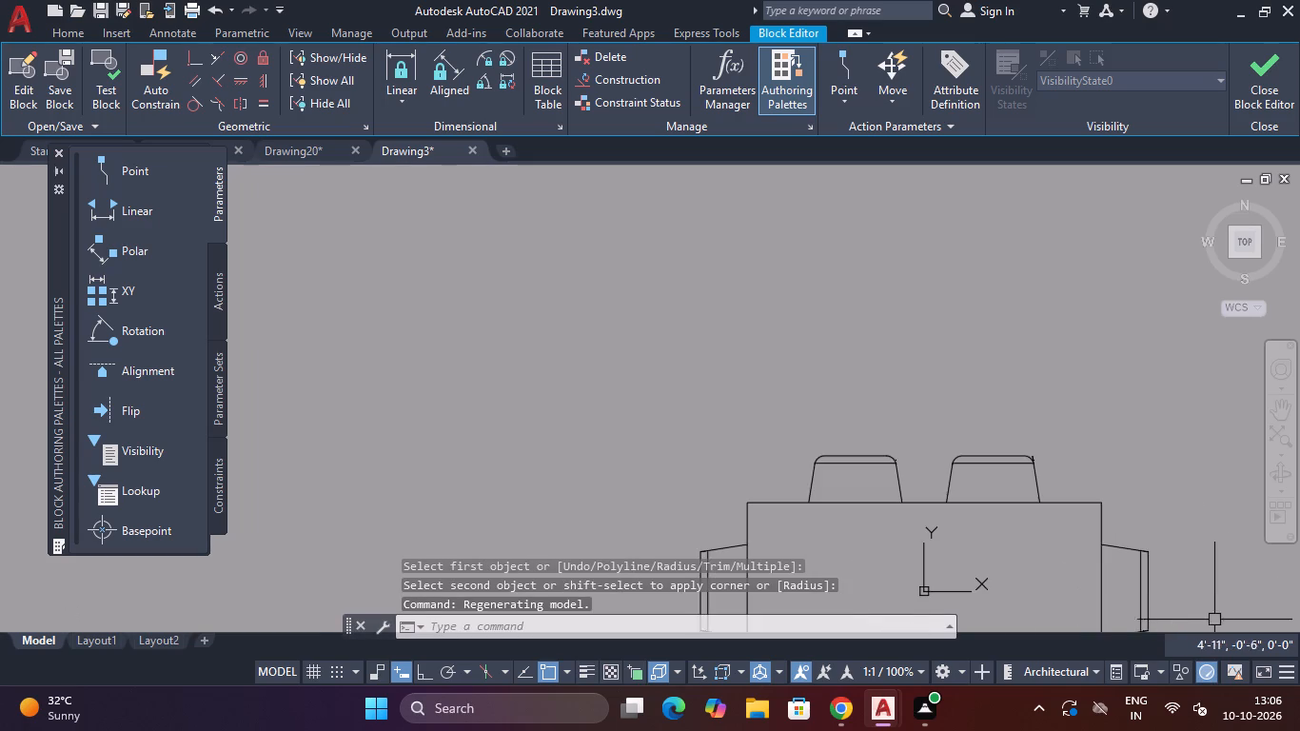
scroll(1164, 580, "up", 3)
key("space")
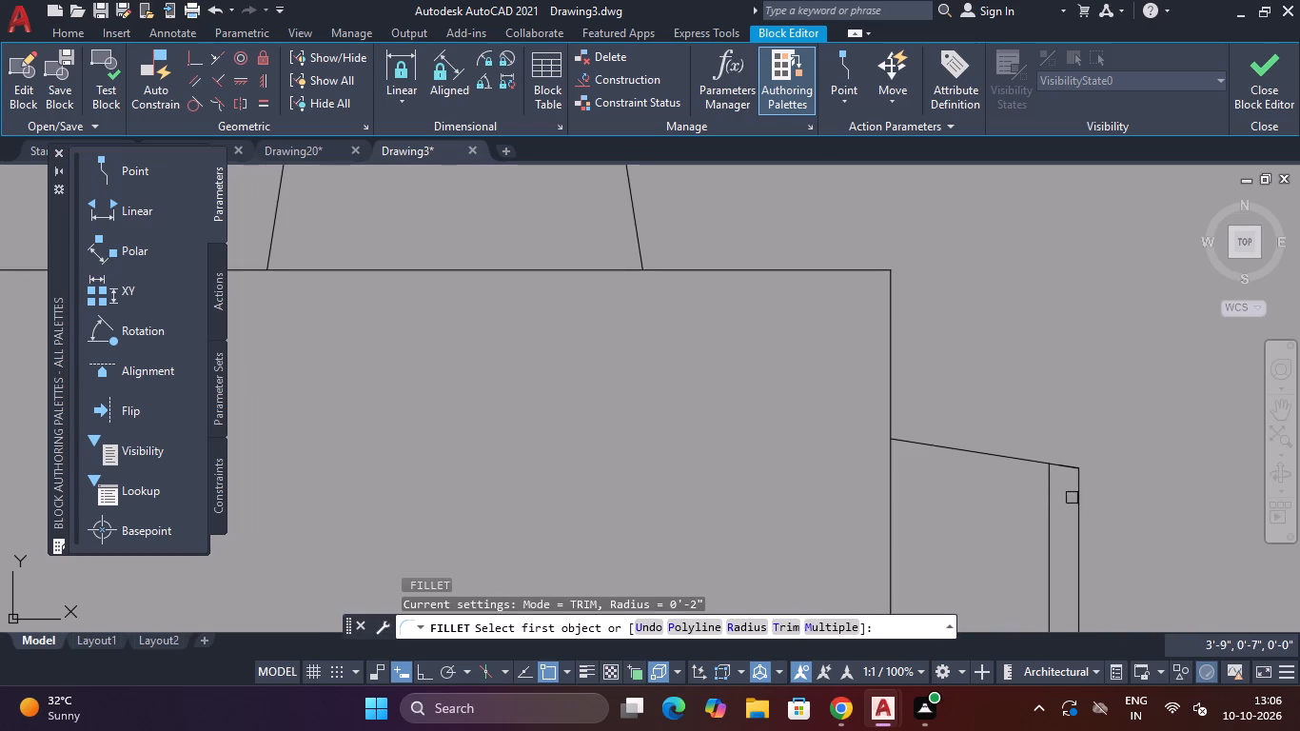
left_click(1076, 495)
left_click(1014, 457)
scroll(1037, 461, "down", 5)
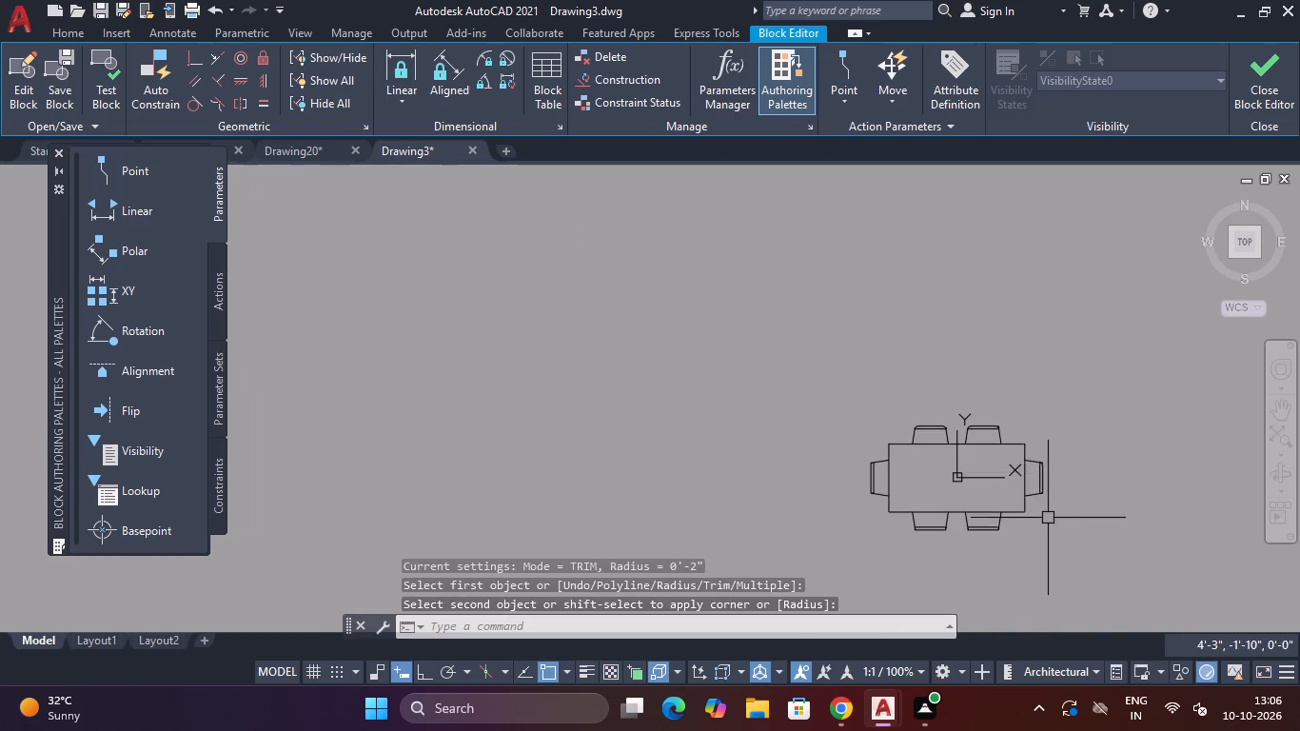
scroll(1045, 516, "up", 3)
key("space")
scroll(1023, 425, "up", 4)
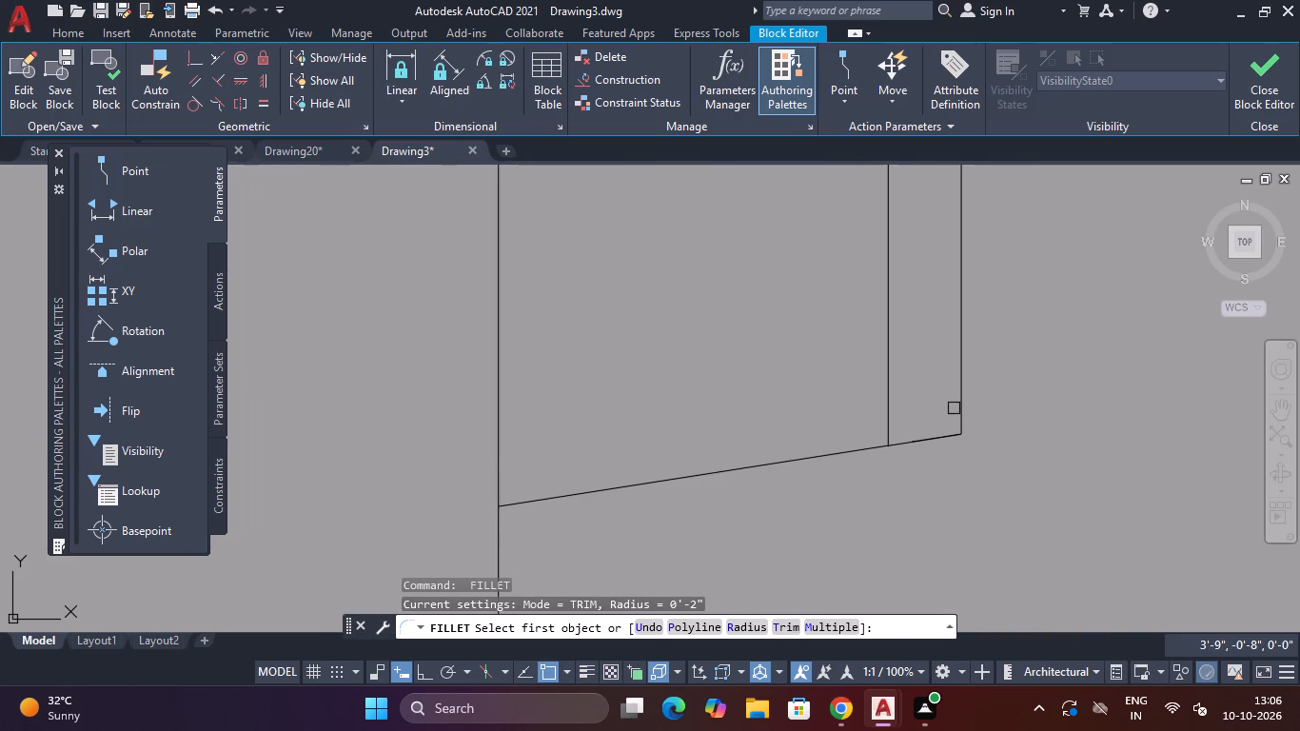
left_click(958, 406)
left_click(770, 465)
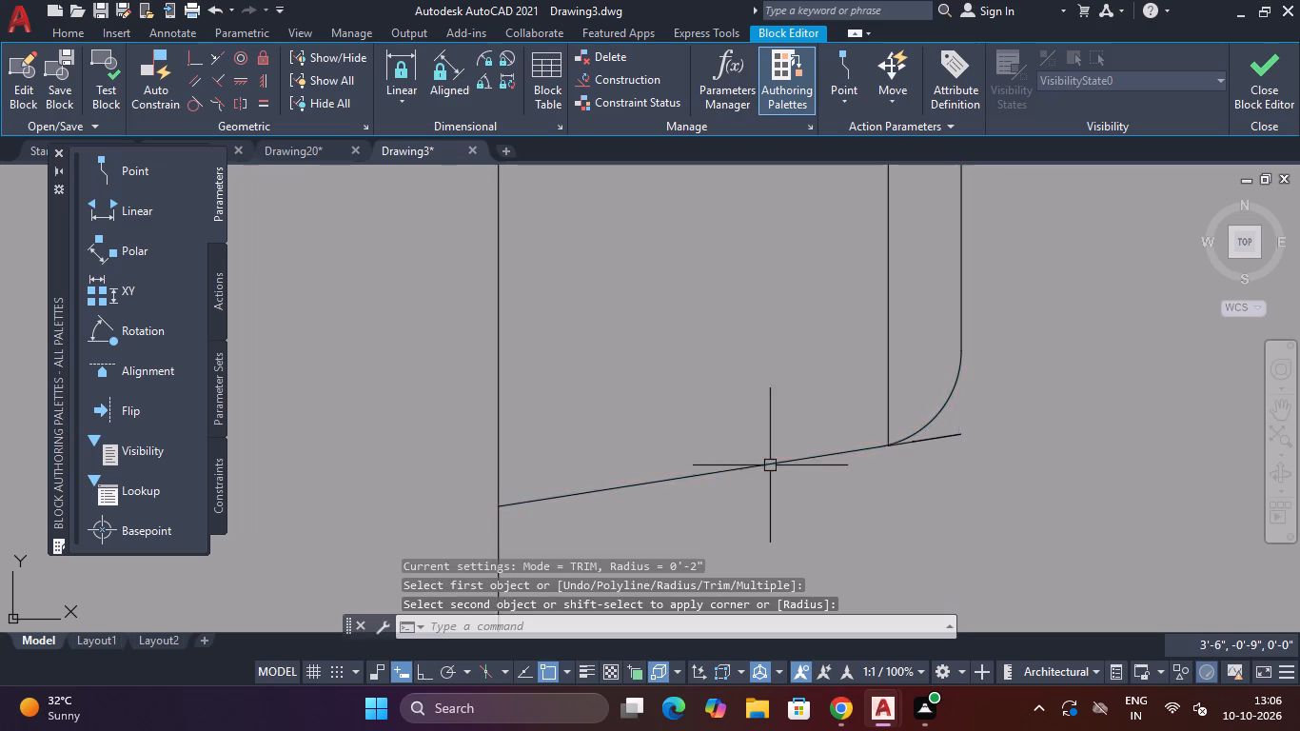
Fillet both outer backrest corners of the lower-right chair with a 2" radius.
scroll(775, 464, "down", 4)
scroll(578, 484, "down", 5)
scroll(579, 512, "up", 4)
key("space")
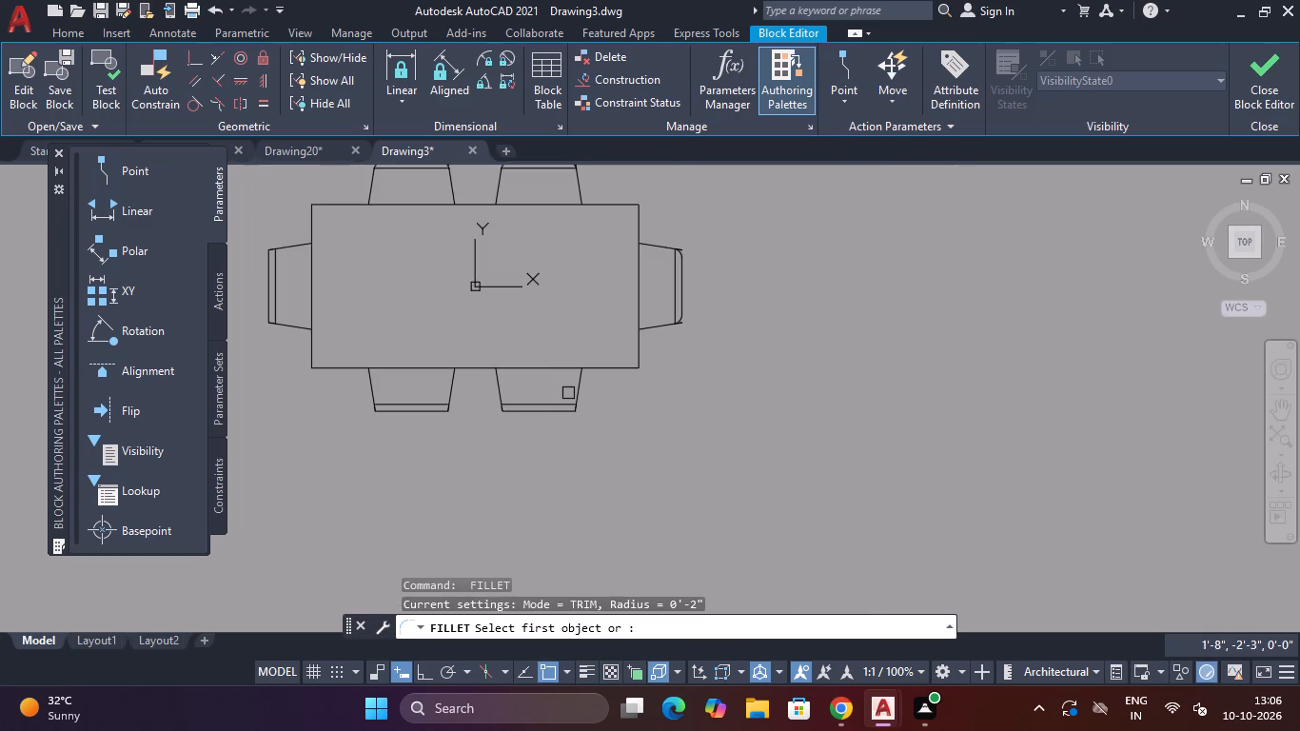
scroll(568, 393, "up", 4)
left_click(548, 506)
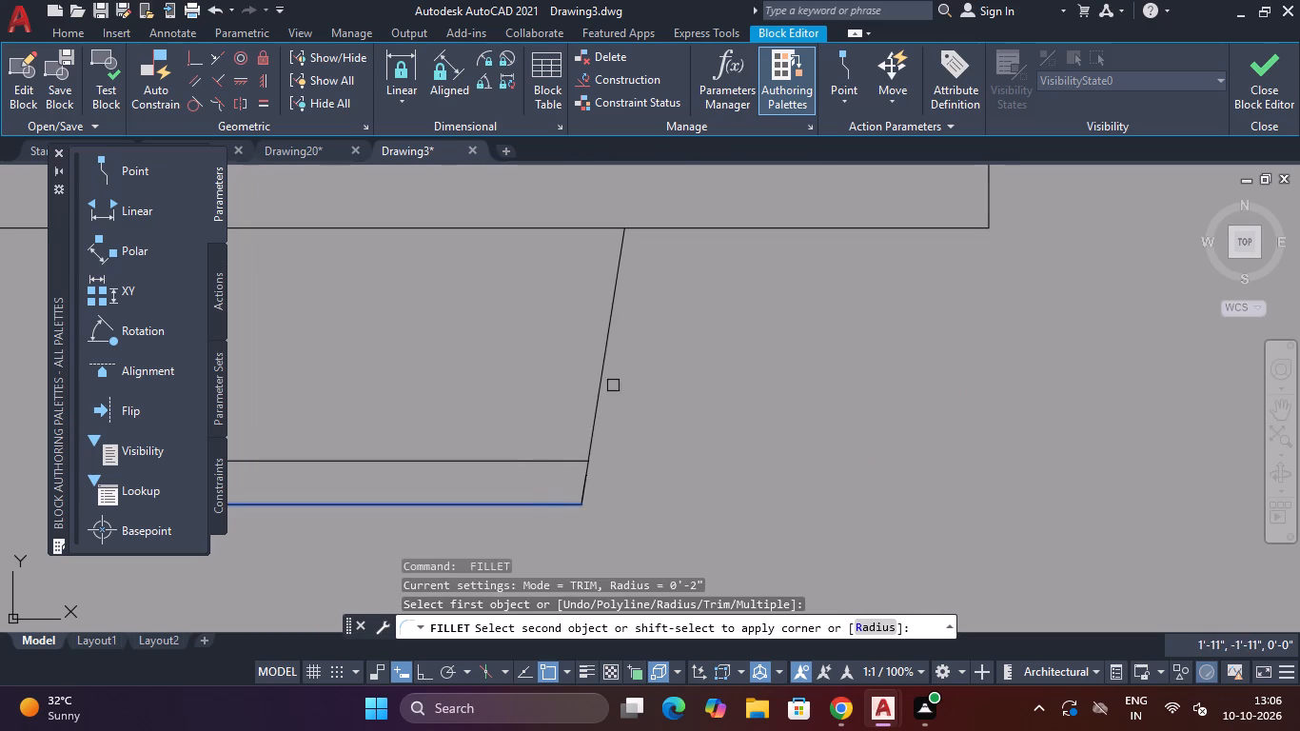
left_click(599, 381)
scroll(600, 385, "down", 5)
key("space")
scroll(568, 415, "up", 4)
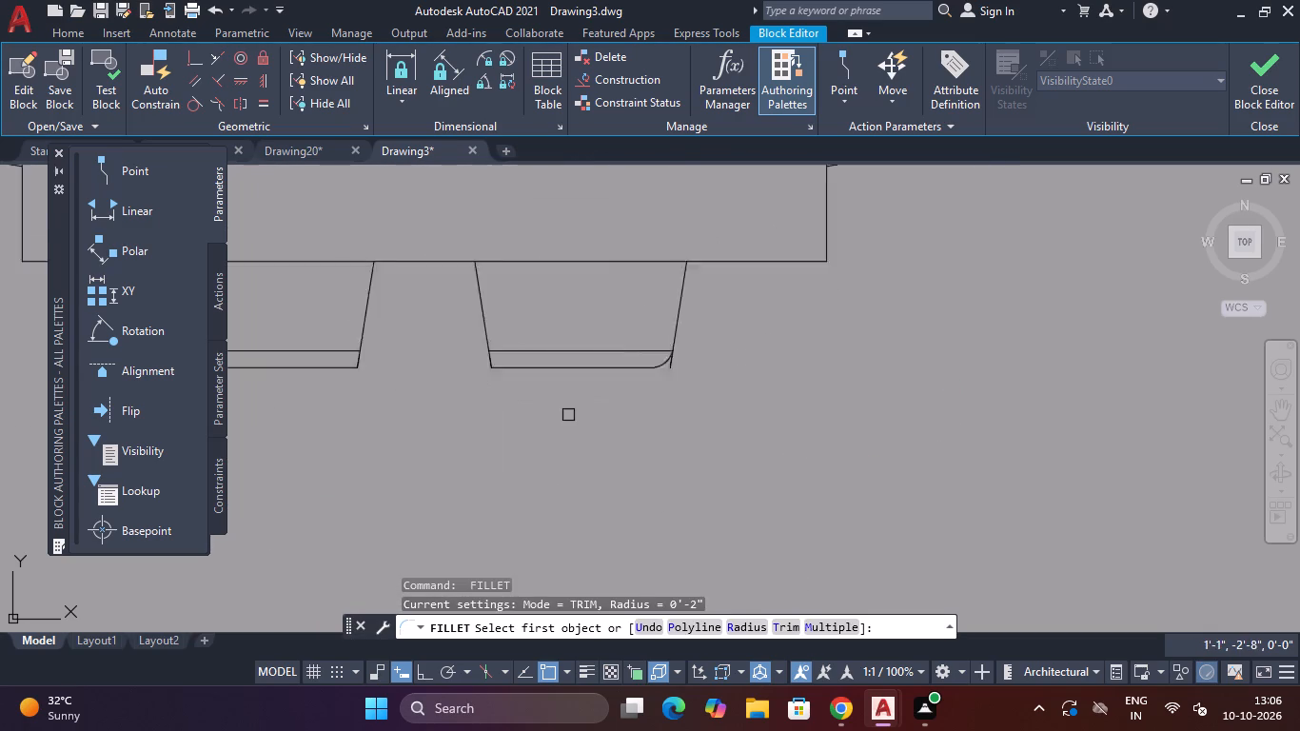
left_click(527, 345)
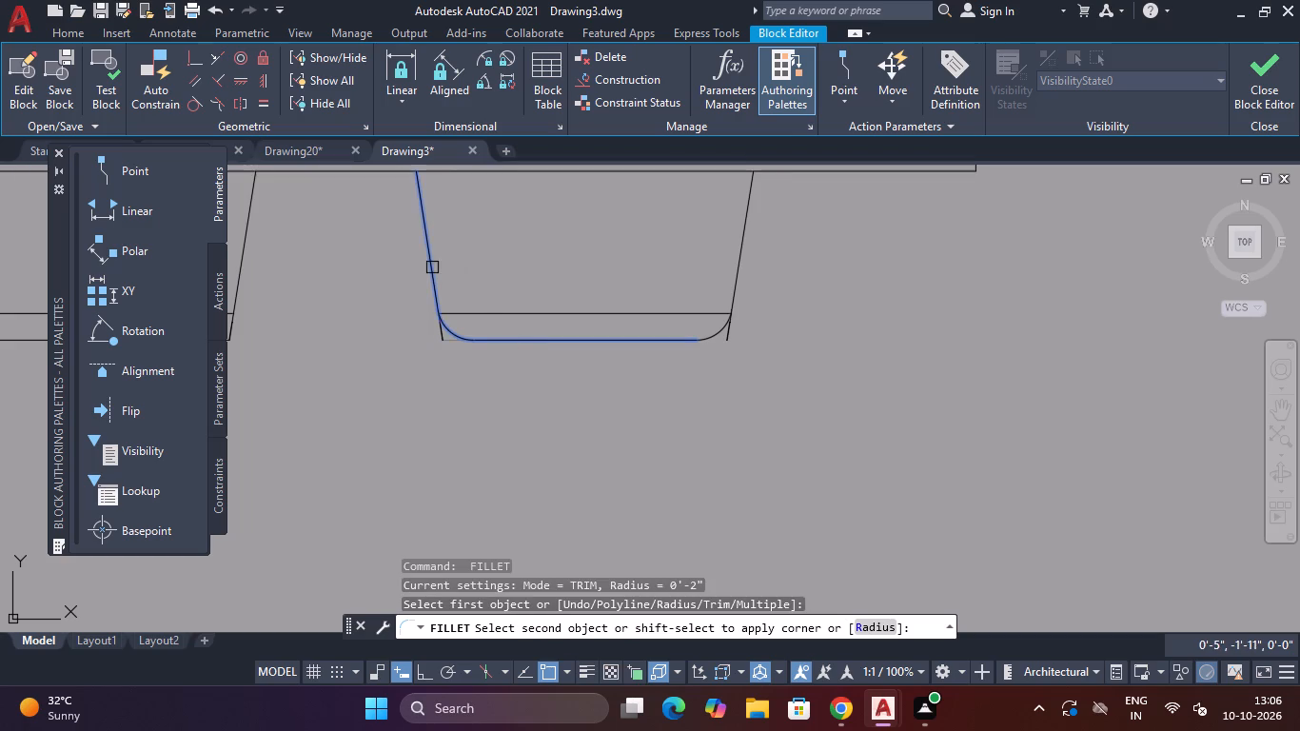
left_click(431, 267)
scroll(452, 266, "down", 6)
key("Escape")
Fillet both outer backrest corners of the lower-left chair with a 2" radius.
key("space")
scroll(420, 266, "up", 5)
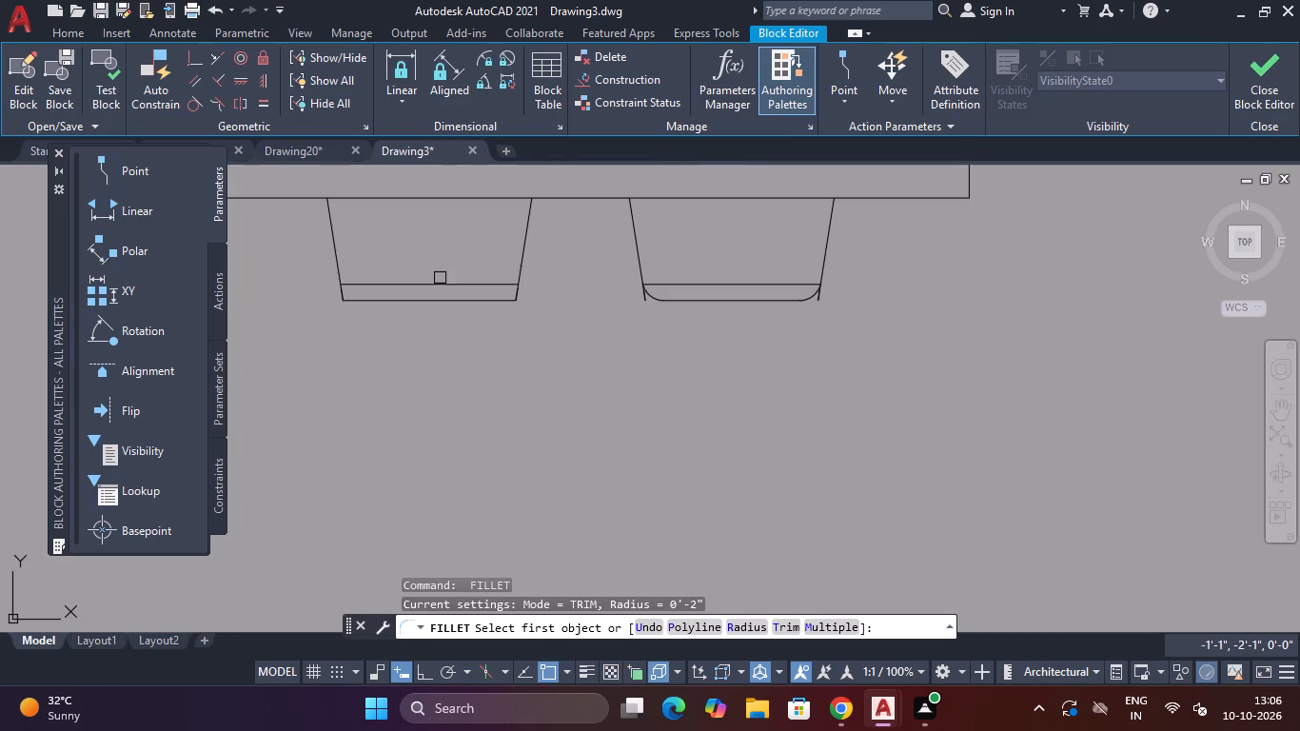
left_click(522, 260)
left_click(486, 296)
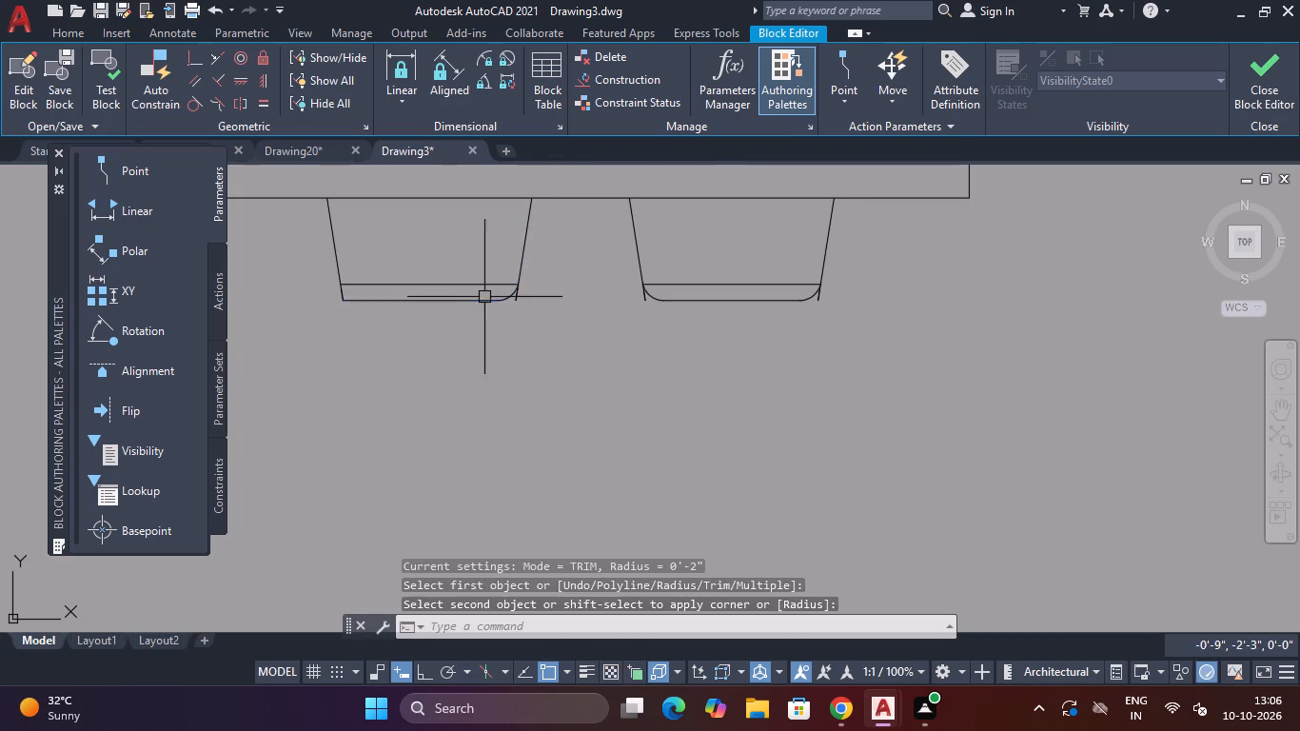
key("space")
left_click(331, 252)
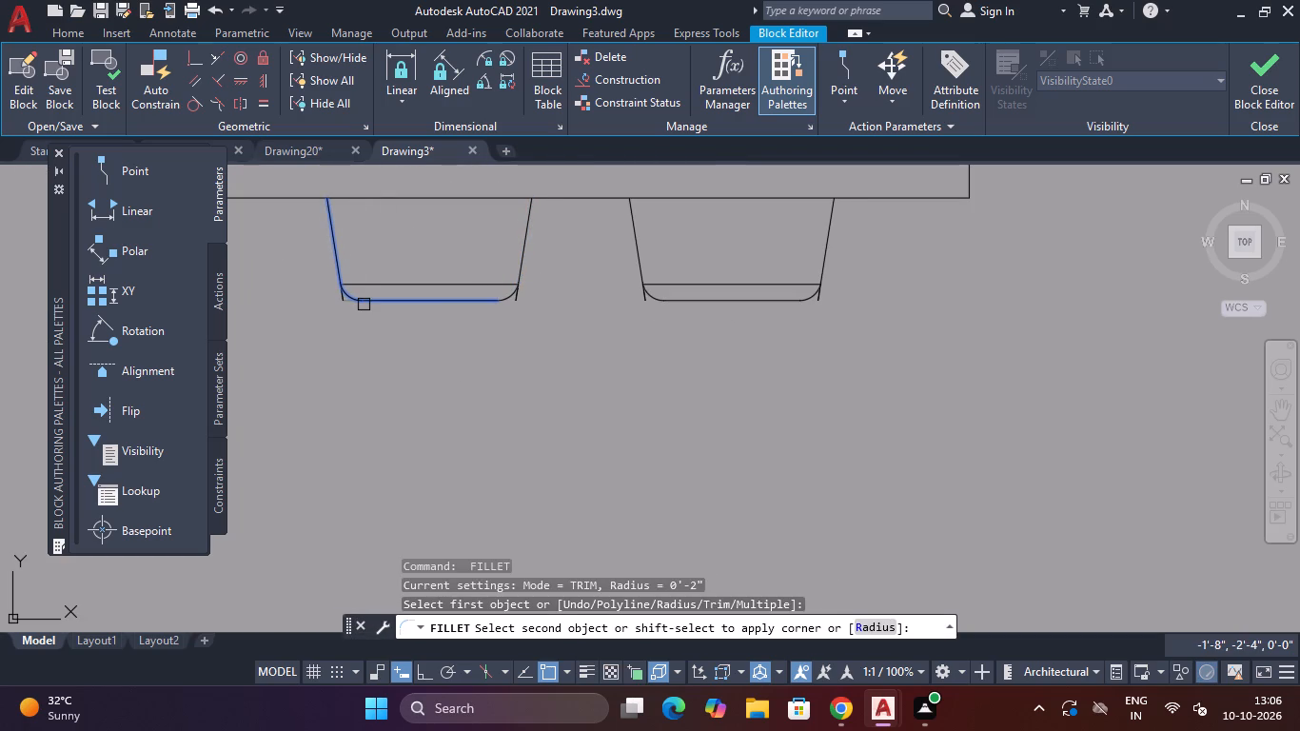
left_click(364, 305)
Fillet both outer backrest corners of the chair at the table's left end with a 2" radius.
scroll(371, 303, "down", 3)
scroll(314, 217, "up", 4)
scroll(310, 209, "down", 4)
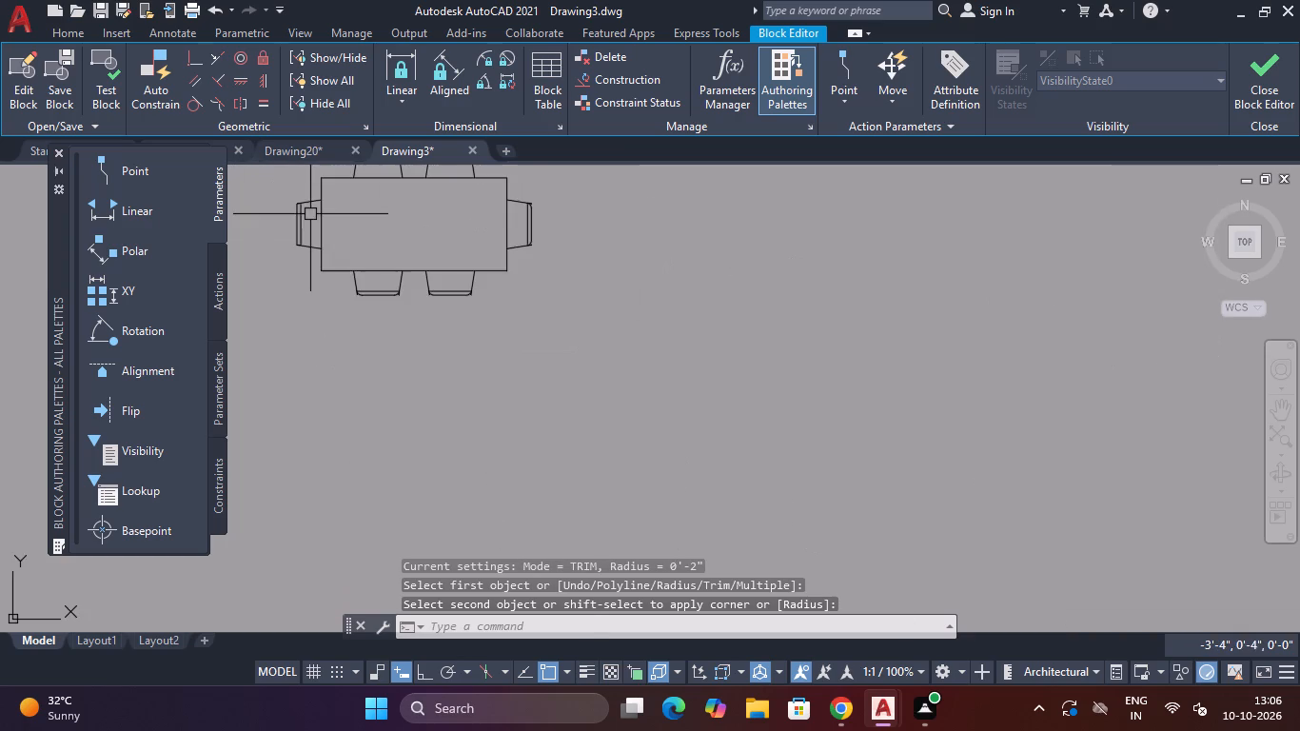
scroll(304, 207, "up", 3)
key("space")
left_click(302, 189)
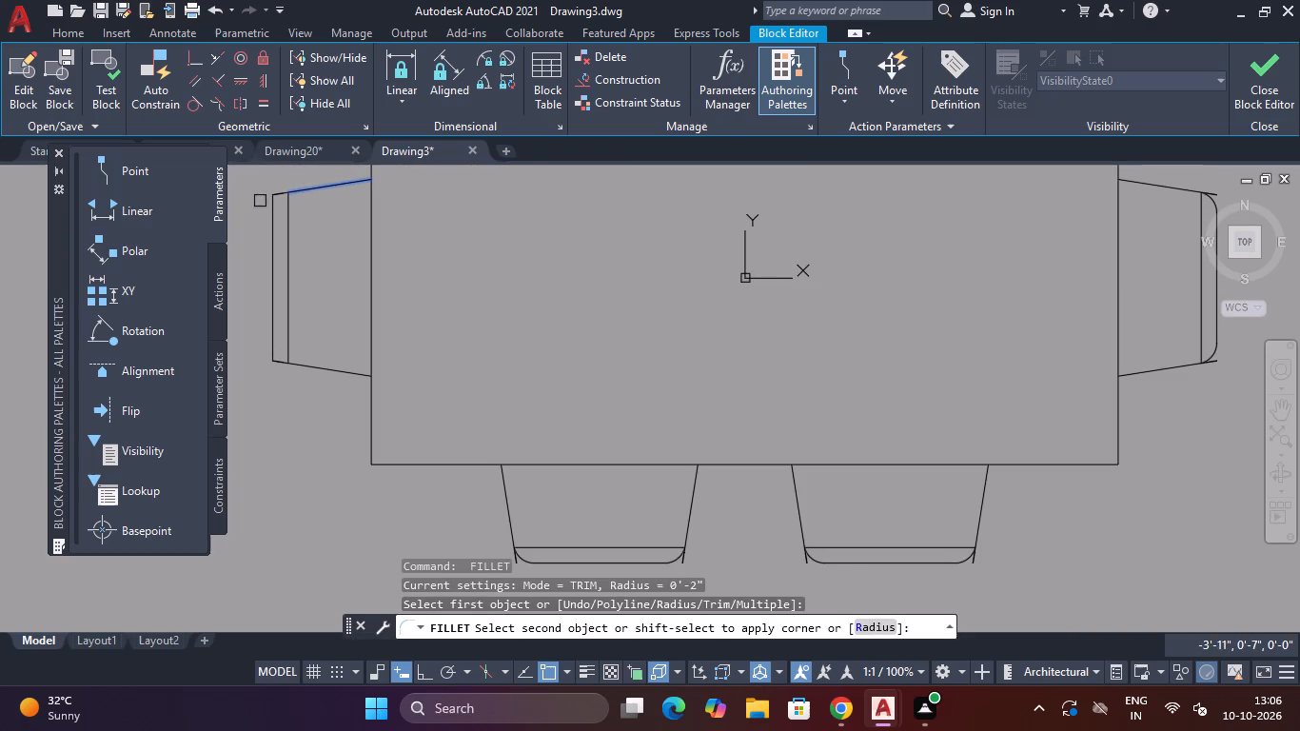
scroll(261, 202, "up", 2)
left_click(285, 214)
scroll(312, 227, "down", 4)
key("space")
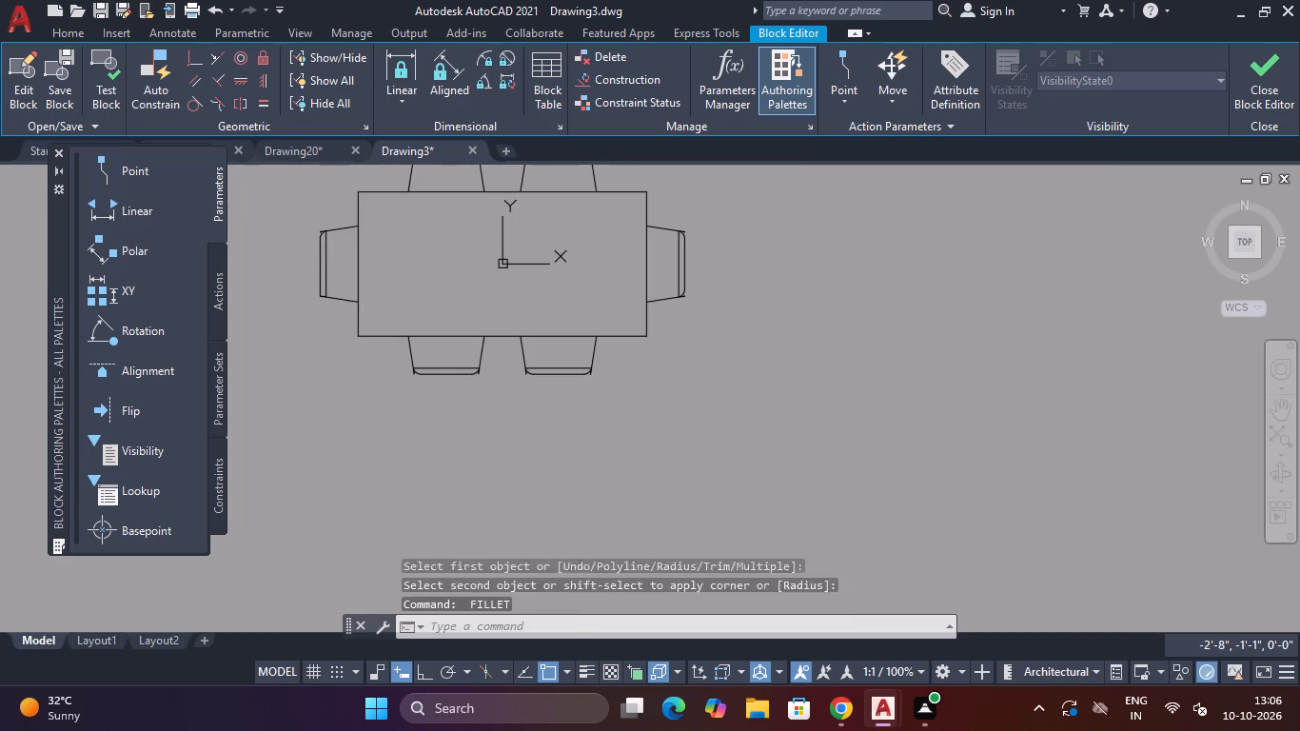
scroll(336, 296, "up", 3)
left_click(333, 310)
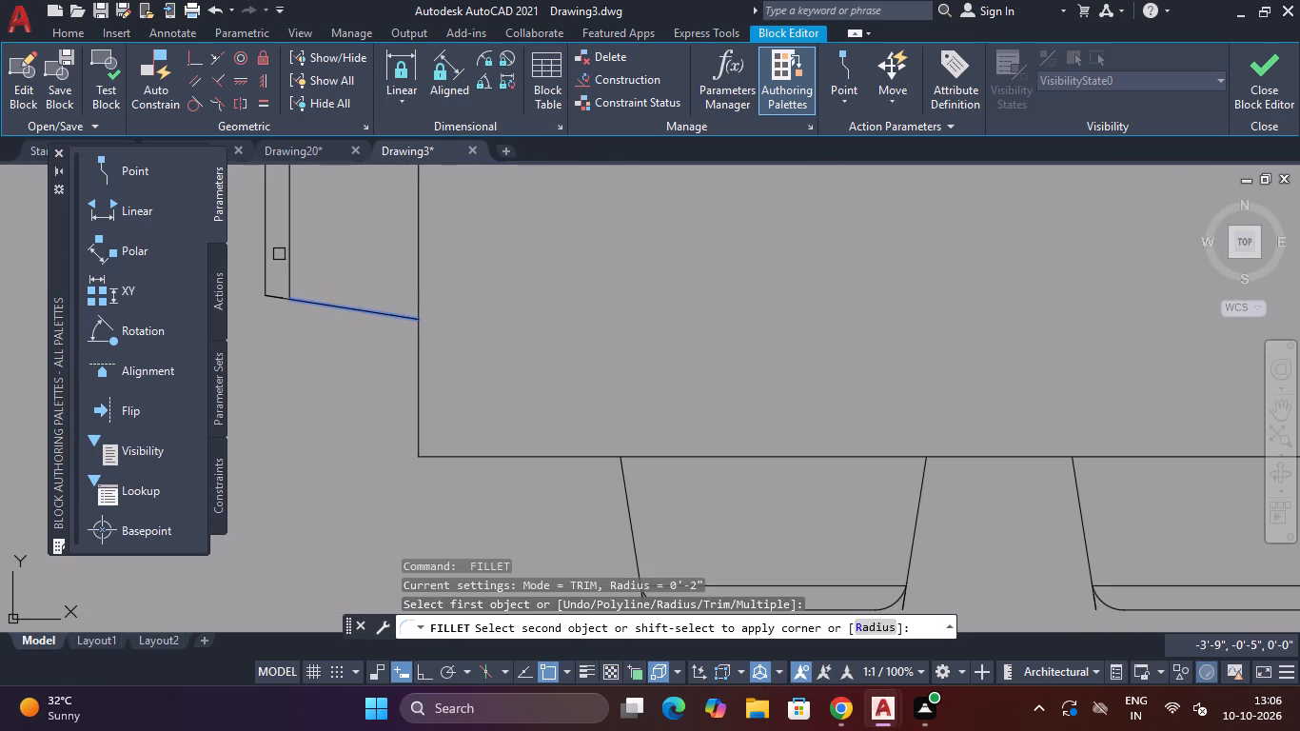
left_click(267, 254)
scroll(342, 314, "down", 2)
scroll(466, 299, "down", 3)
scroll(491, 260, "up", 1)
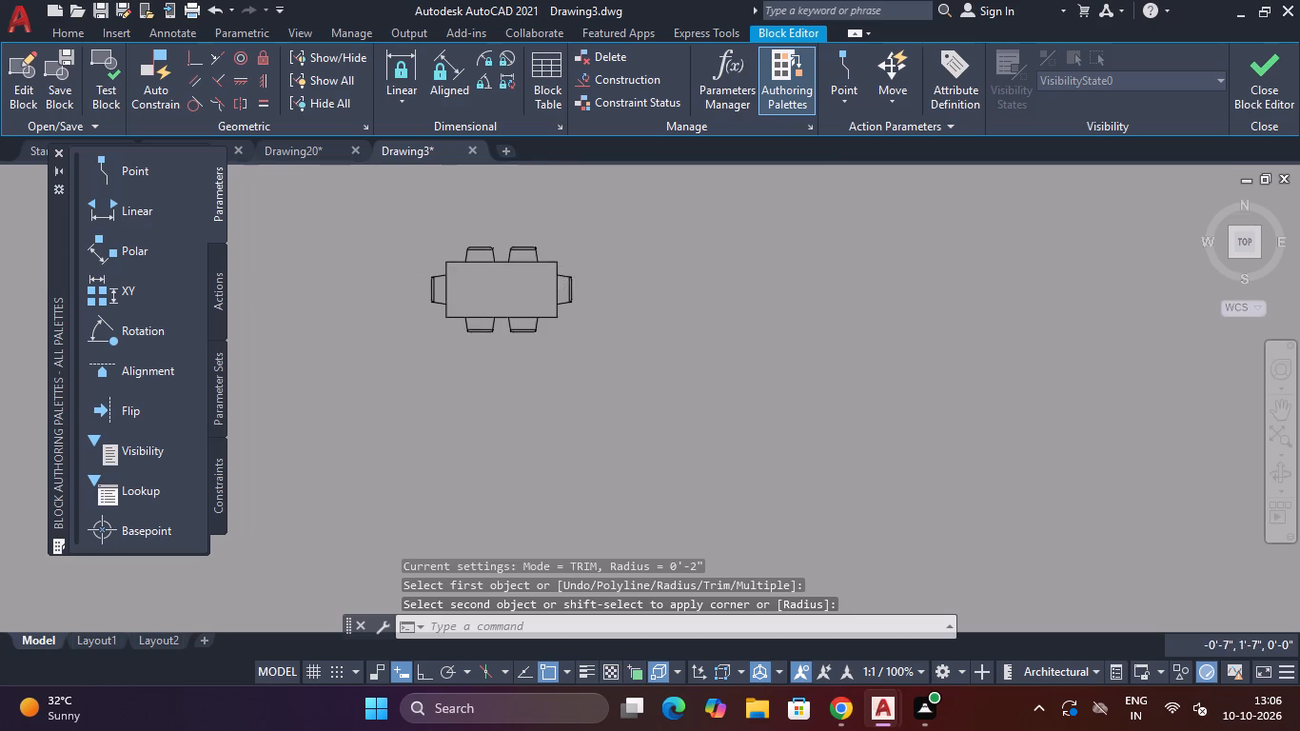
scroll(491, 260, "up", 1)
key("Escape")
Erase the leftover line stub outside the rounded right backrest corner of the upper-right chair.
scroll(498, 216, "up", 4)
scroll(660, 326, "down", 2)
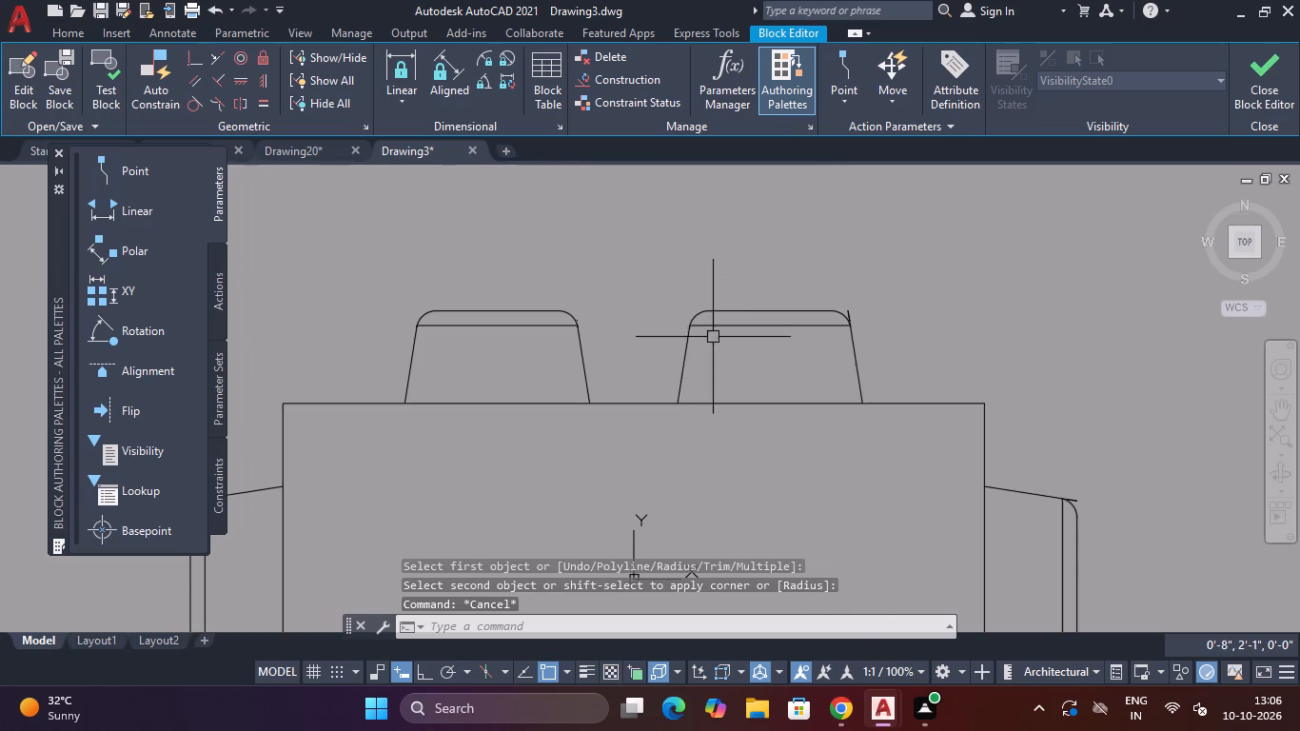
scroll(875, 321, "up", 3)
left_click(759, 293)
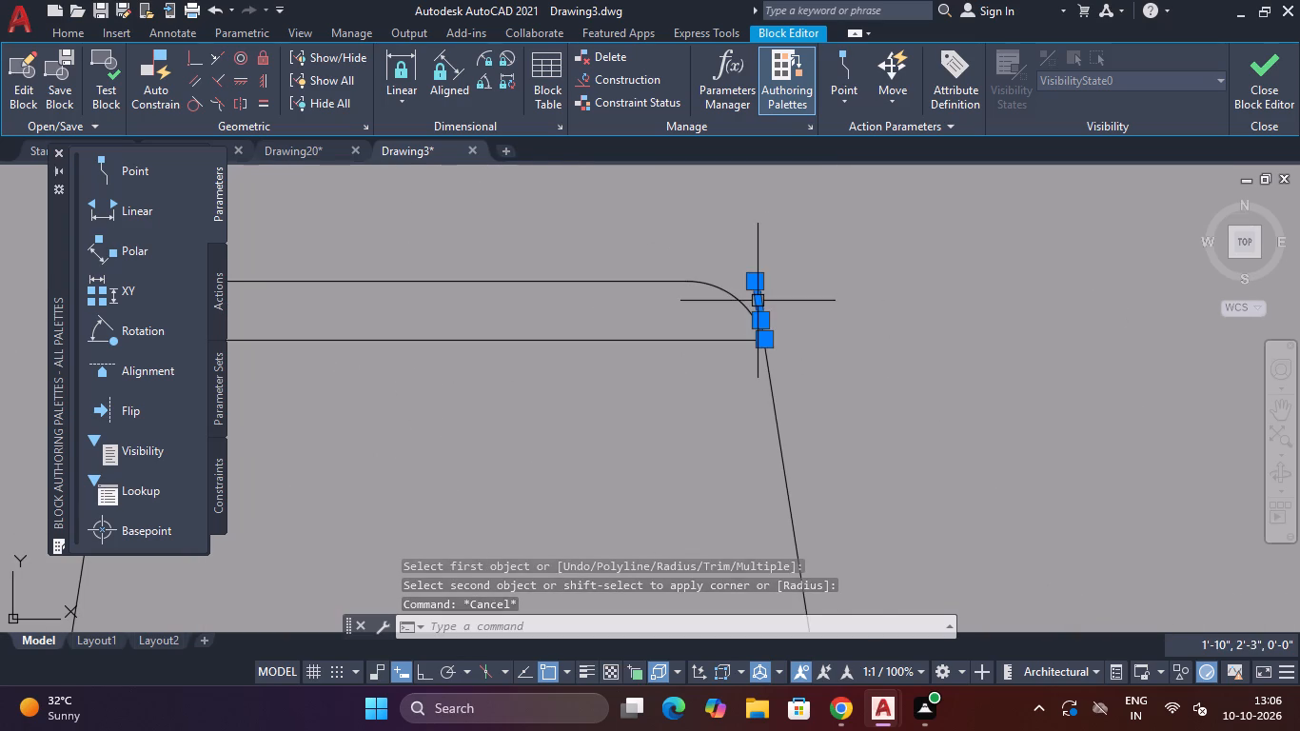
key("Delete")
Erase the leftover line stubs at both rounded backrest corners of the chair at the table's right end.
scroll(820, 299, "down", 7)
scroll(861, 356, "up", 9)
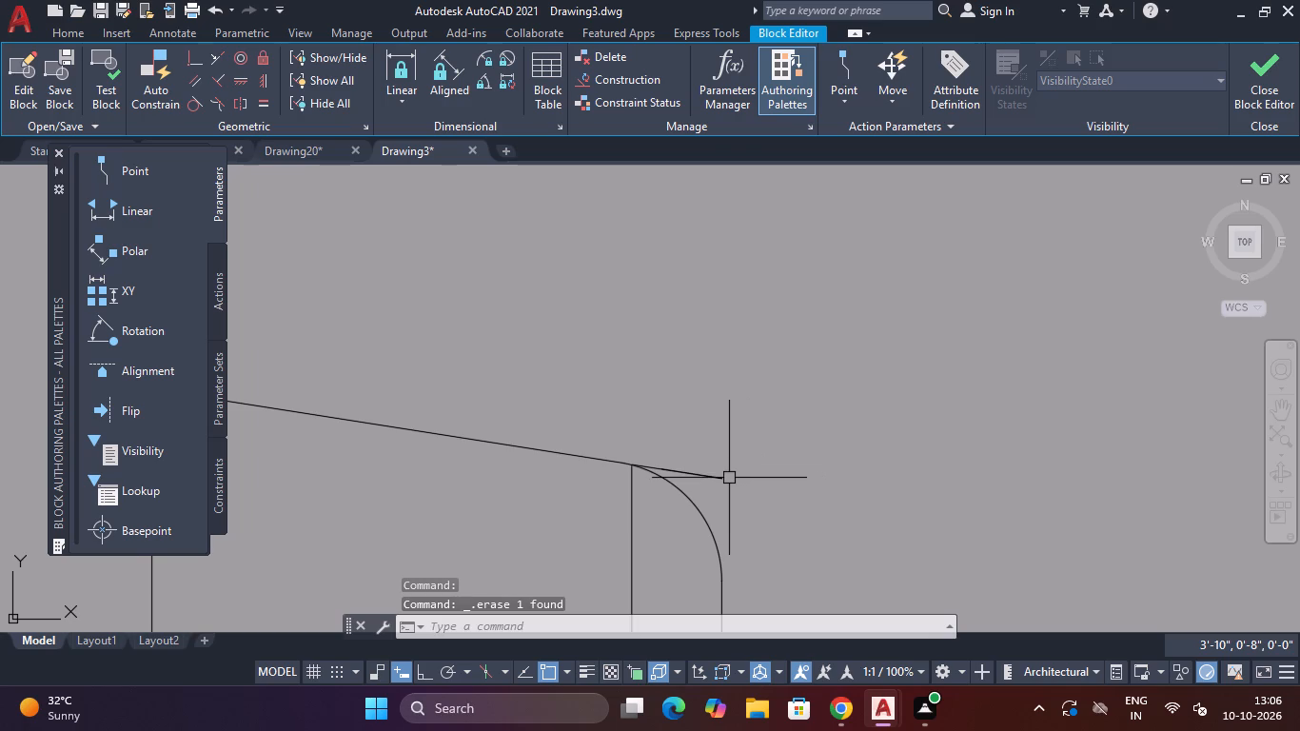
left_click(715, 474)
key("Delete")
scroll(754, 449, "down", 9)
scroll(756, 514, "up", 6)
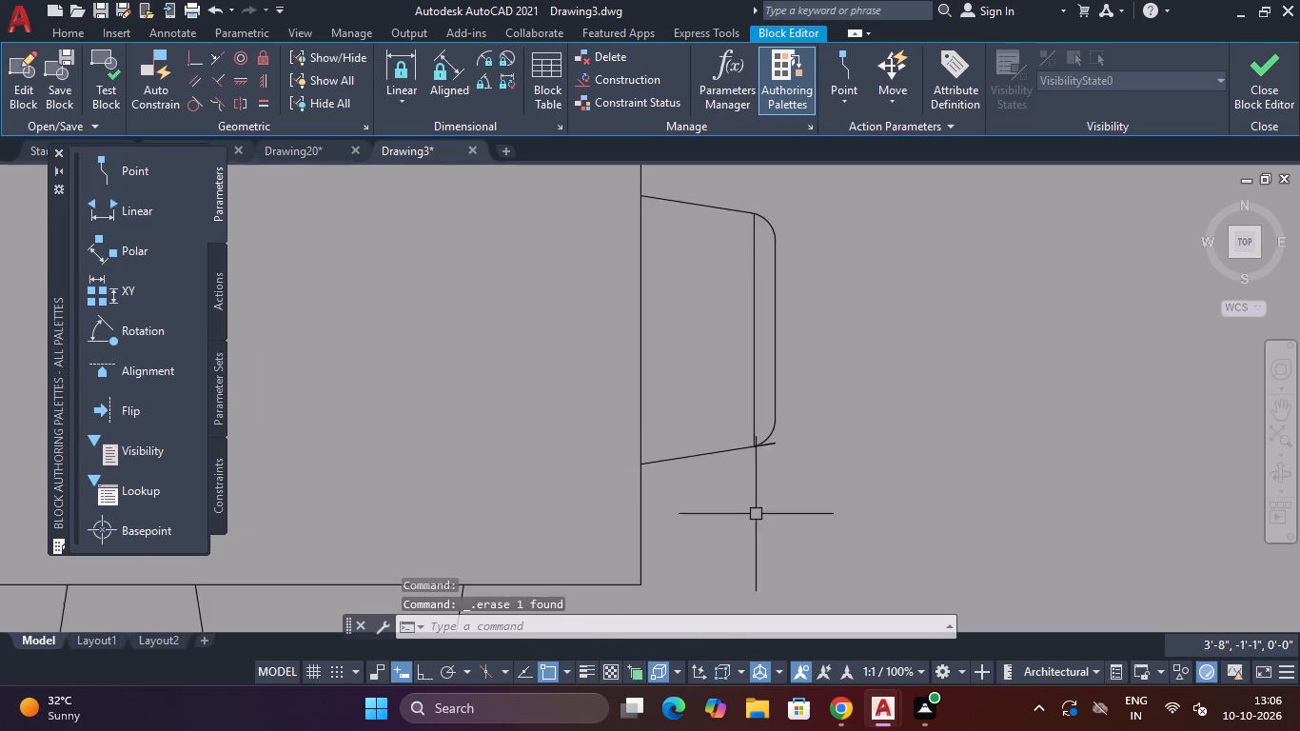
scroll(769, 468, "up", 4)
left_click(747, 316)
key("Delete")
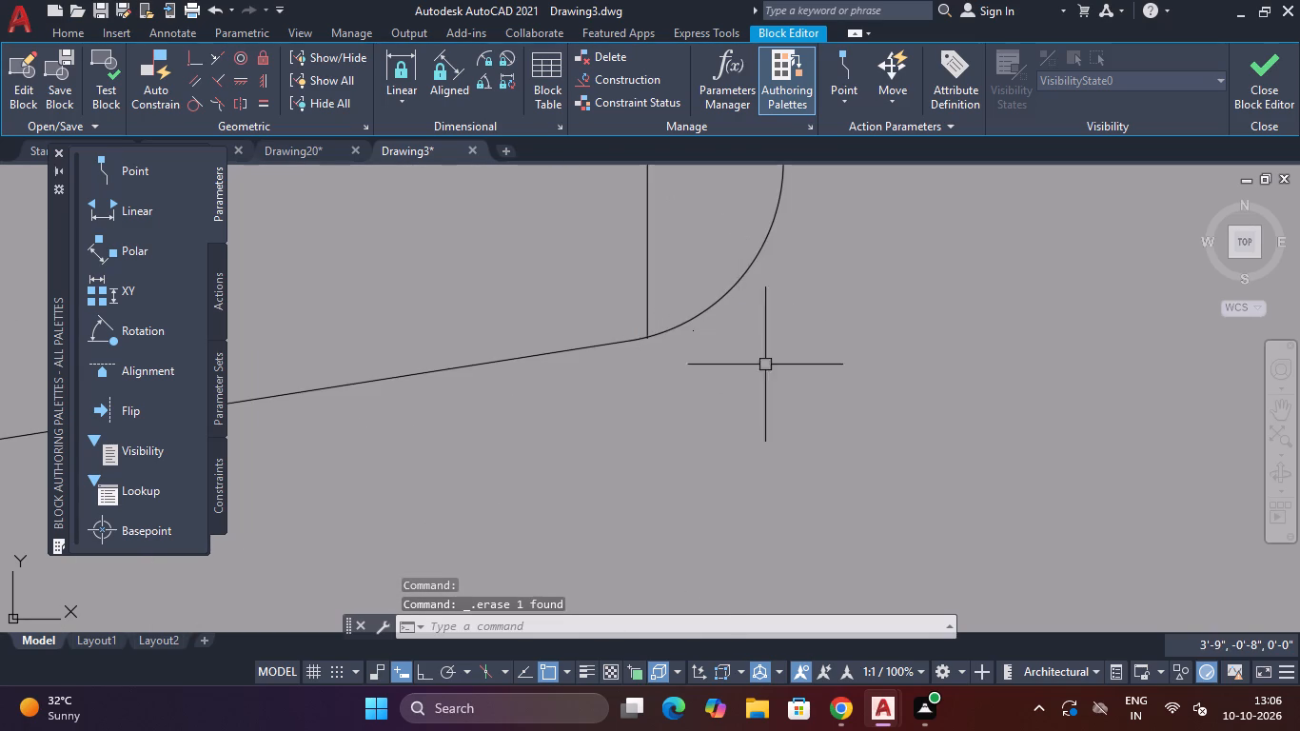
Erase the leftover line stubs at both rounded backrest corners of the lower-right chair.
scroll(765, 389, "down", 9)
scroll(656, 504, "up", 5)
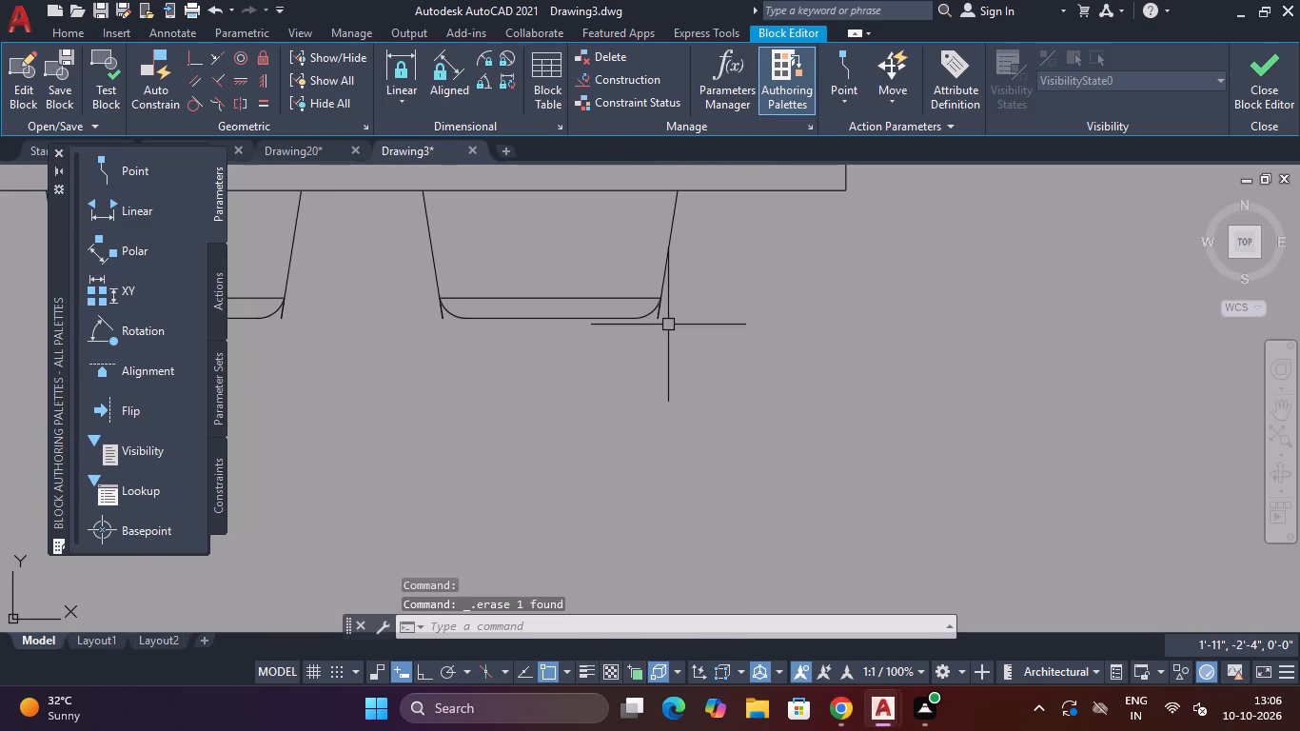
left_click(660, 319)
key("Delete")
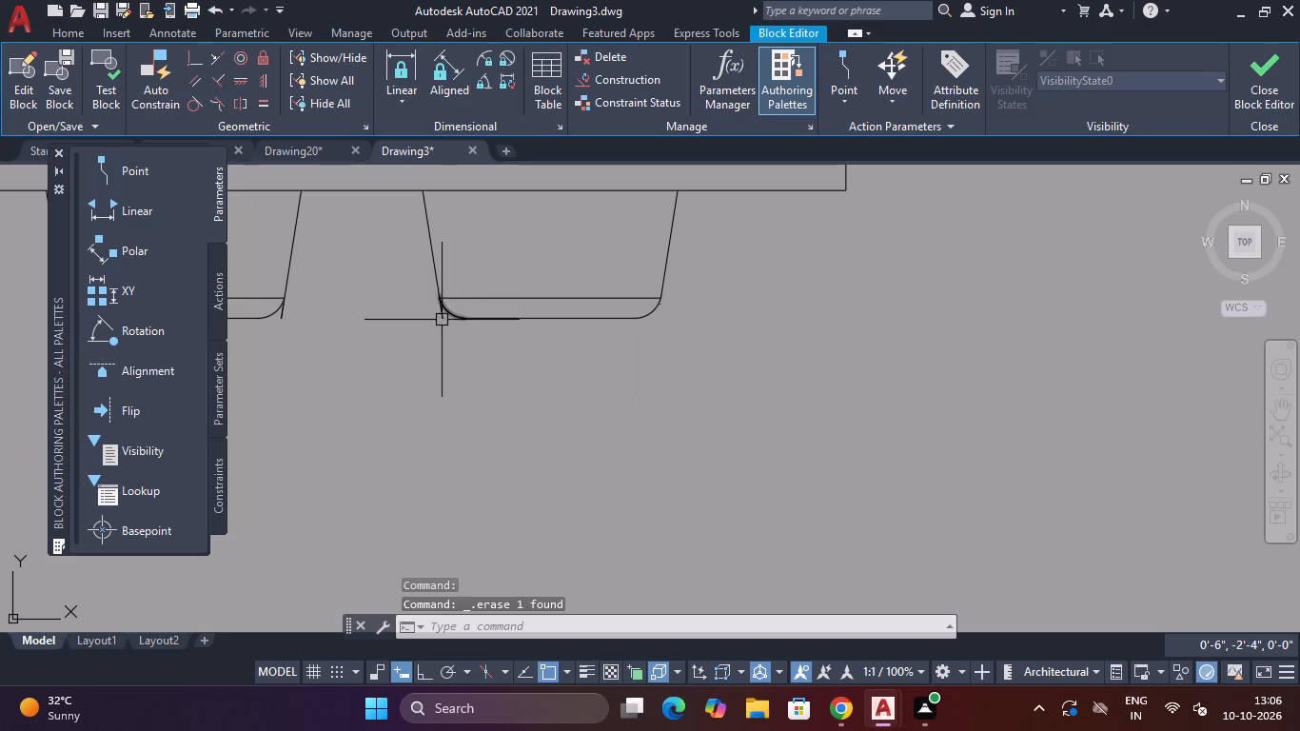
scroll(435, 315, "up", 3)
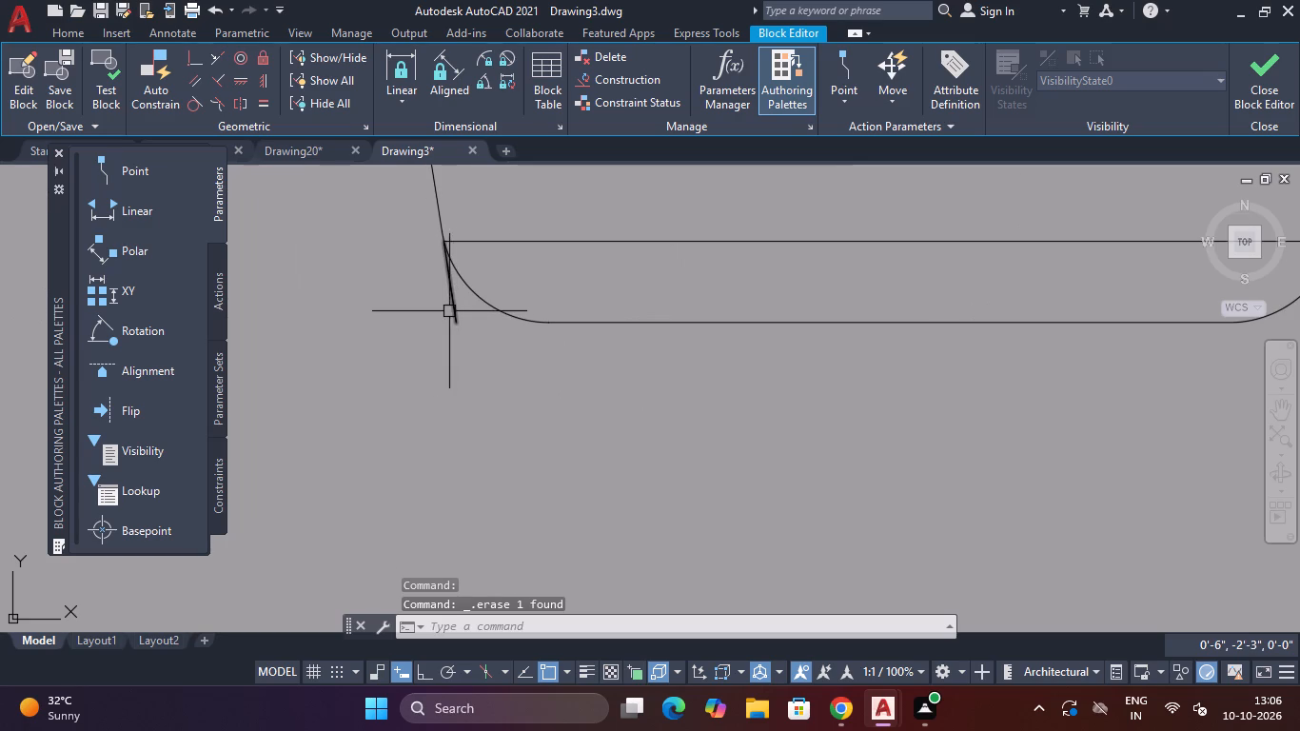
left_click(449, 311)
key("Delete")
Erase the leftover line stubs at both rounded backrest corners of the lower-left chair.
scroll(448, 315, "down", 5)
scroll(383, 314, "up", 5)
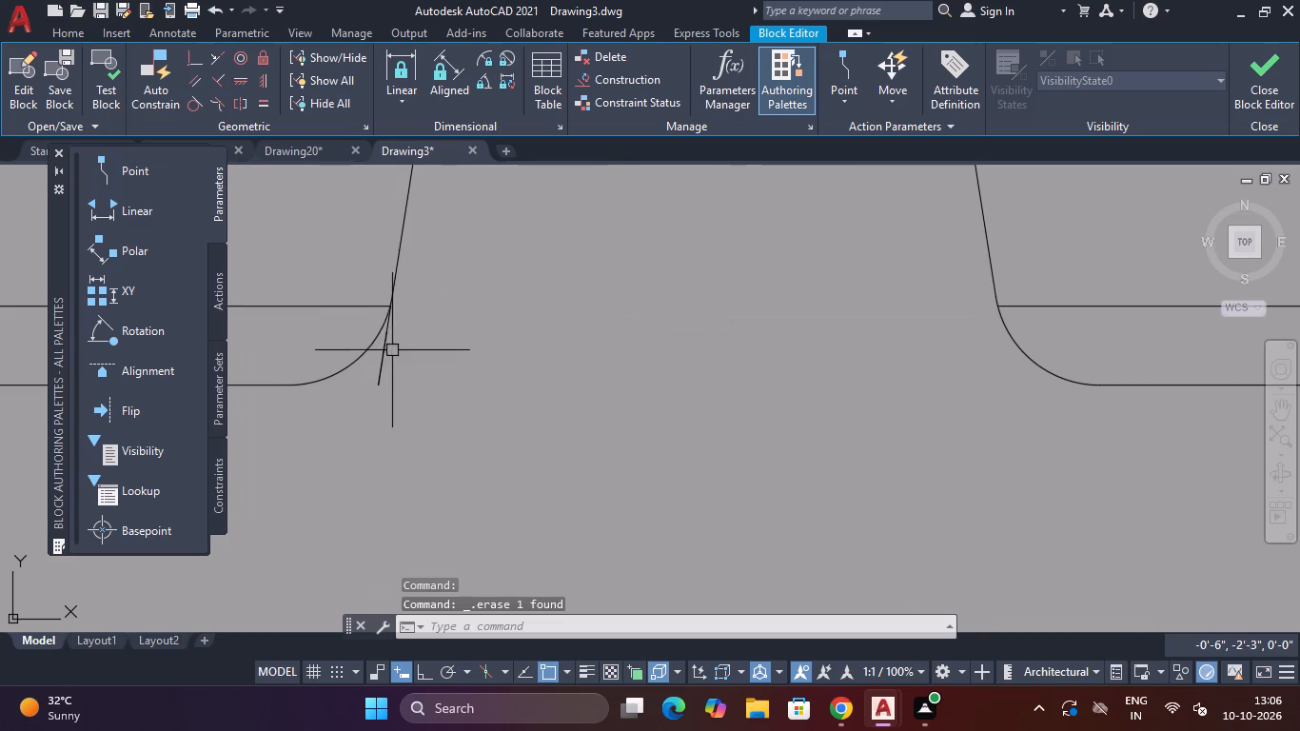
left_click(381, 353)
key("Delete")
scroll(404, 364, "down", 6)
scroll(285, 372, "up", 5)
left_click(620, 369)
key("Delete")
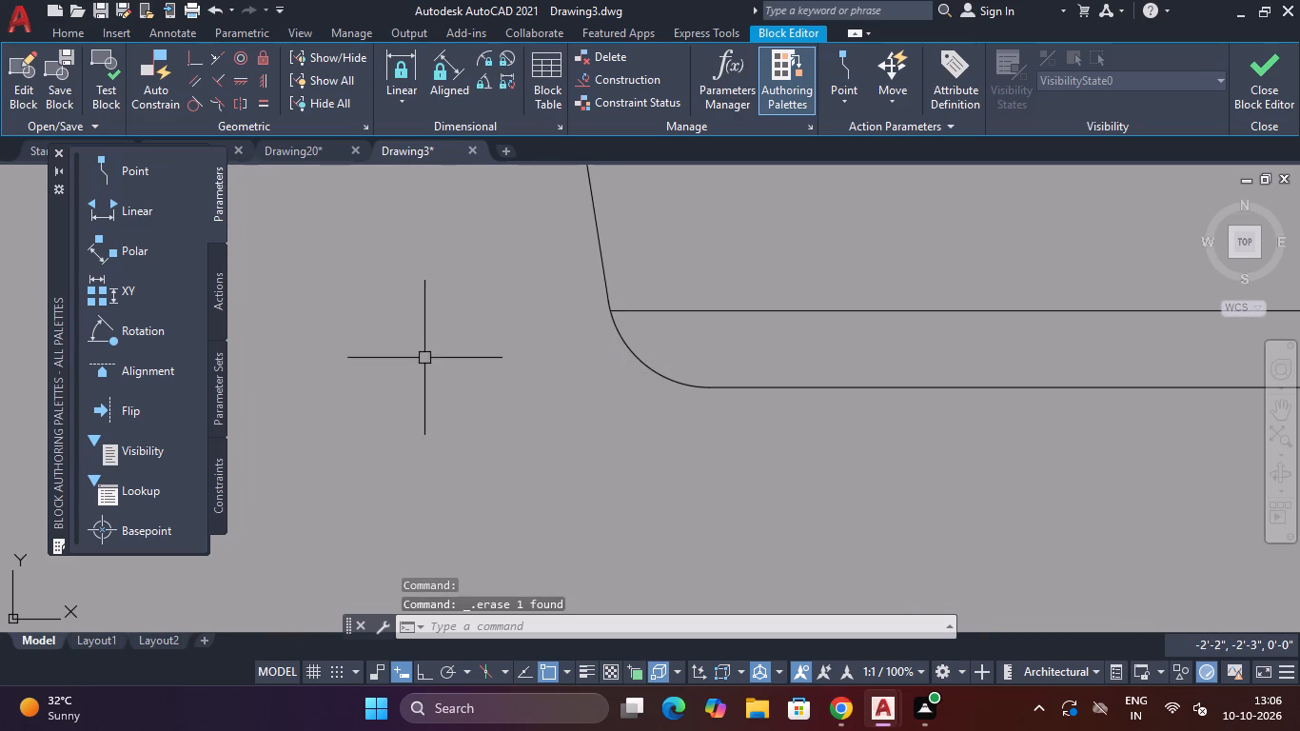
Erase the leftover line stubs at both rounded backrest corners of the chair at the table's left end.
scroll(421, 355, "down", 6)
scroll(361, 282, "up", 5)
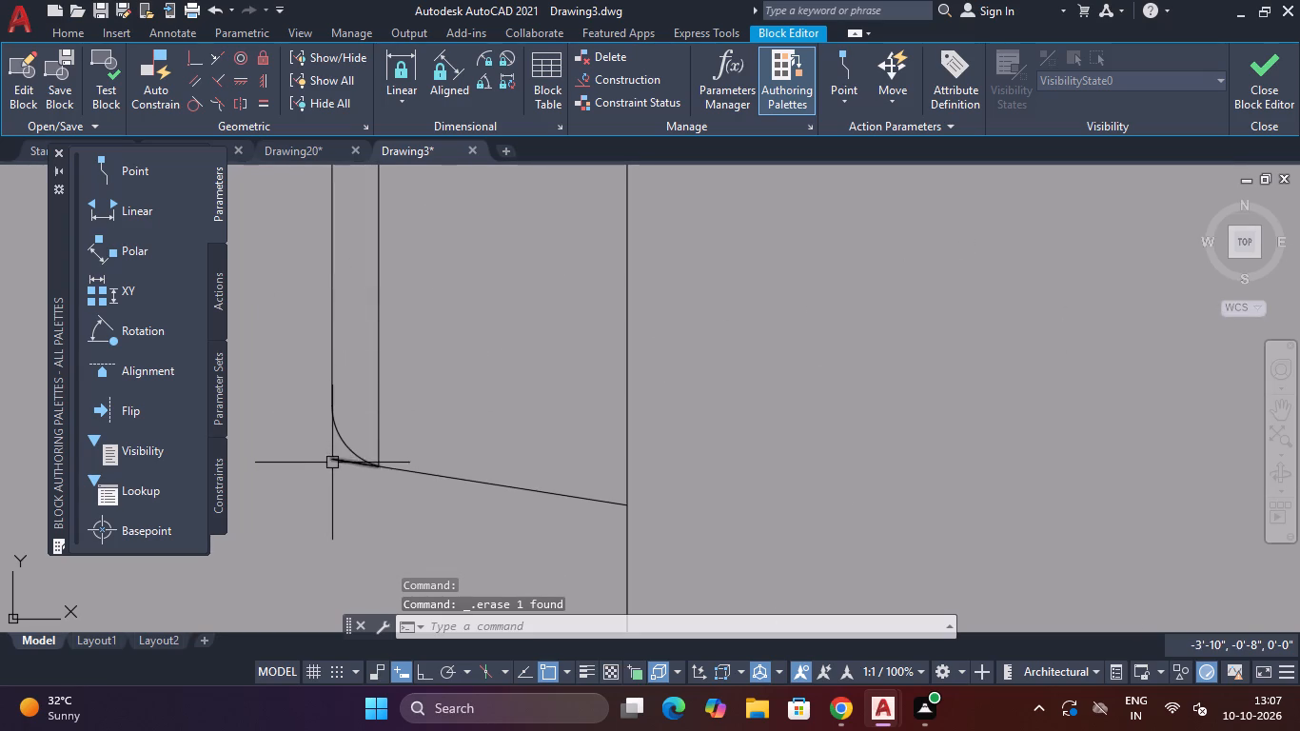
left_click(333, 464)
key("Delete")
scroll(342, 429, "down", 6)
scroll(334, 365, "up", 5)
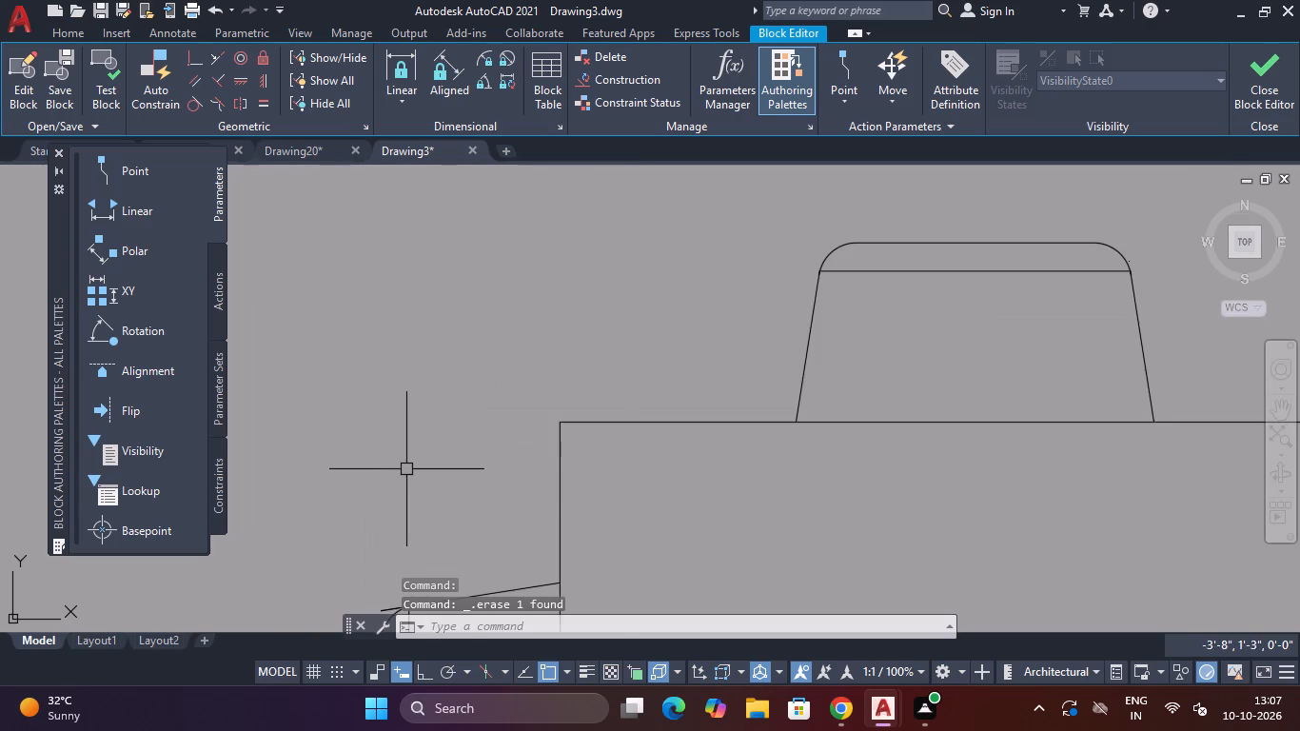
scroll(407, 469, "down", 4)
scroll(409, 490, "up", 6)
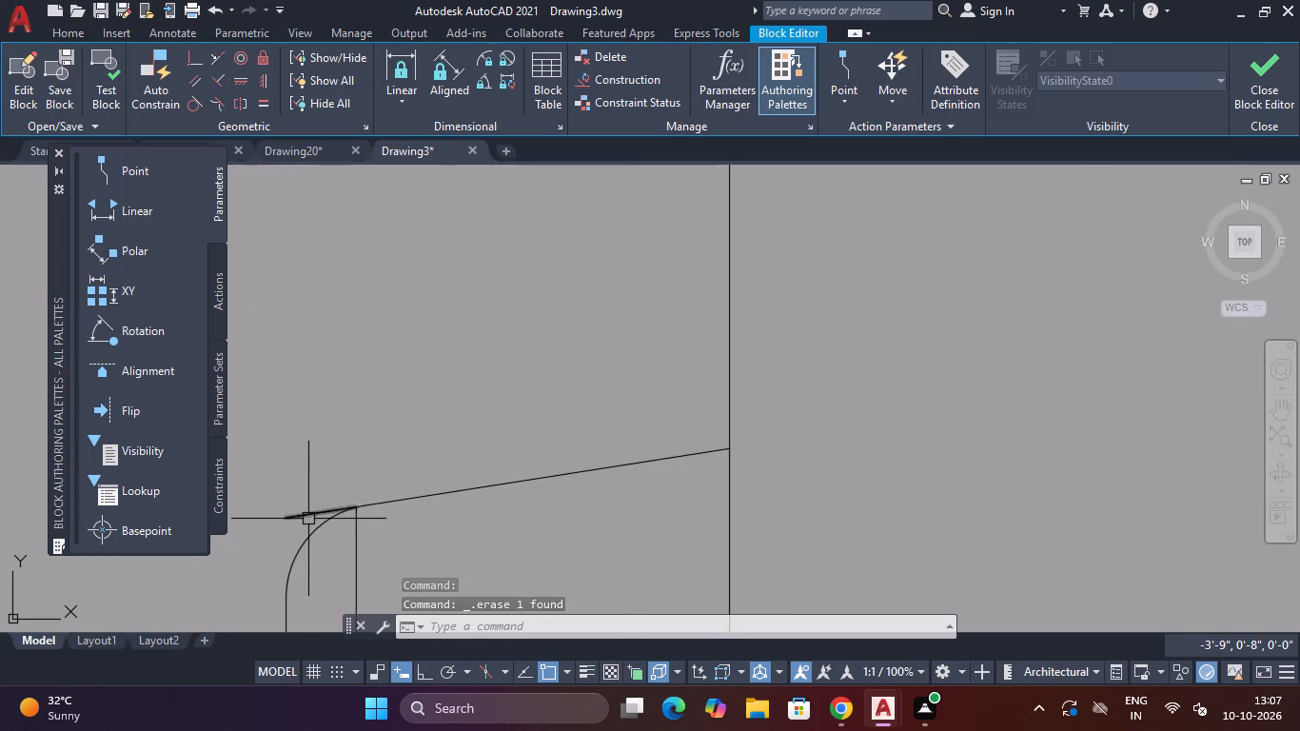
left_click(307, 519)
key("Delete")
scroll(427, 407, "down", 5)
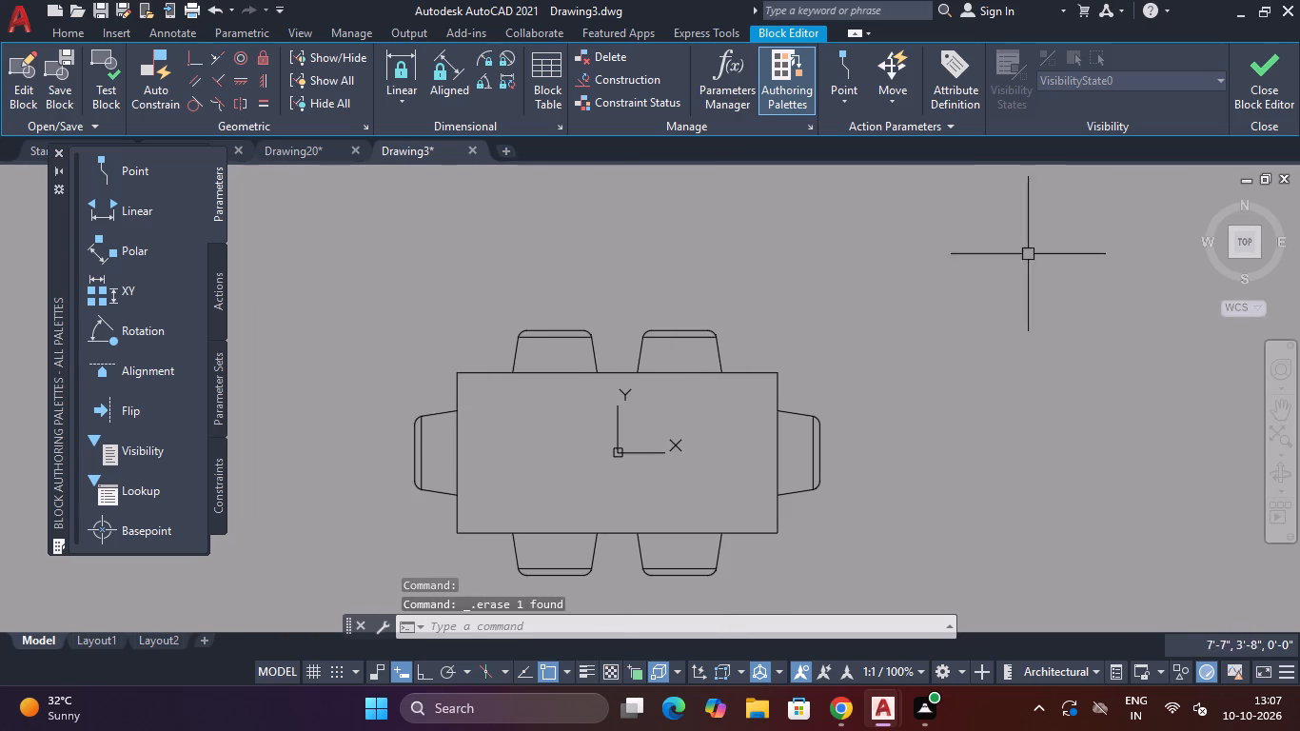
Close the block editing session and save the changes to Dining Set - 36 x 72 in.
left_click(1280, 86)
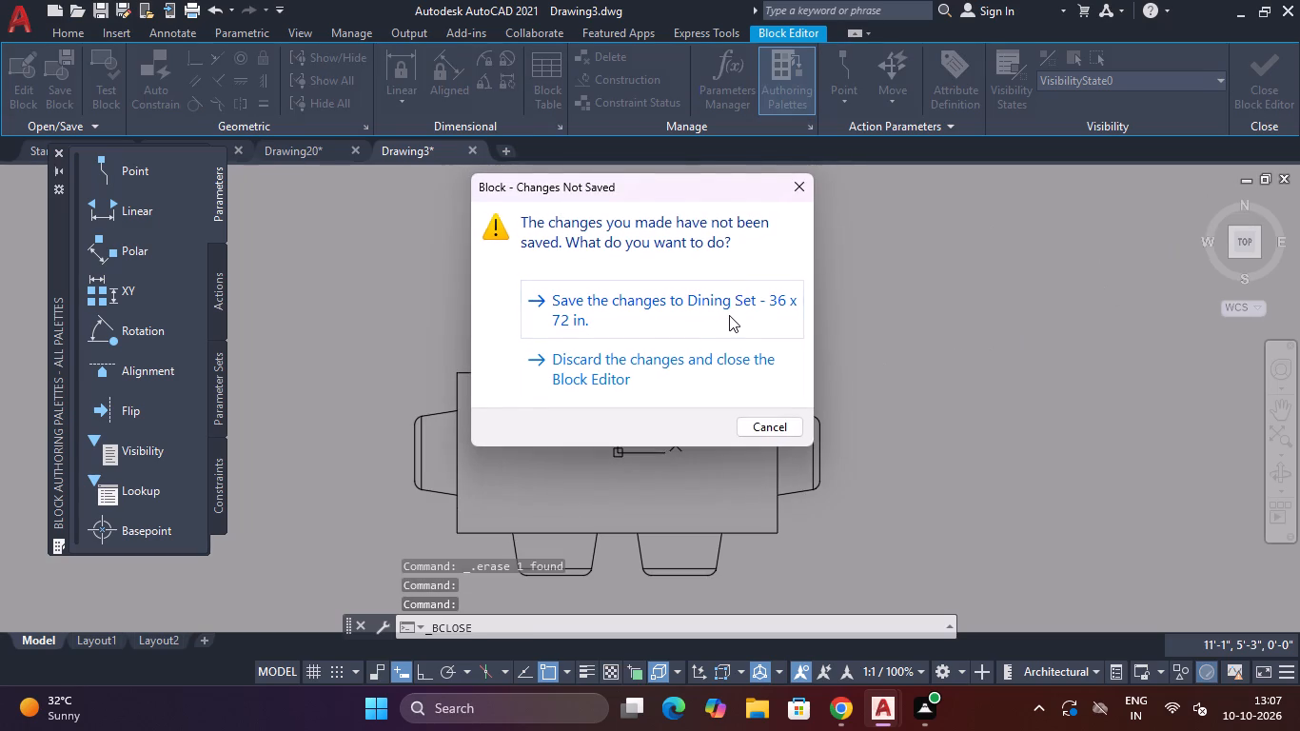
left_click(729, 315)
Scale the dining set down freehand, using the table's lower-left corner as the base point.
scroll(694, 338, "down", 1)
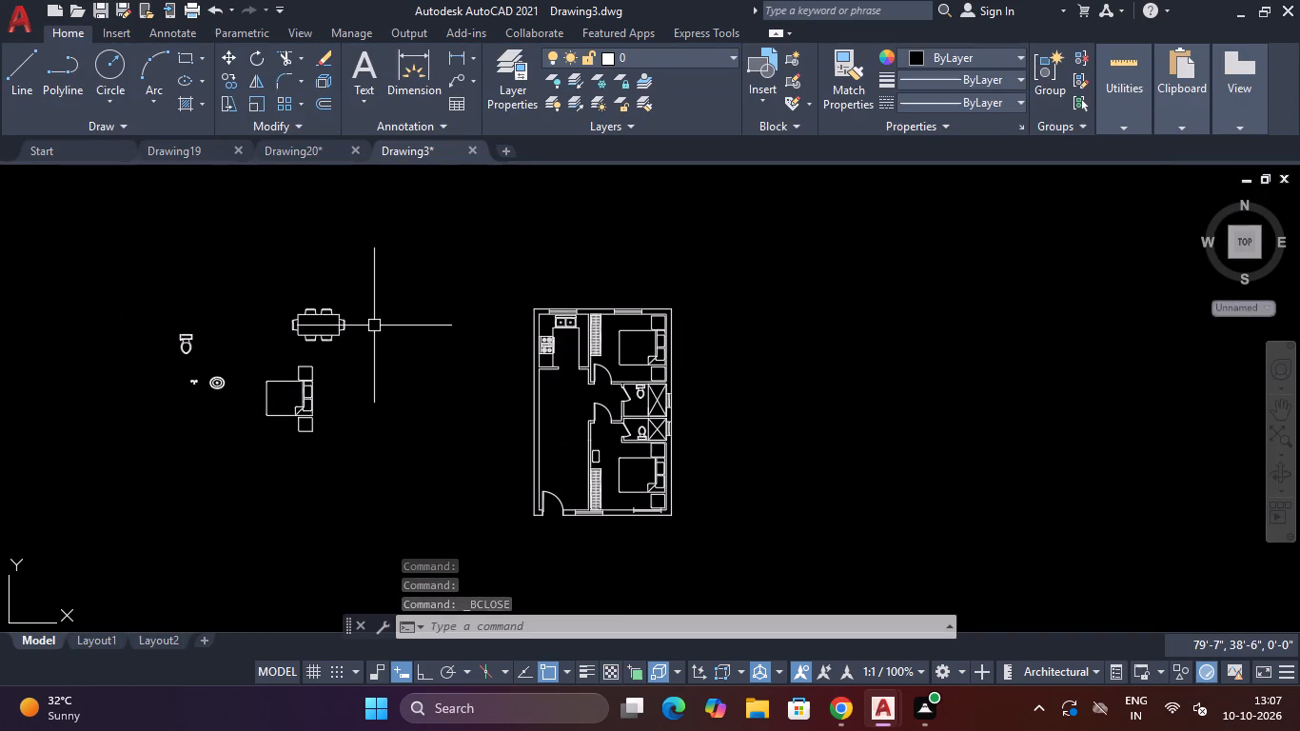
scroll(283, 272, "up", 1)
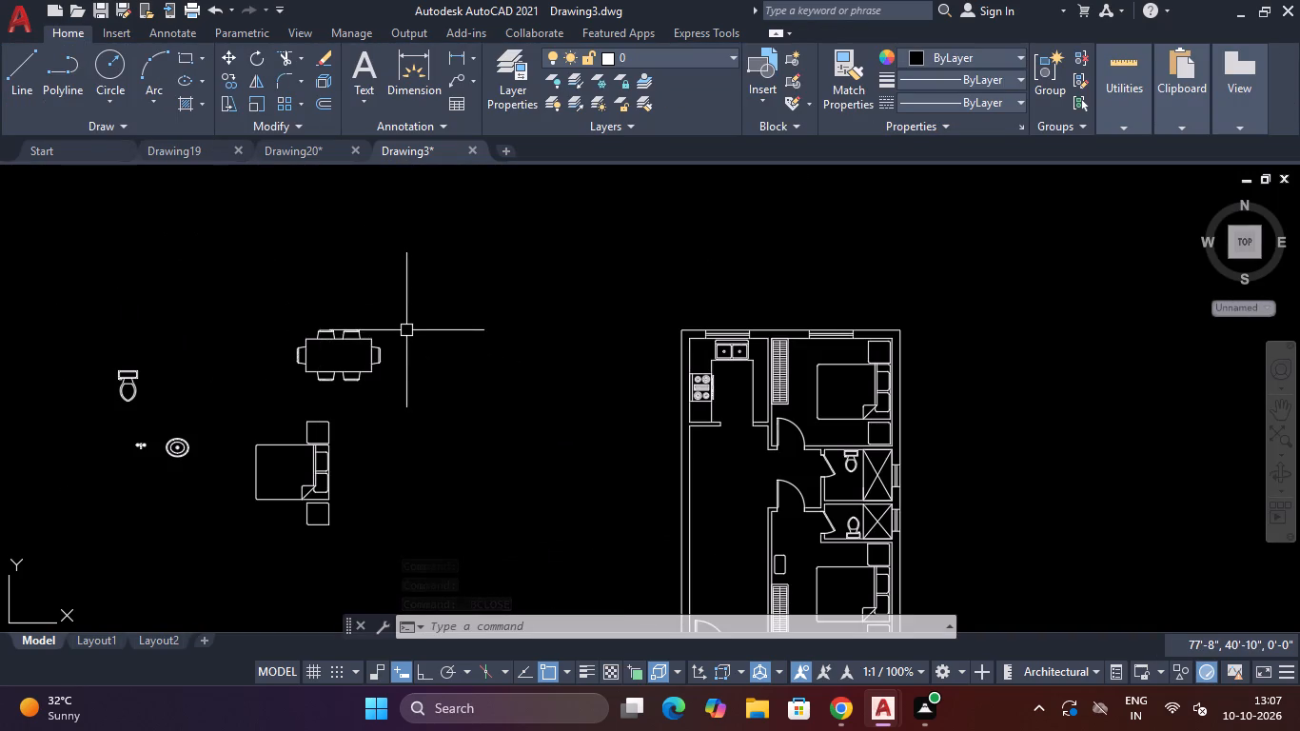
scroll(406, 330, "up", 2)
left_click(391, 319)
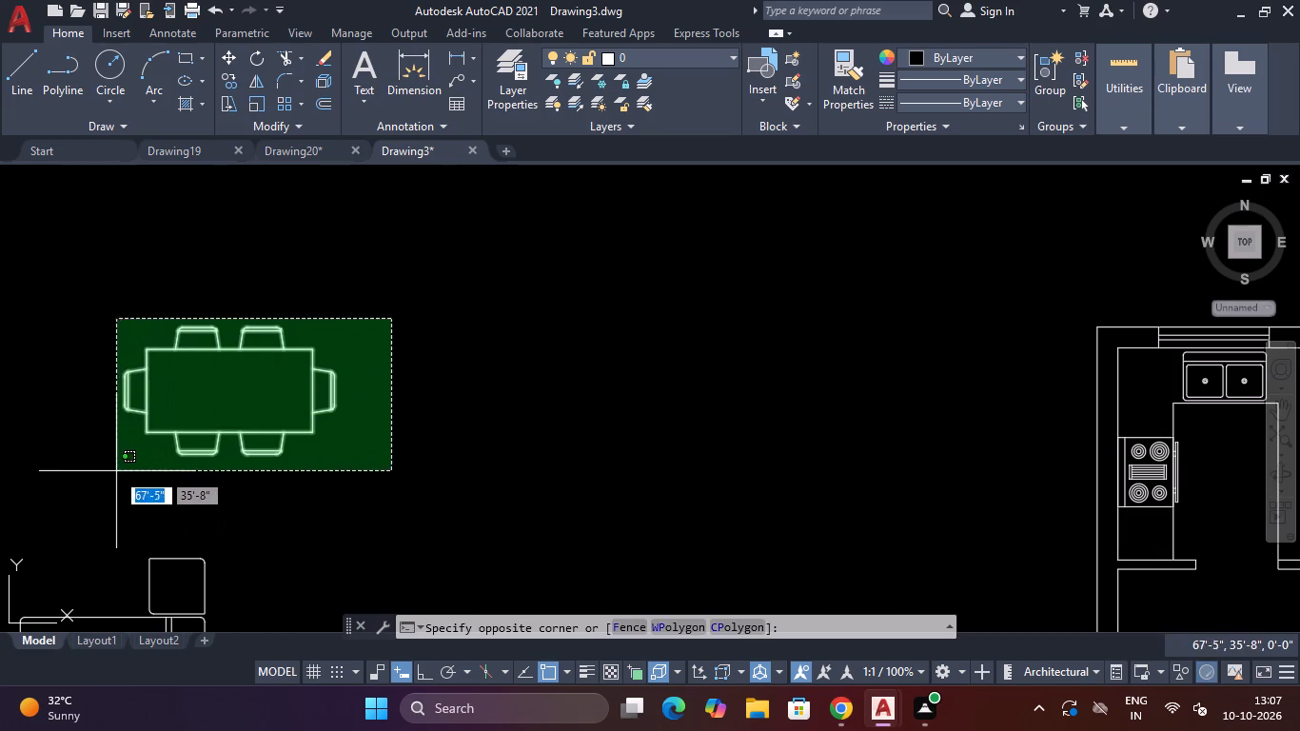
left_click(98, 475)
type("SC")
key("space")
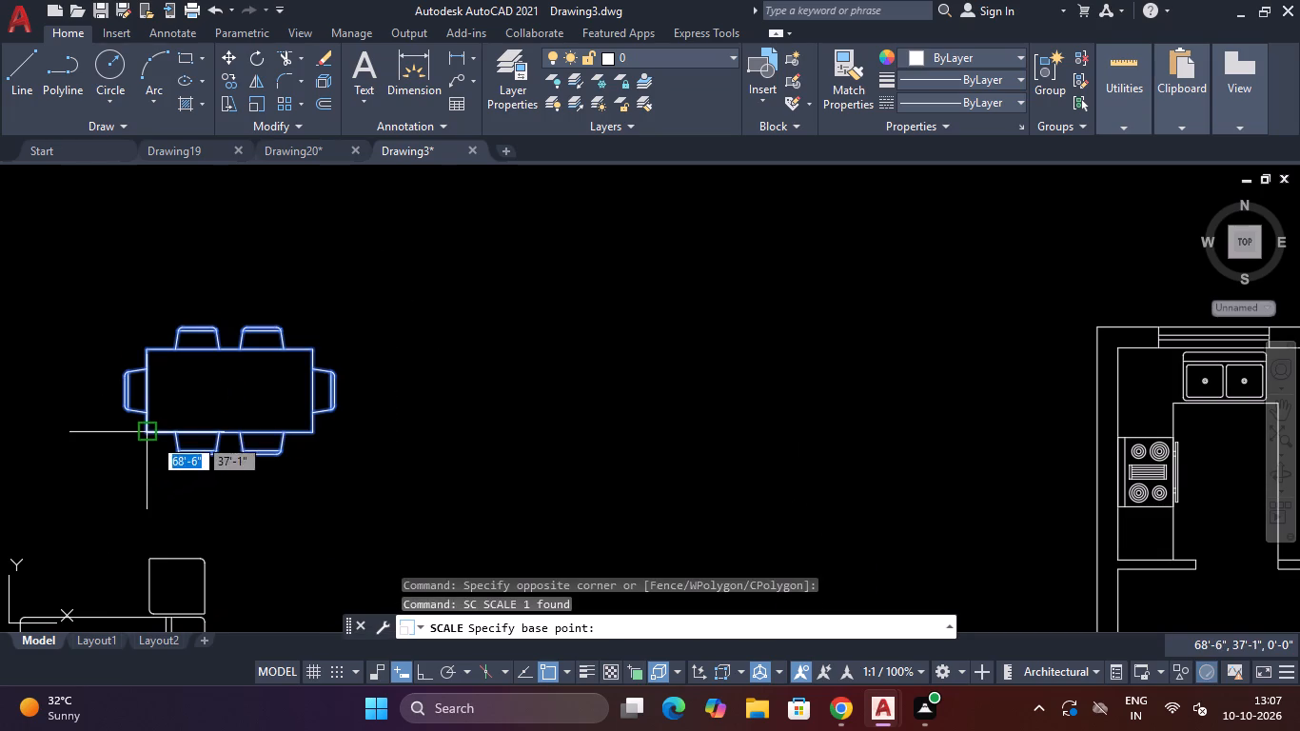
left_click(152, 437)
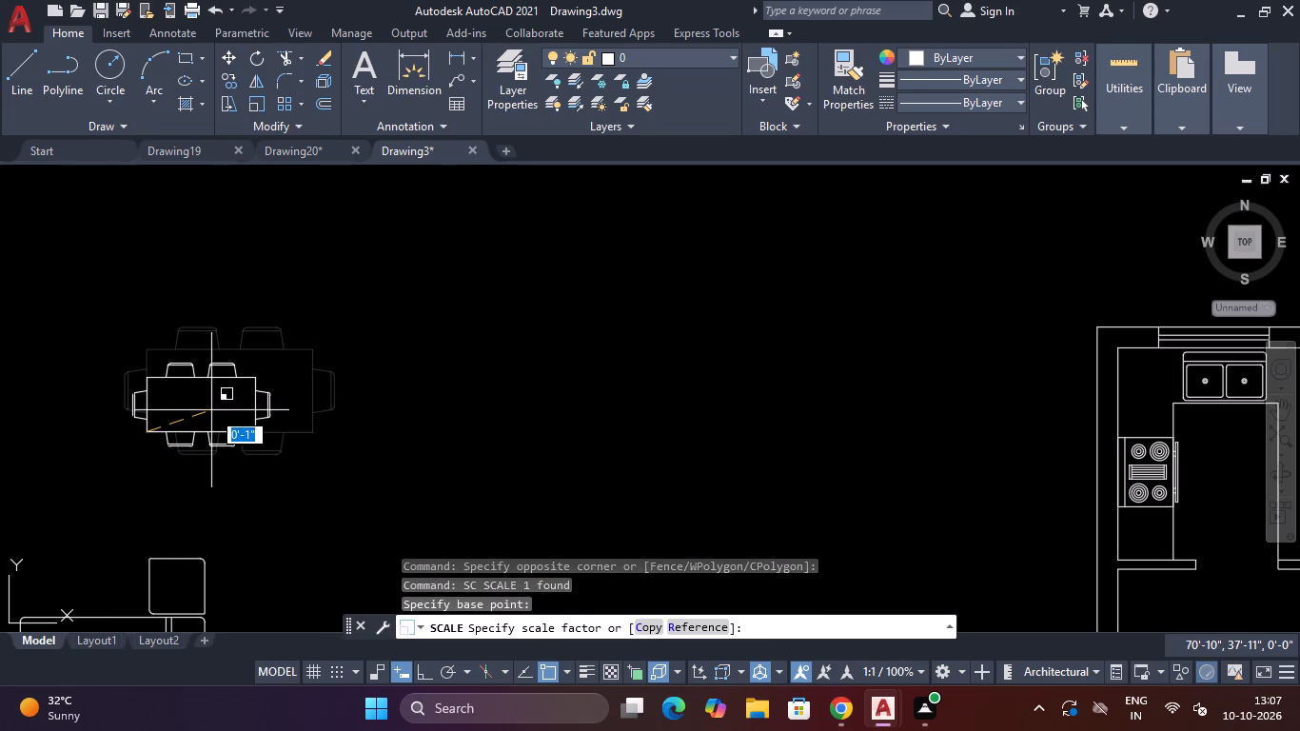
left_click(217, 410)
Move the dining set by its centre into the floor plan, placing it in the open area below the kitchen.
left_click(335, 348)
left_click(265, 423)
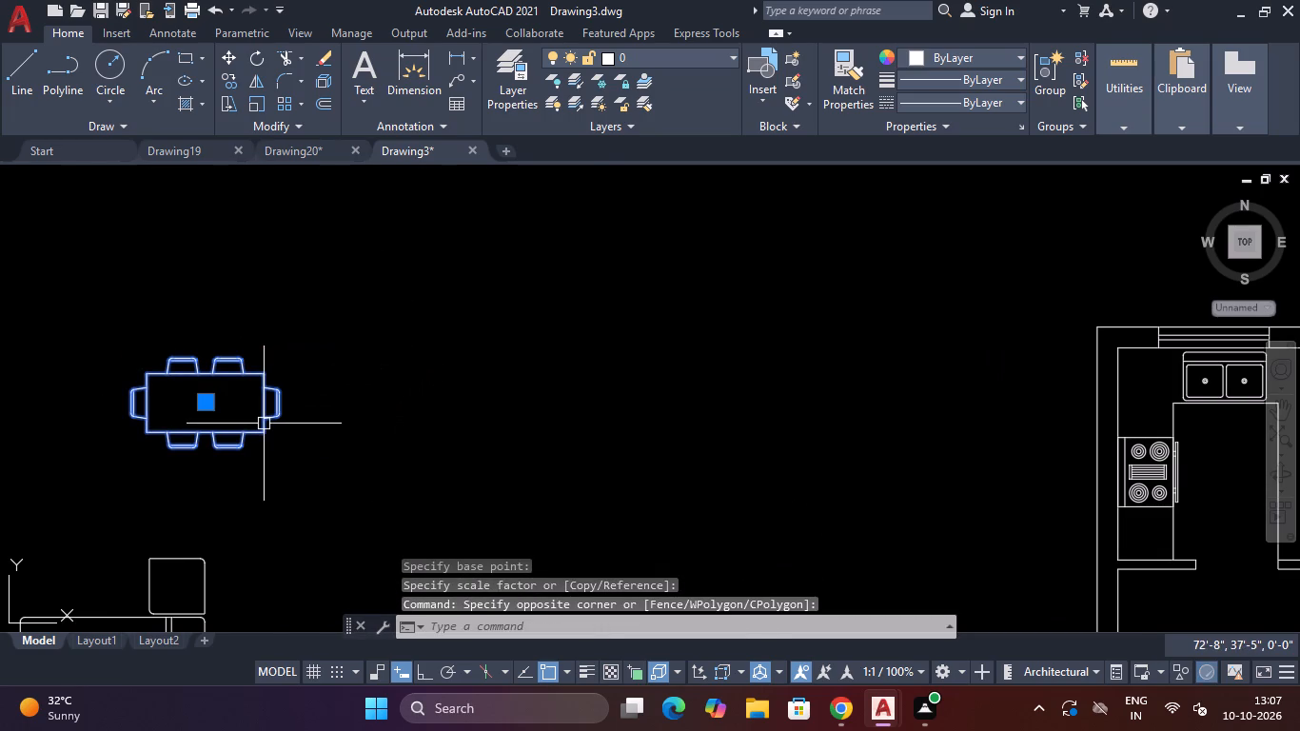
type("M")
key("space")
left_click(207, 405)
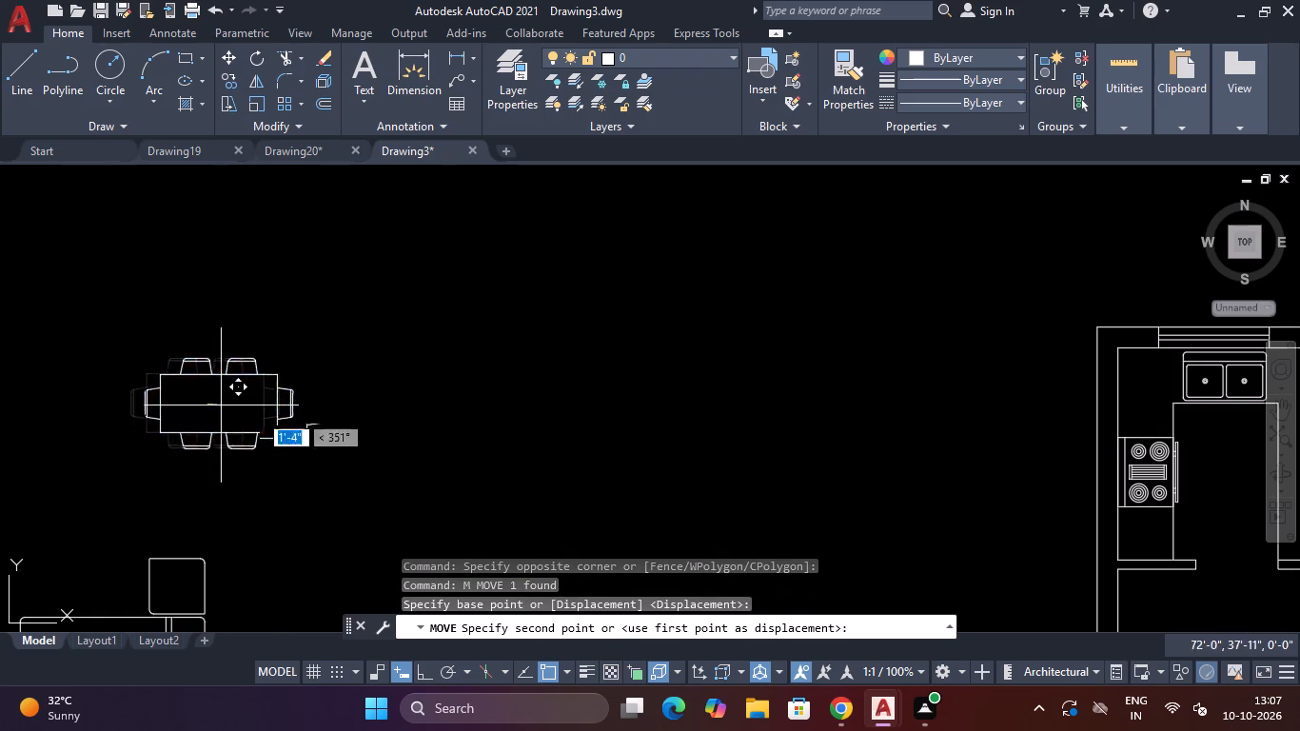
scroll(310, 434, "down", 3)
scroll(538, 484, "up", 3)
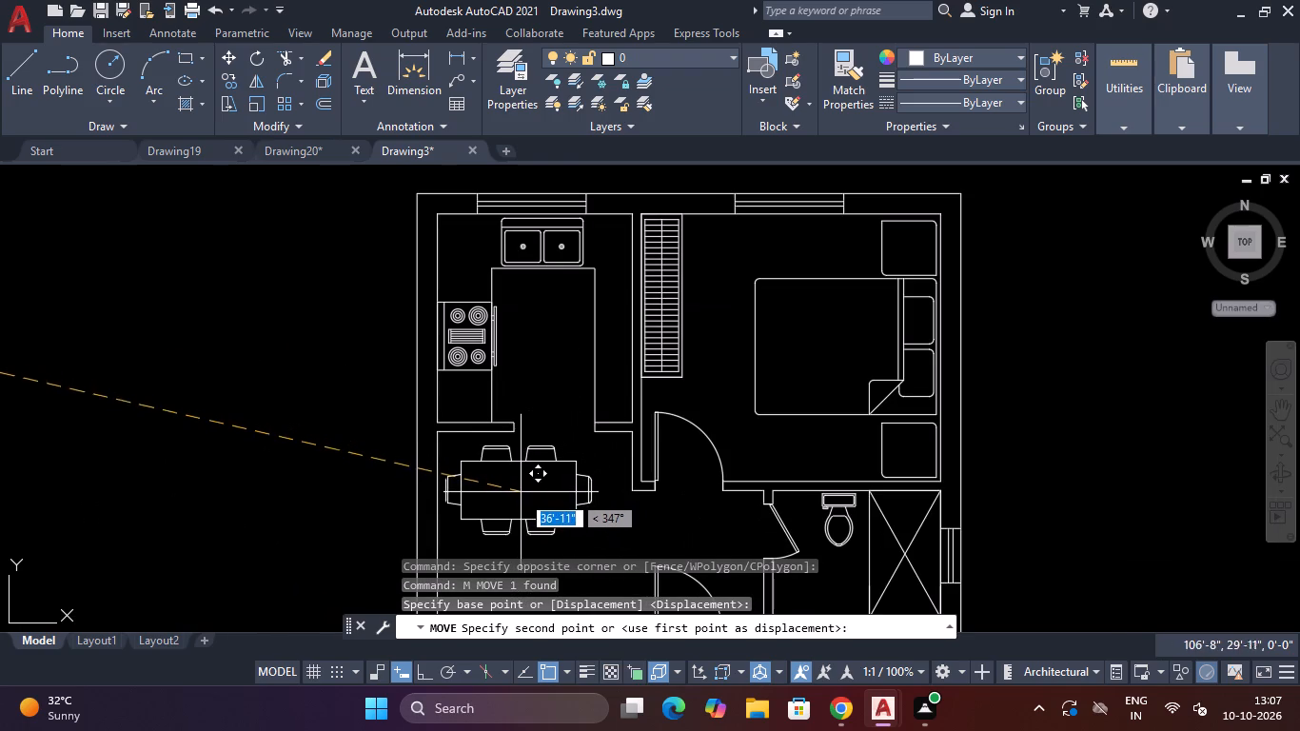
scroll(521, 500, "down", 2)
scroll(521, 504, "up", 2)
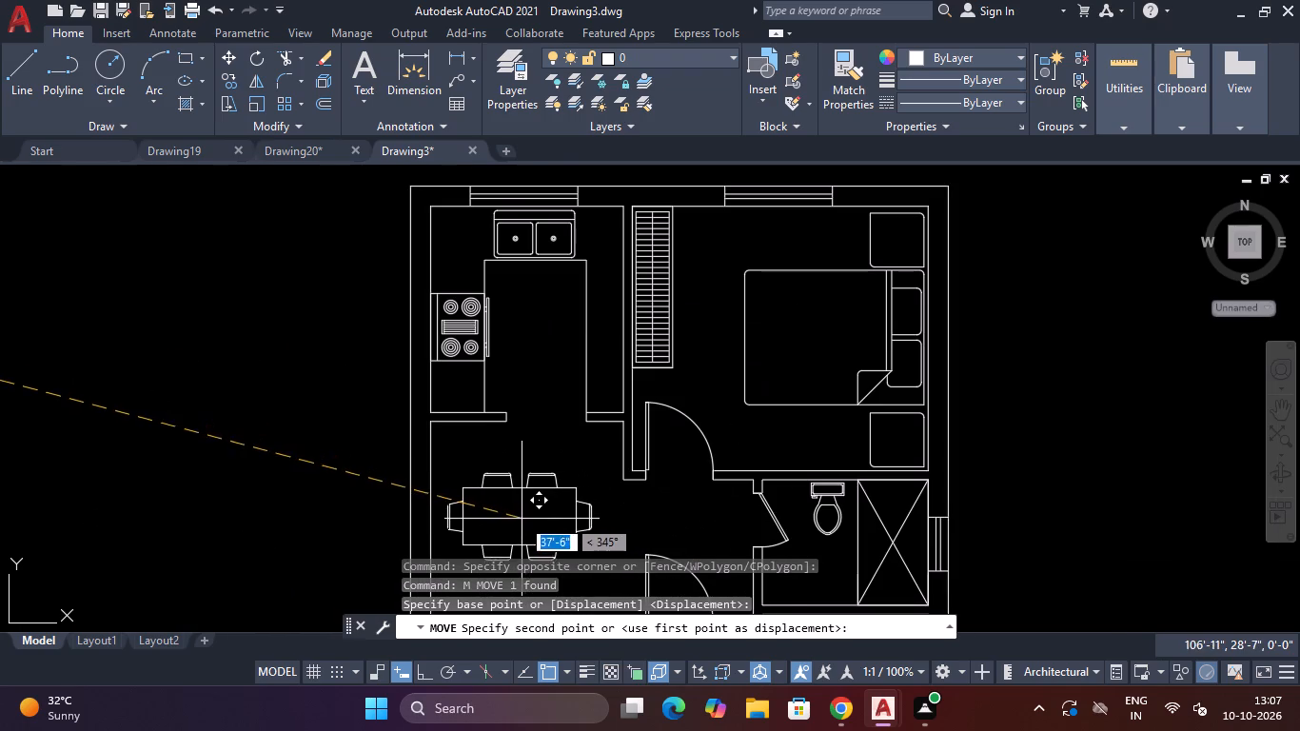
left_click(521, 518)
Scale the placed dining set down further freehand about the table's lower-left corner.
scroll(561, 490, "down", 3)
scroll(561, 504, "up", 4)
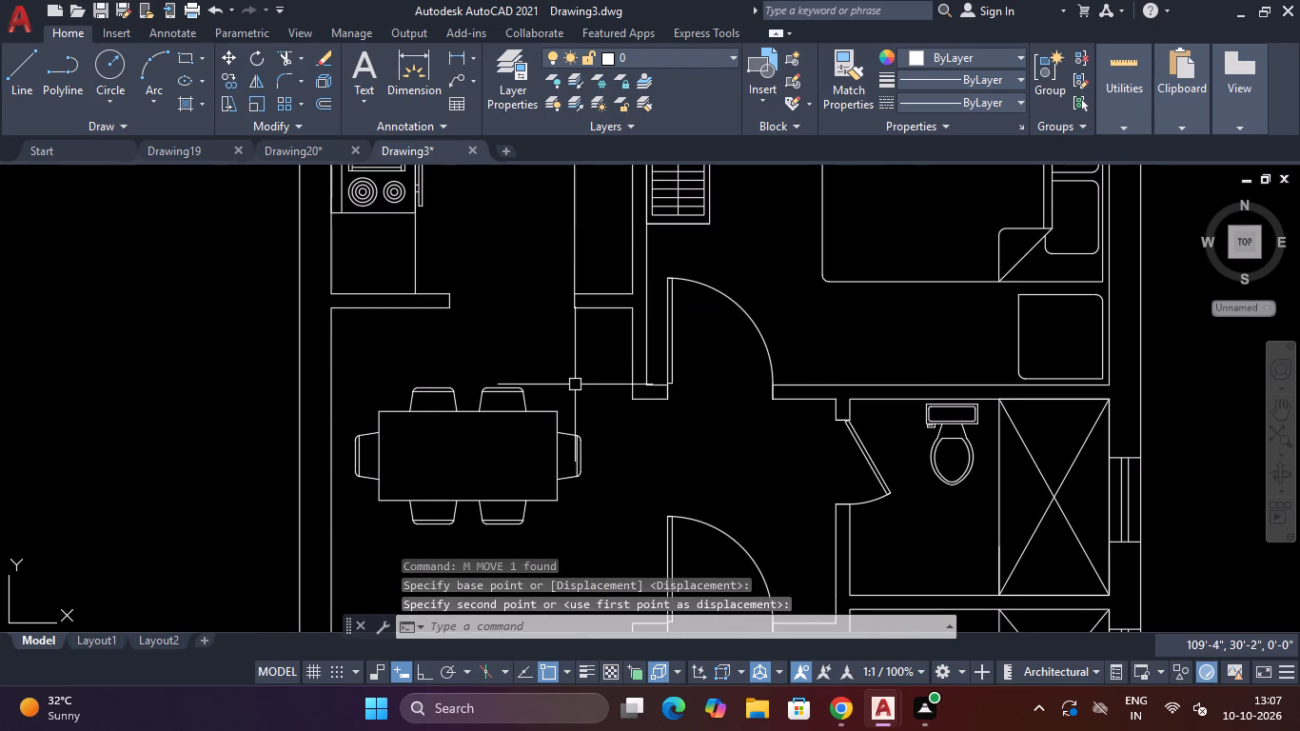
left_click_drag(575, 376, 562, 408)
left_click(547, 439)
type("SC")
key("space")
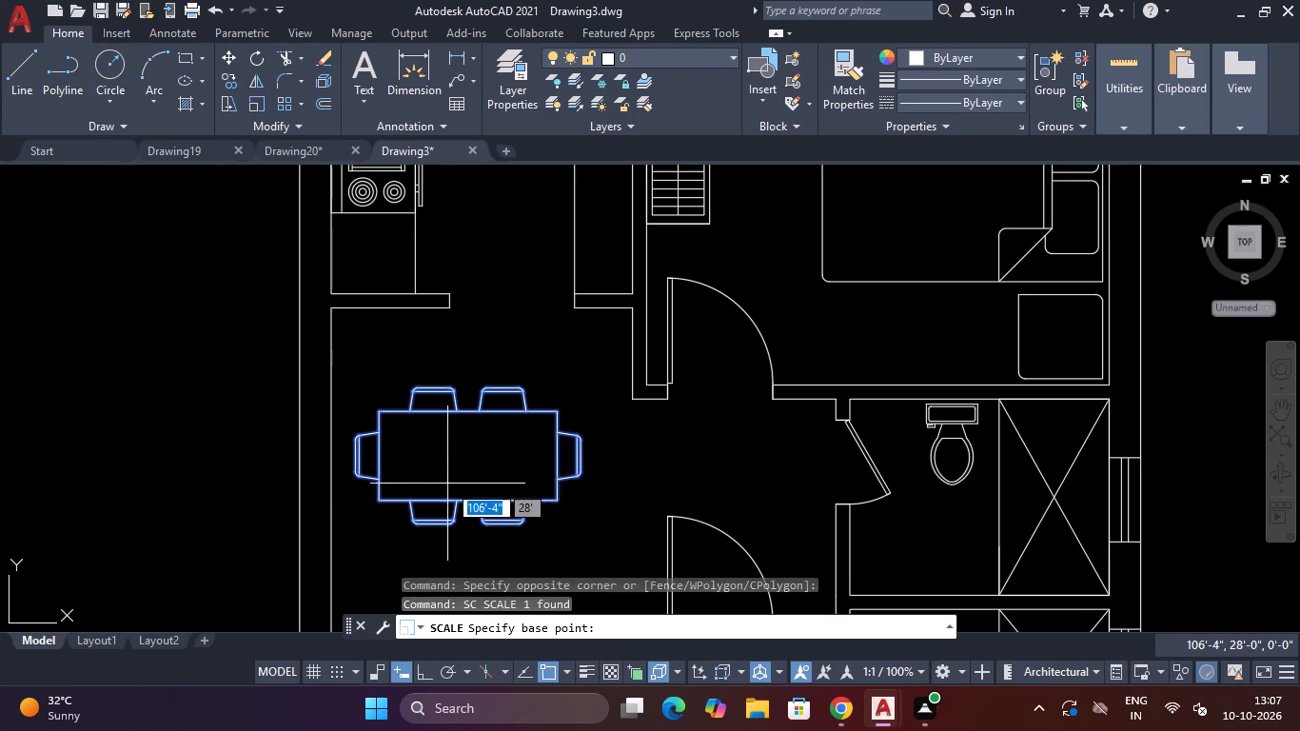
left_click(381, 506)
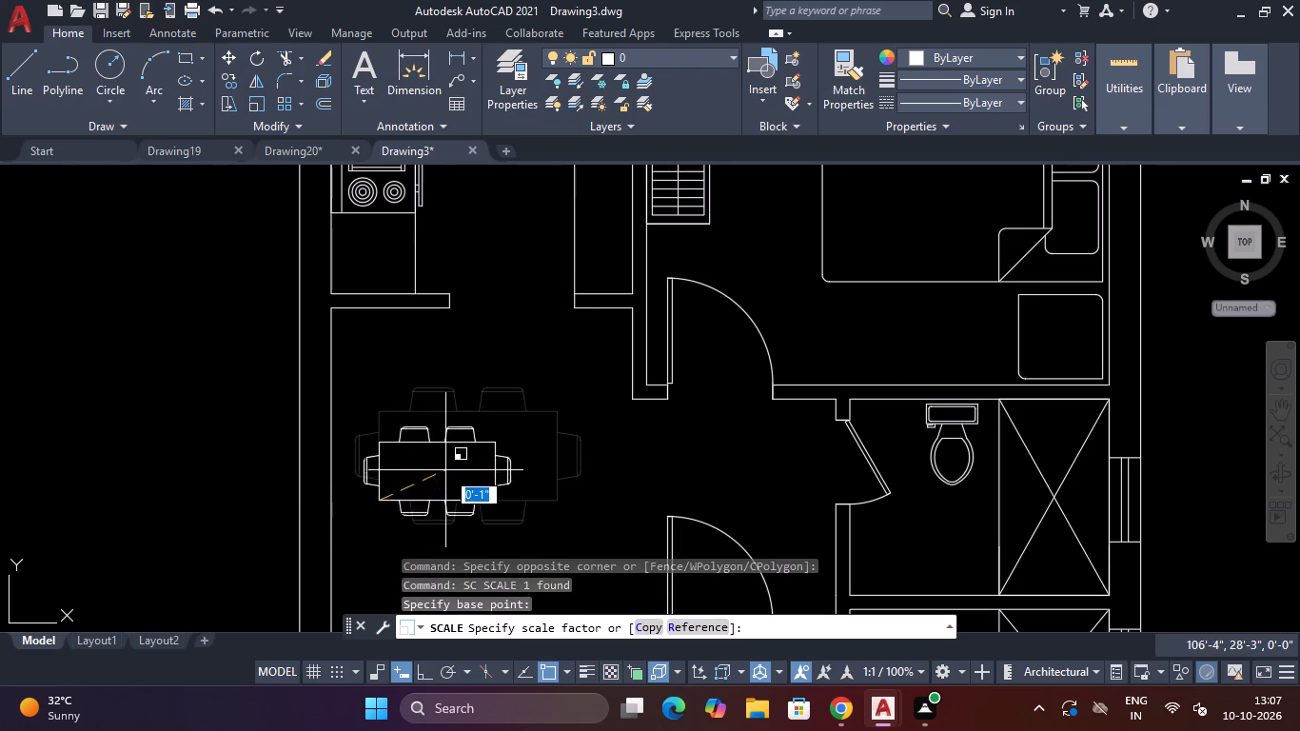
left_click(447, 470)
Move the dining set by its centre slightly up, closer to the kitchen's lower wall.
scroll(467, 462, "down", 4)
scroll(465, 505, "up", 2)
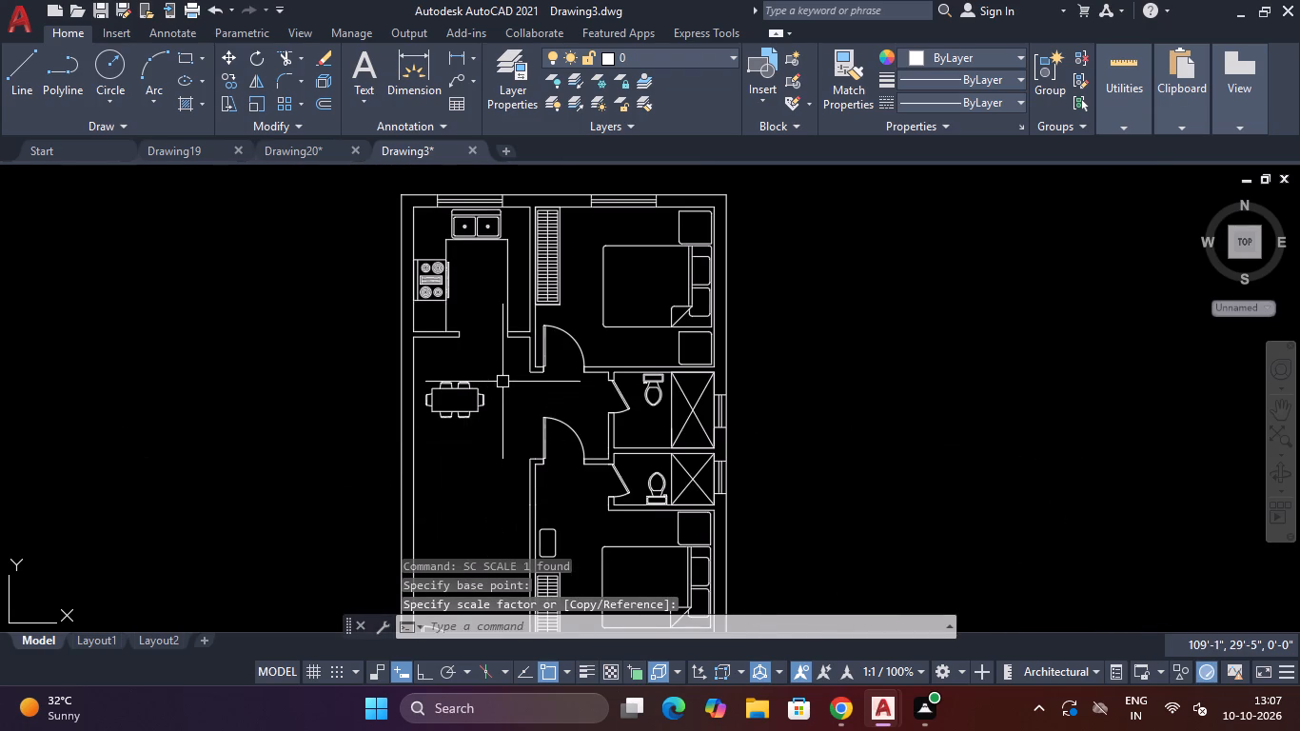
left_click(502, 380)
left_click(466, 418)
type("M")
key("space")
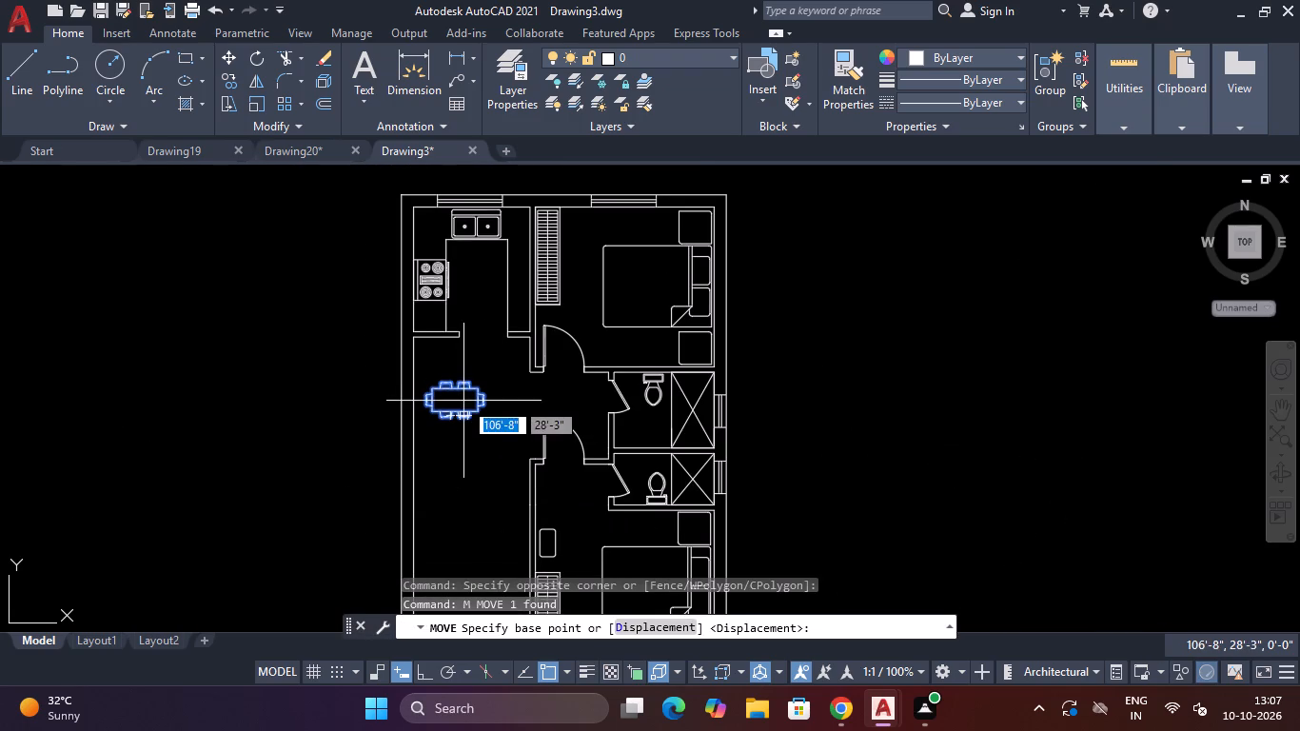
left_click(453, 399)
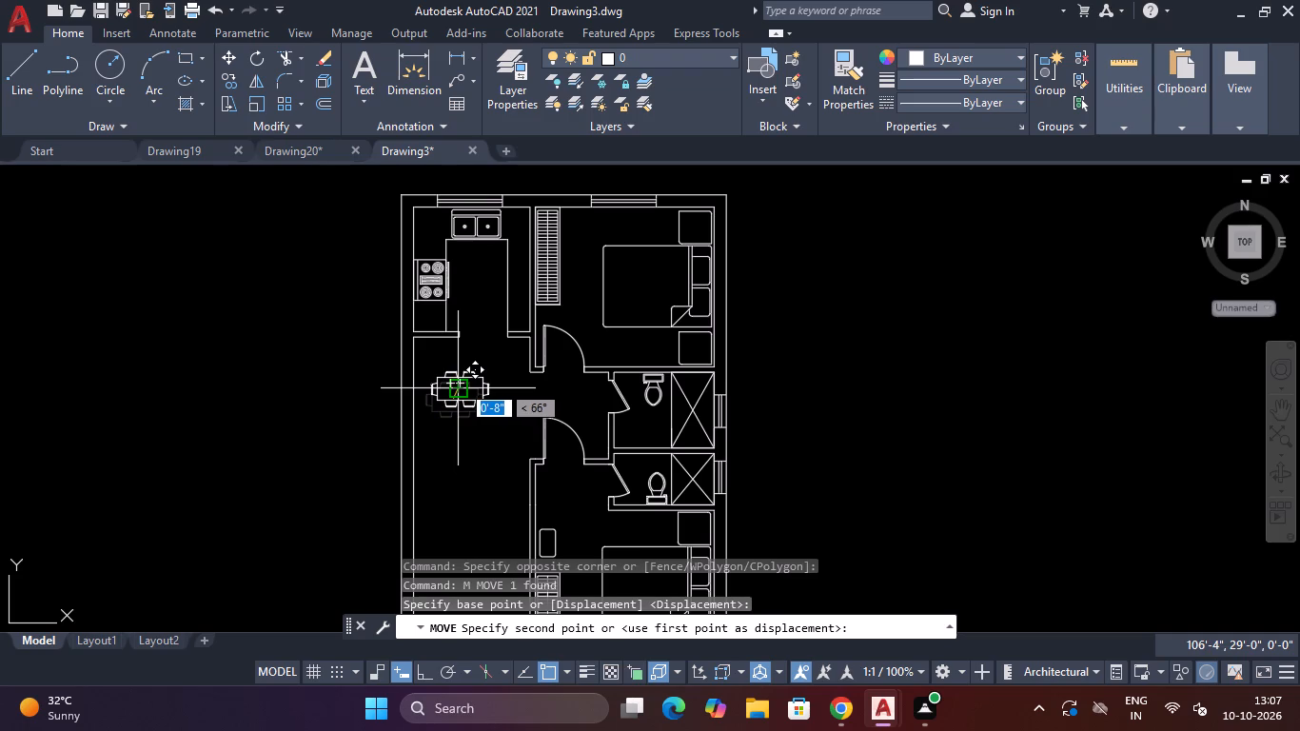
scroll(458, 381, "up", 3)
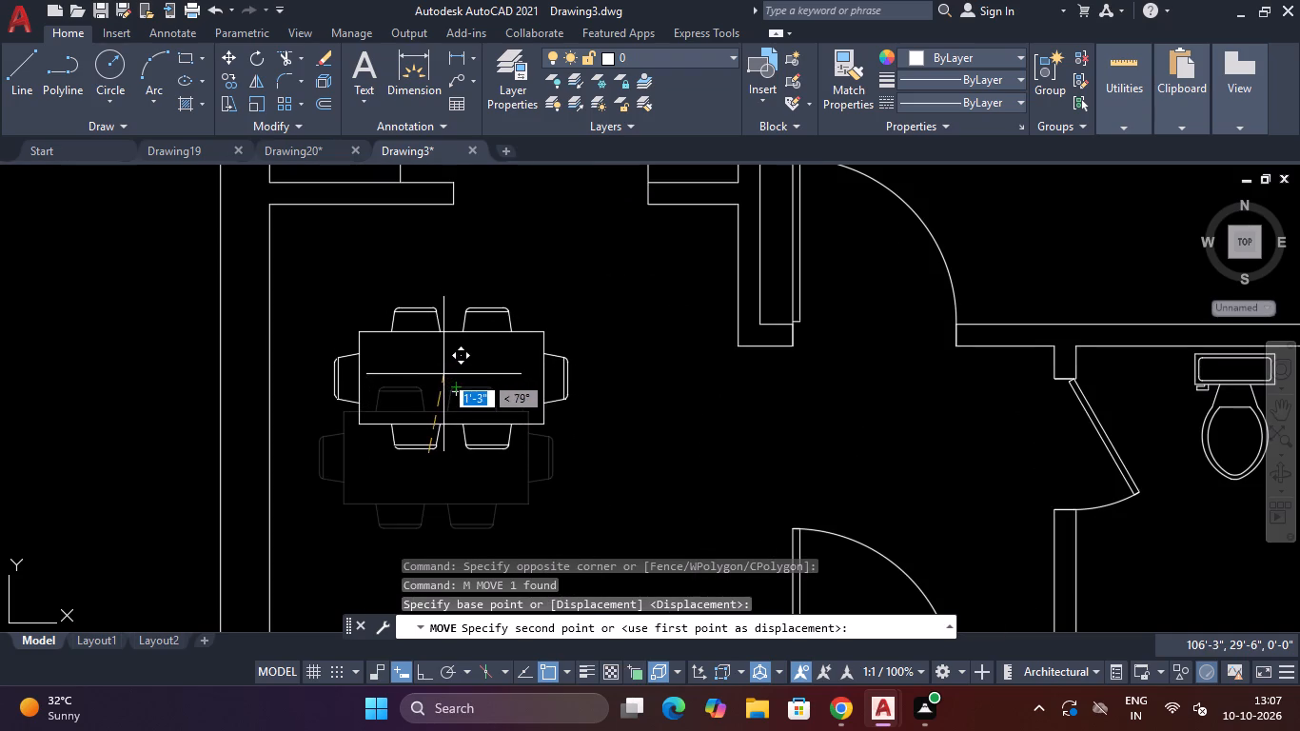
left_click(443, 355)
scroll(443, 365, "down", 3)
key("Escape")
scroll(443, 414, "down", 1)
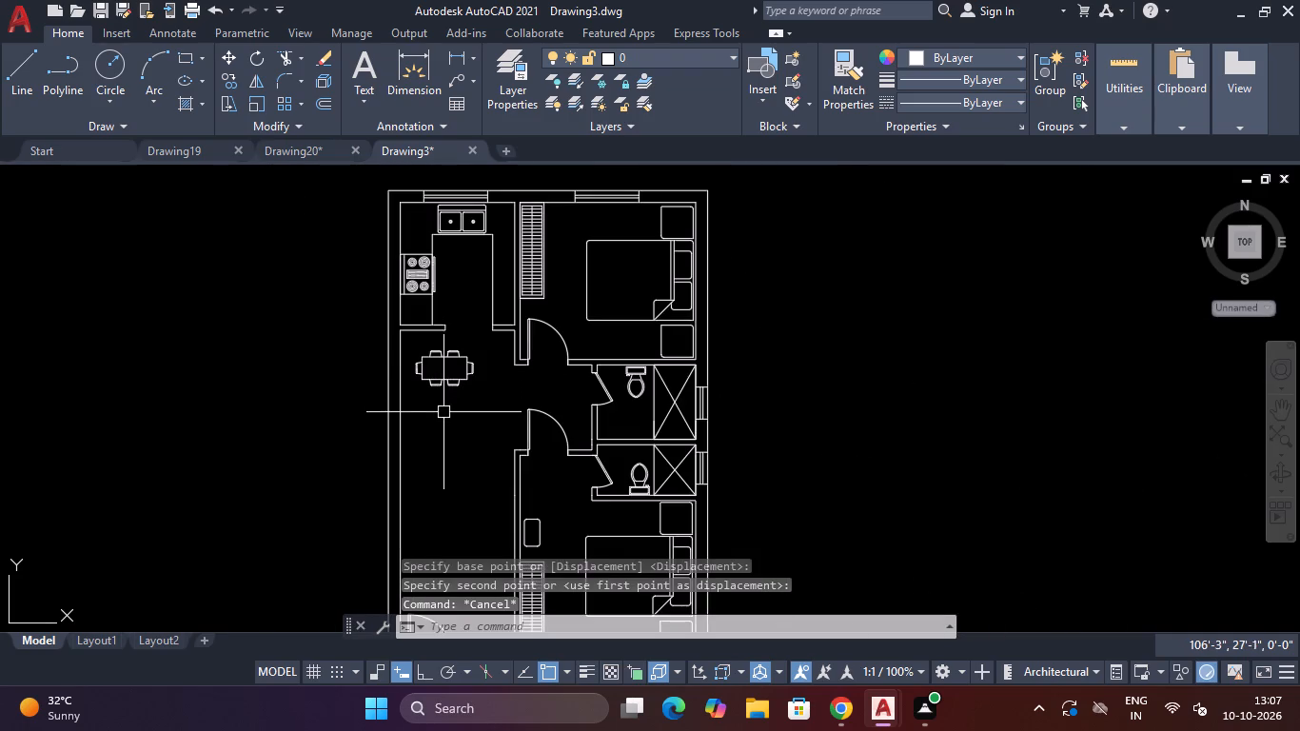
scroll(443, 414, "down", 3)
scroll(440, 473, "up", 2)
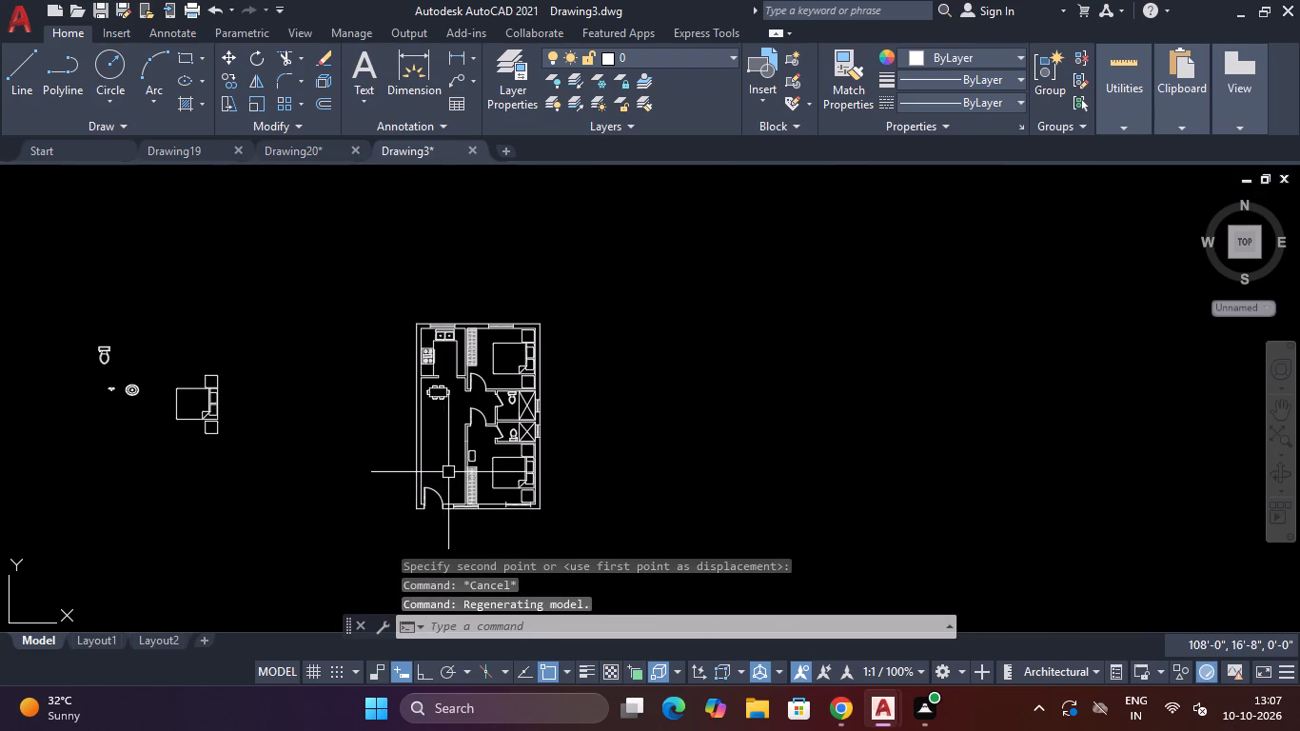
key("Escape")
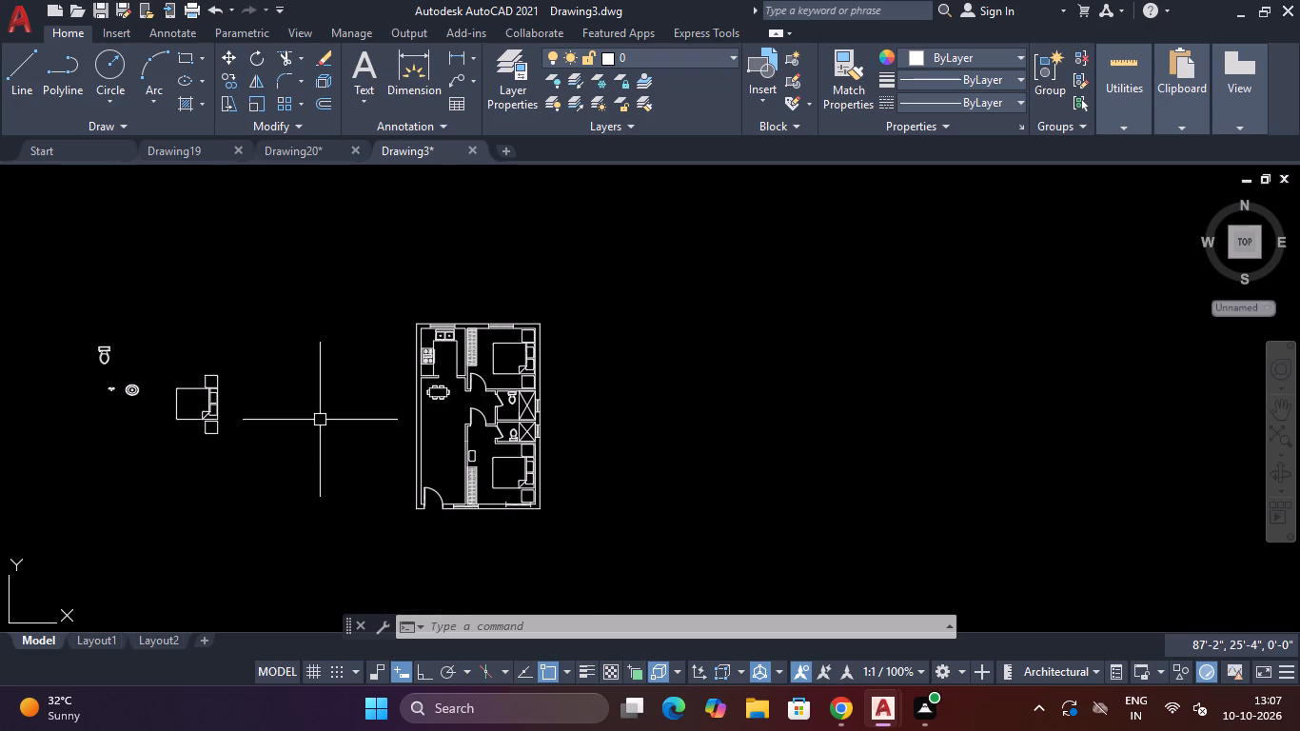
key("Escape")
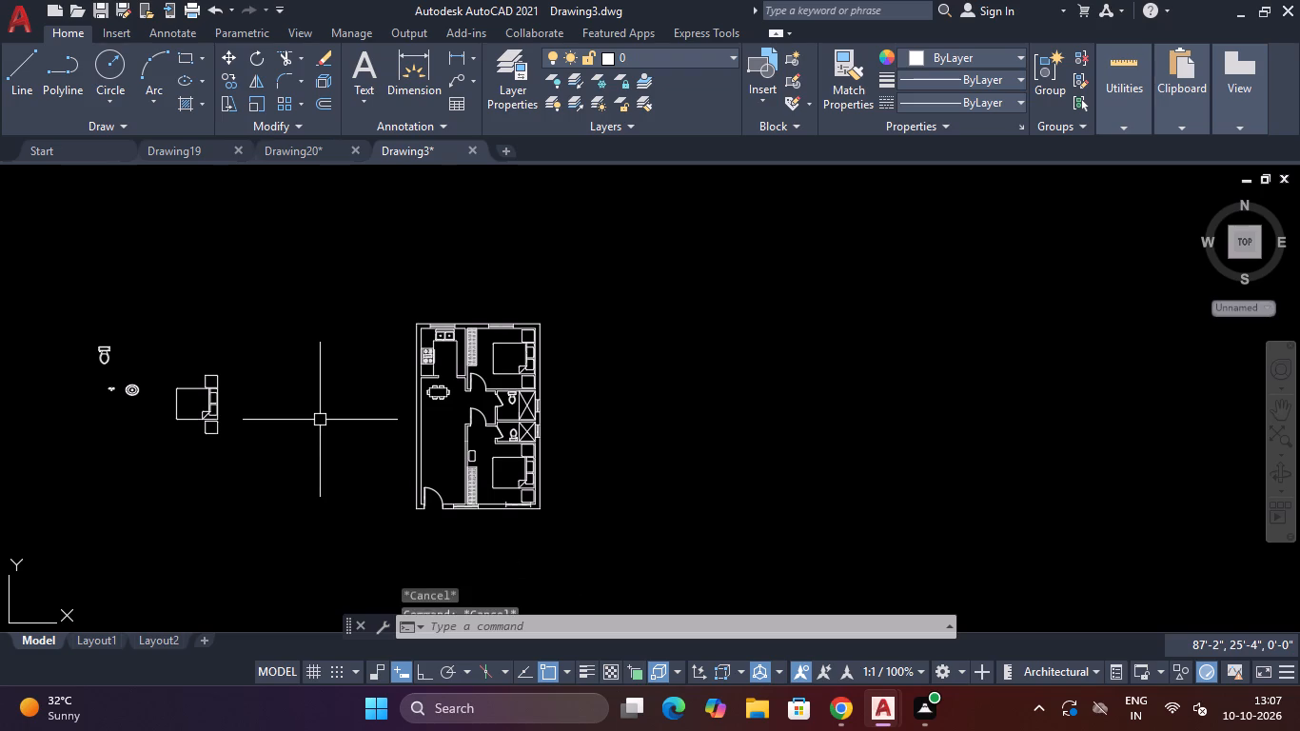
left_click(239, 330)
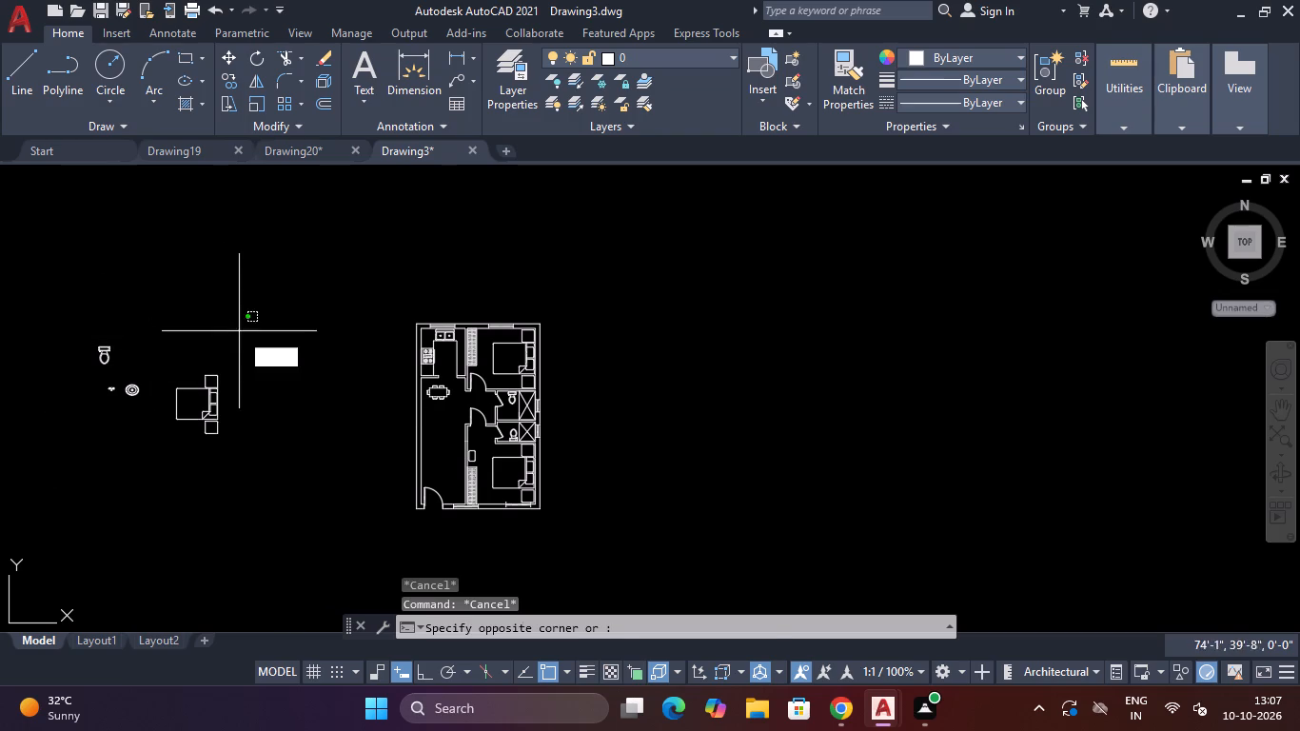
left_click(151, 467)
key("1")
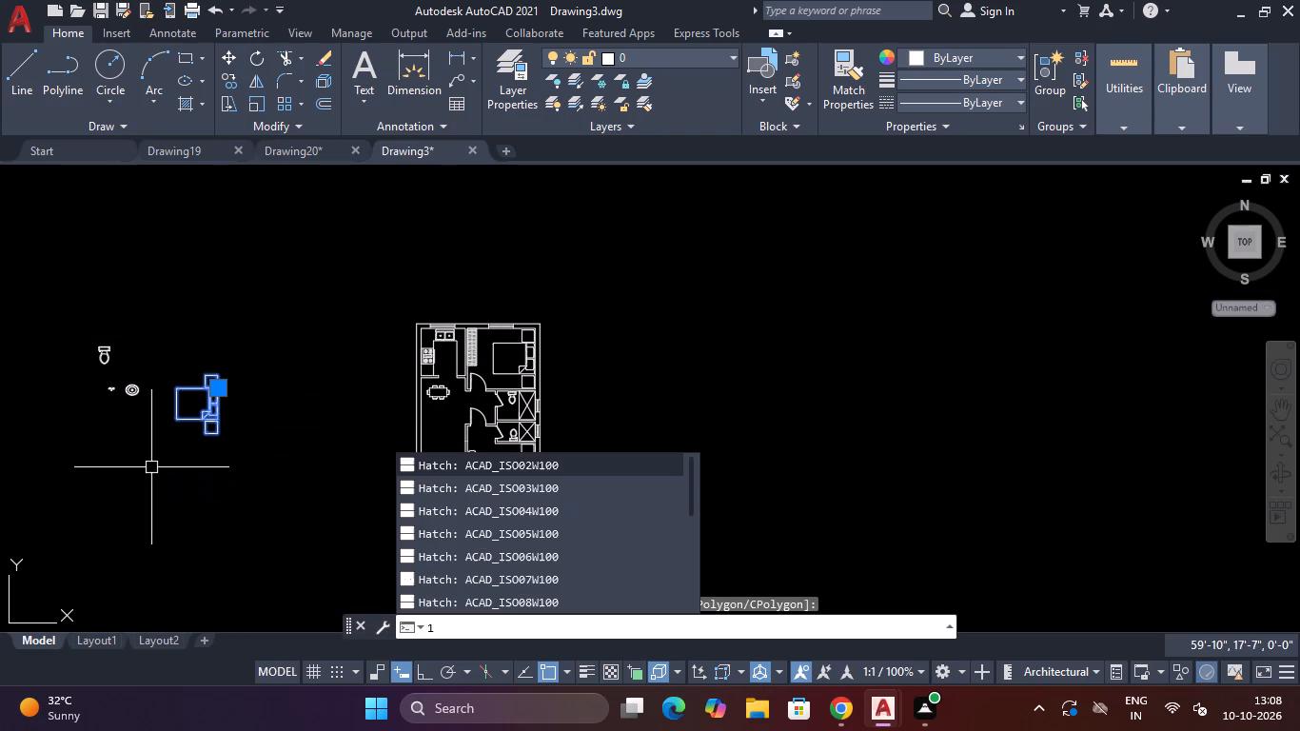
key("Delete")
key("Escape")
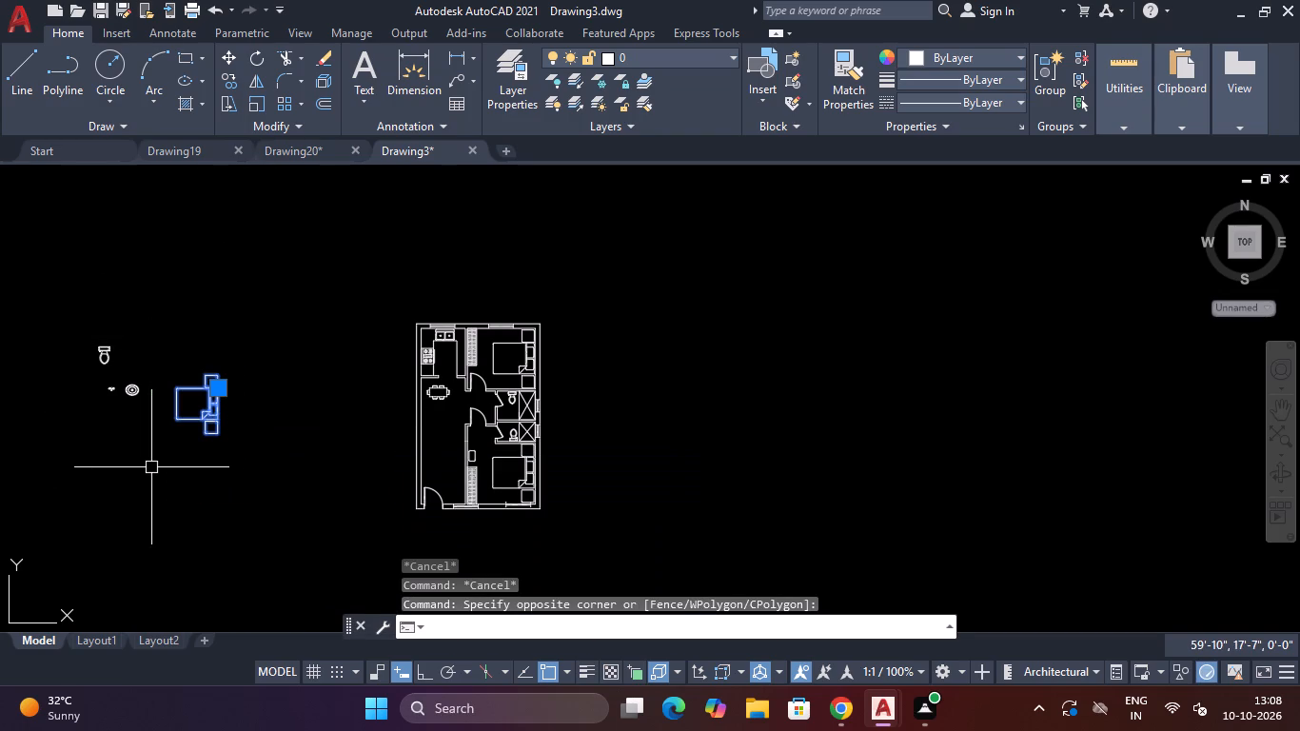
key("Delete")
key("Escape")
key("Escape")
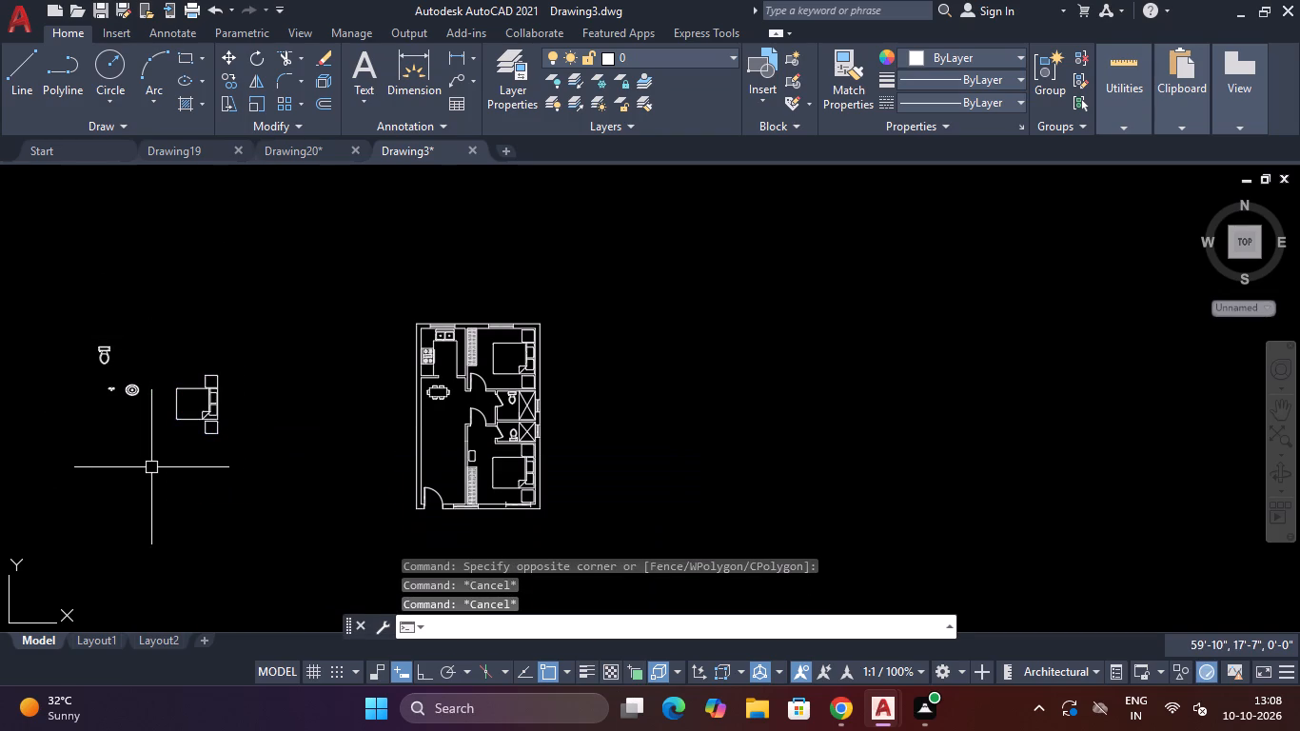
Erase the spare blocks beside the floor plan: the bed with side tables, the round fixture, the tiny symbol and the toilet.
left_click(283, 257)
left_click(179, 524)
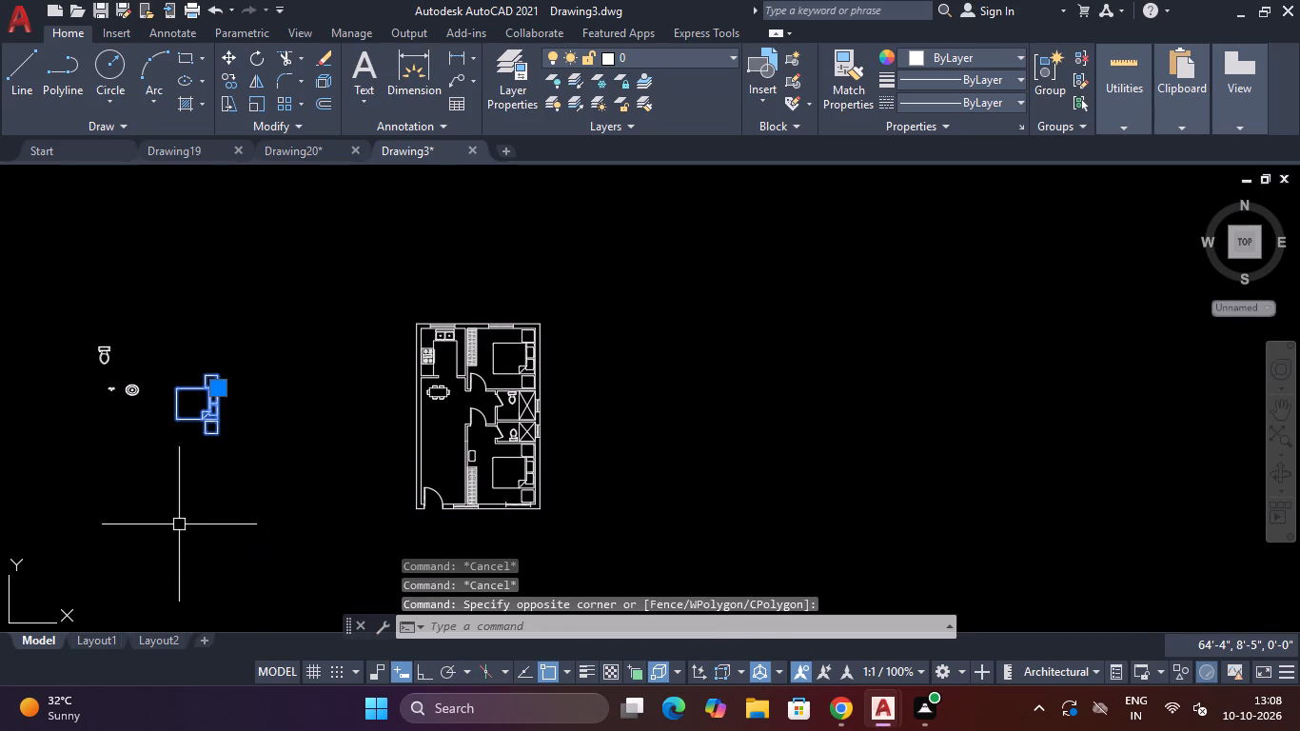
key("Delete")
left_click(199, 385)
left_click(120, 400)
key("Delete")
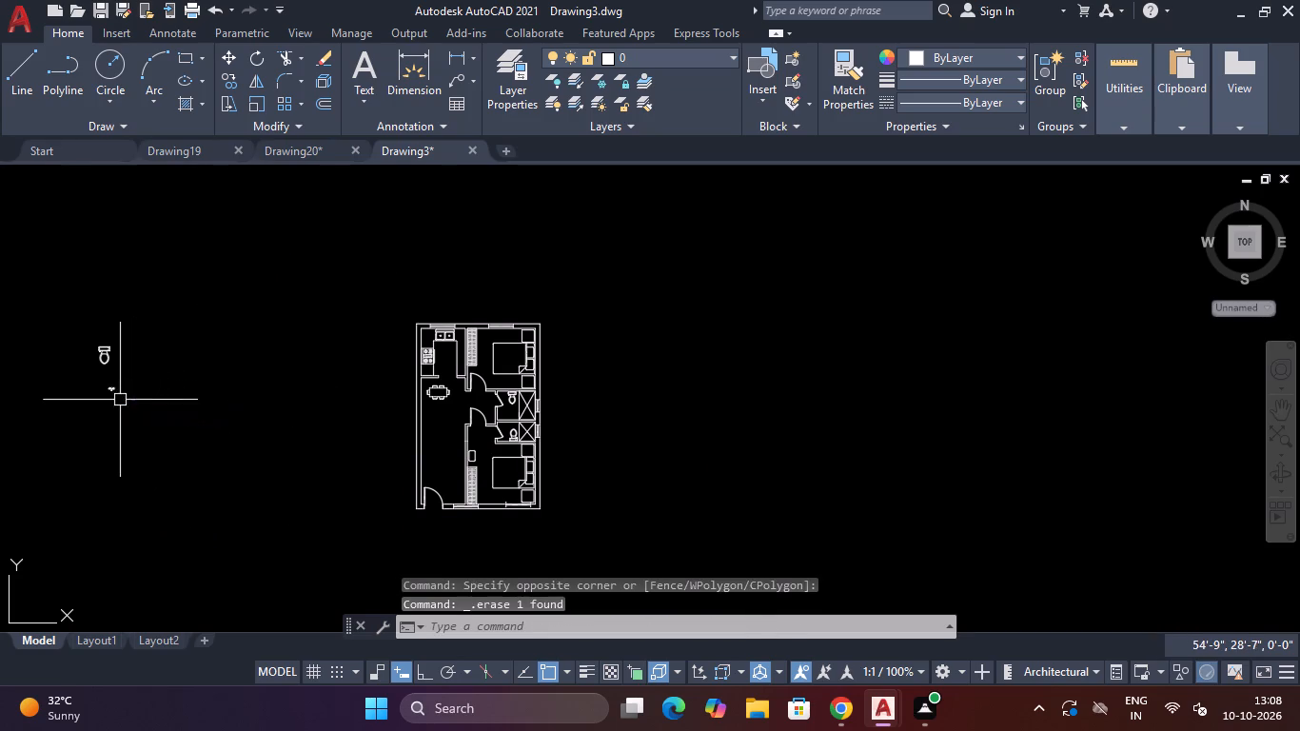
left_click_drag(109, 374, 107, 386)
left_click(101, 409)
key("Delete")
left_click_drag(121, 311, 105, 320)
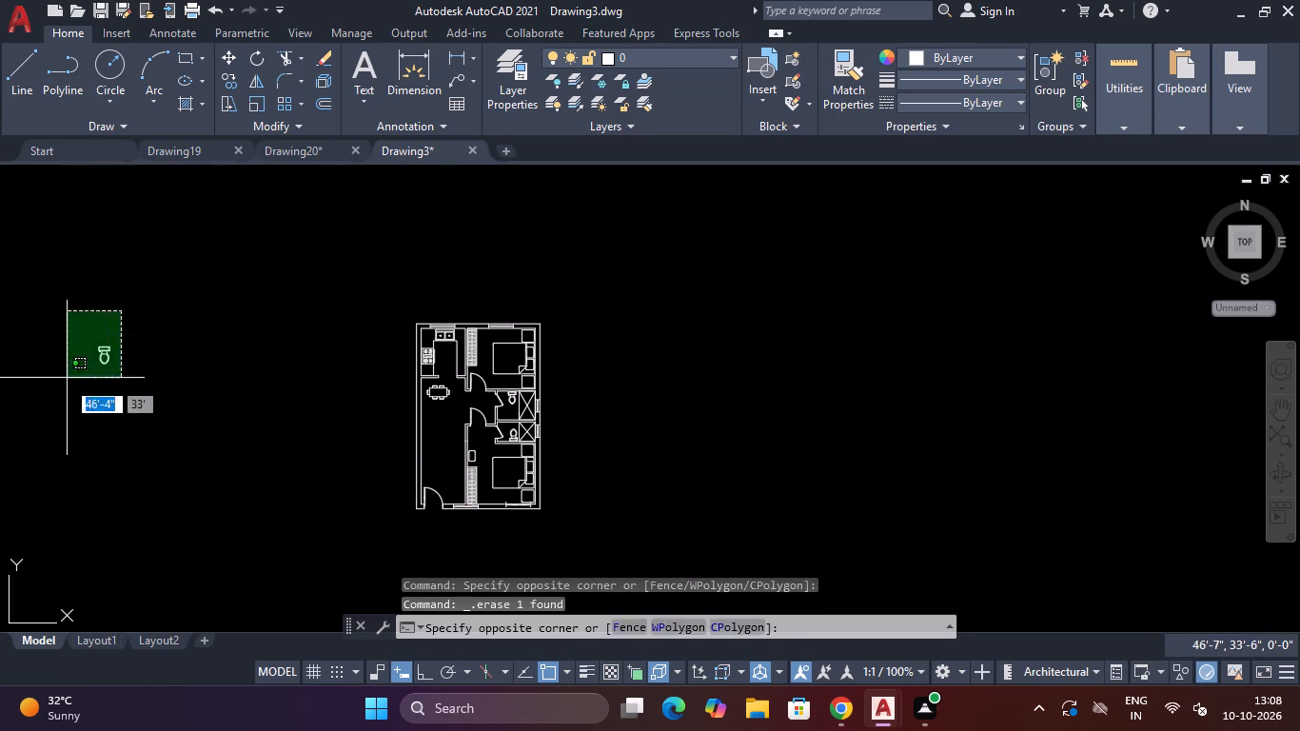
left_click(66, 380)
key("Delete")
key("Escape")
scroll(397, 483, "down", 3)
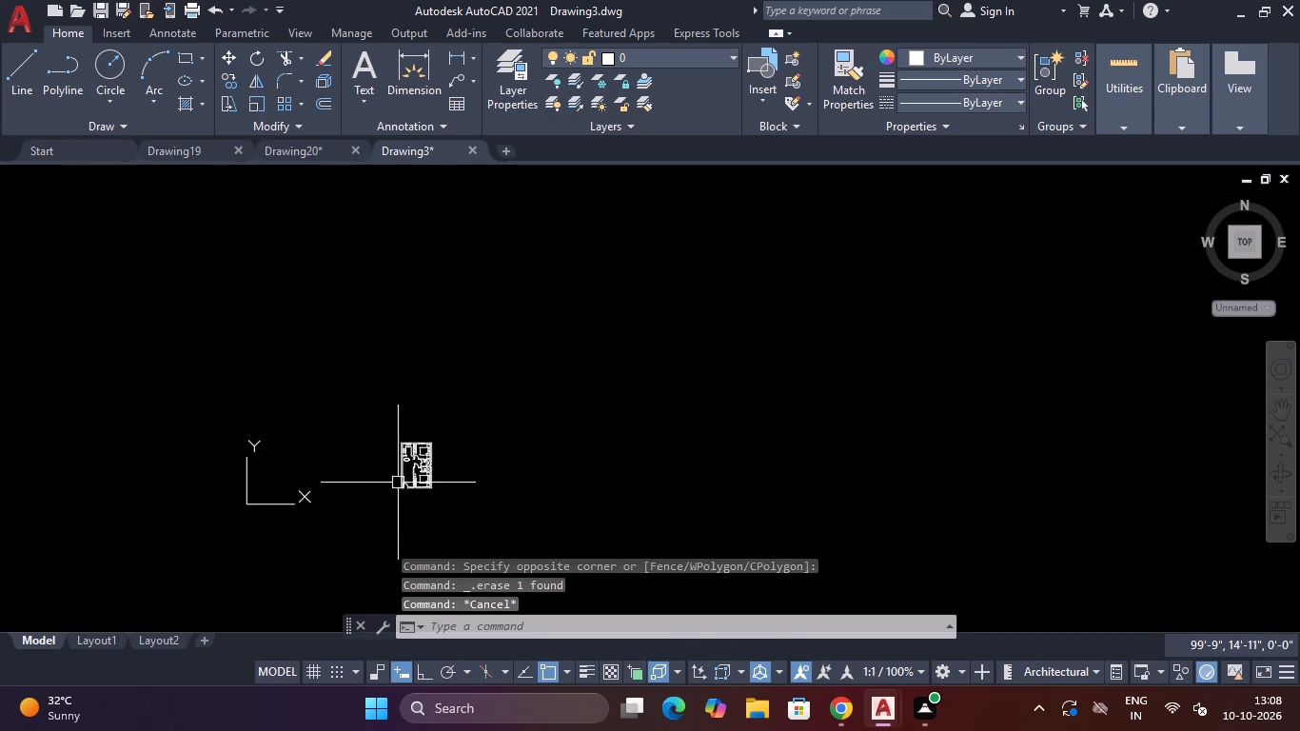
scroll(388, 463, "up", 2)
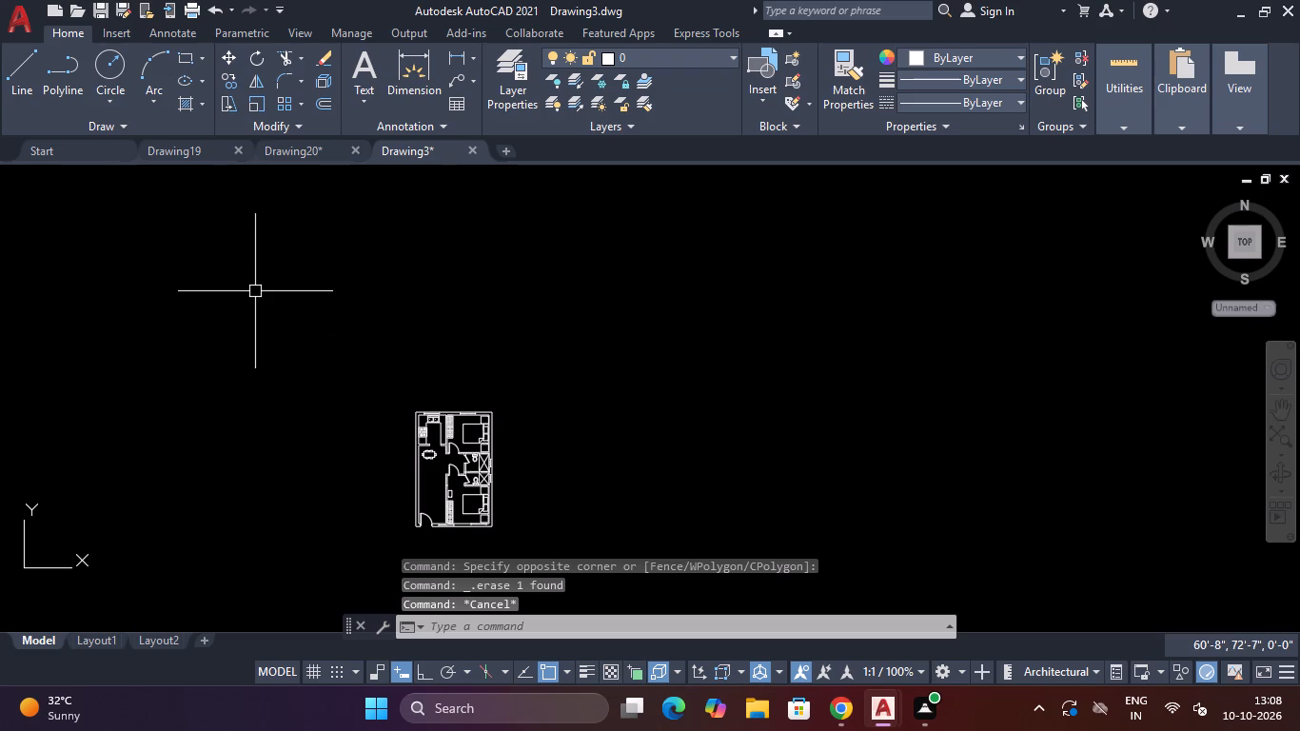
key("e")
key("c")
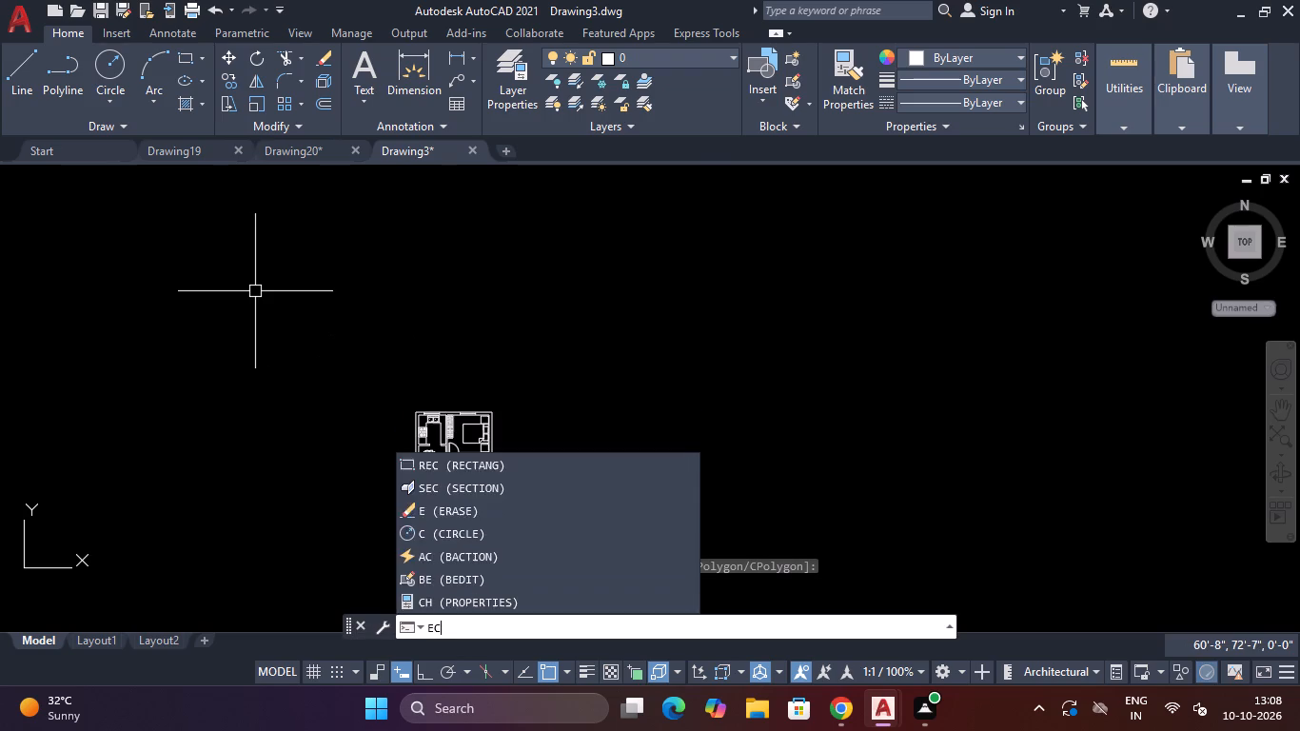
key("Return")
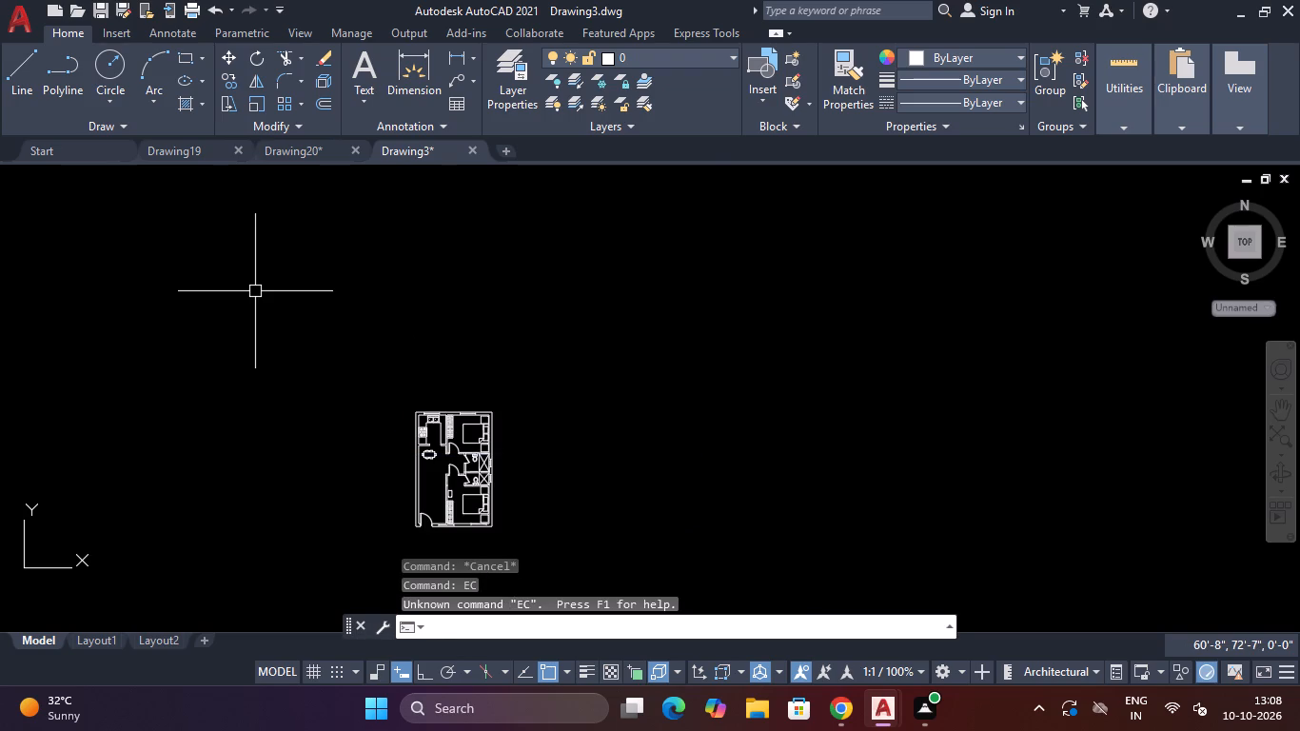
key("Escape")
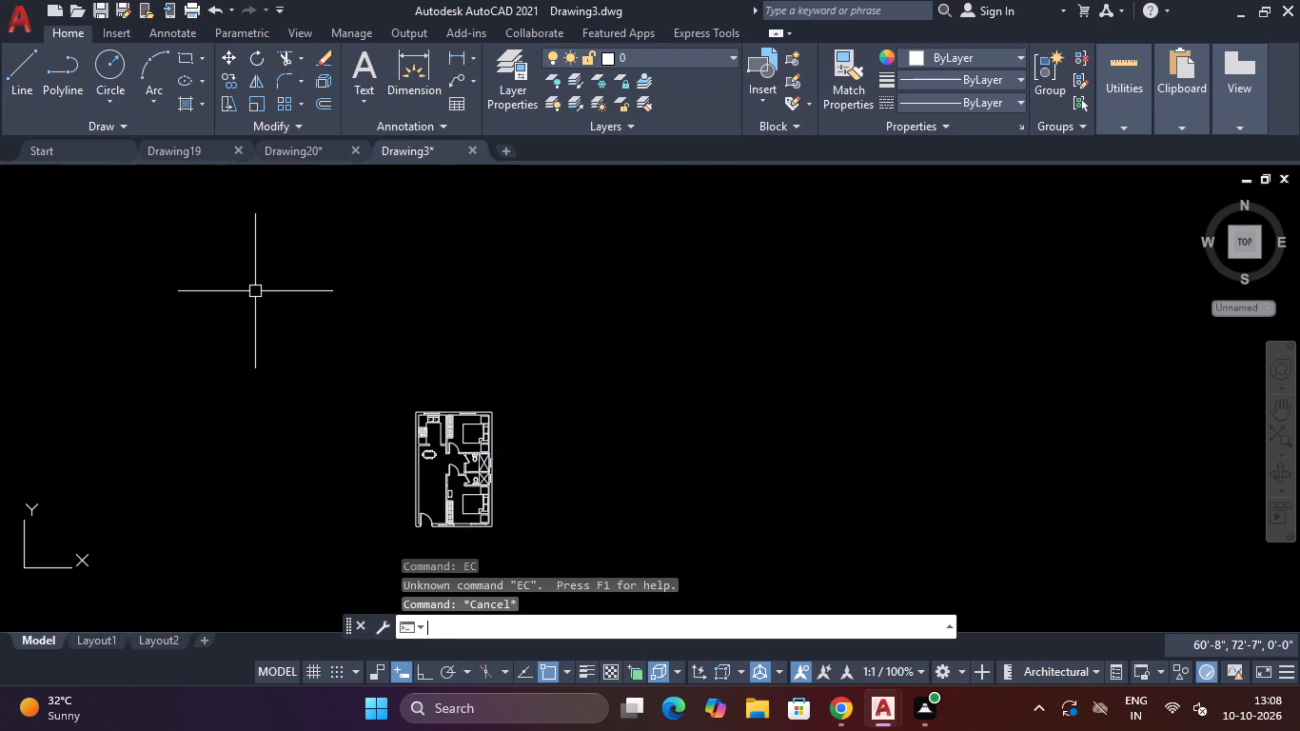
Start a furniture outline beside the floor plan with a steep upward 6" line, and add a 2' line to the right with Ortho on.
type("L")
key("space")
left_click(238, 383)
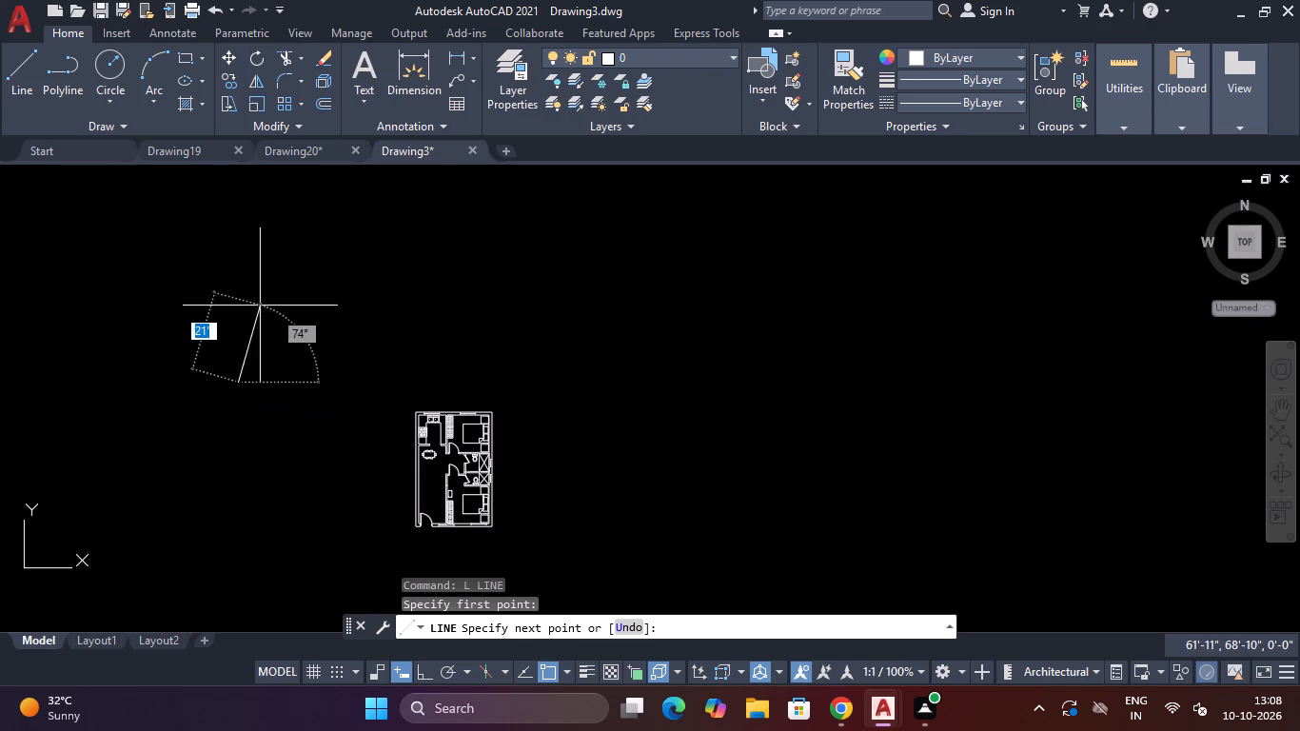
type("6\"")
key("Return")
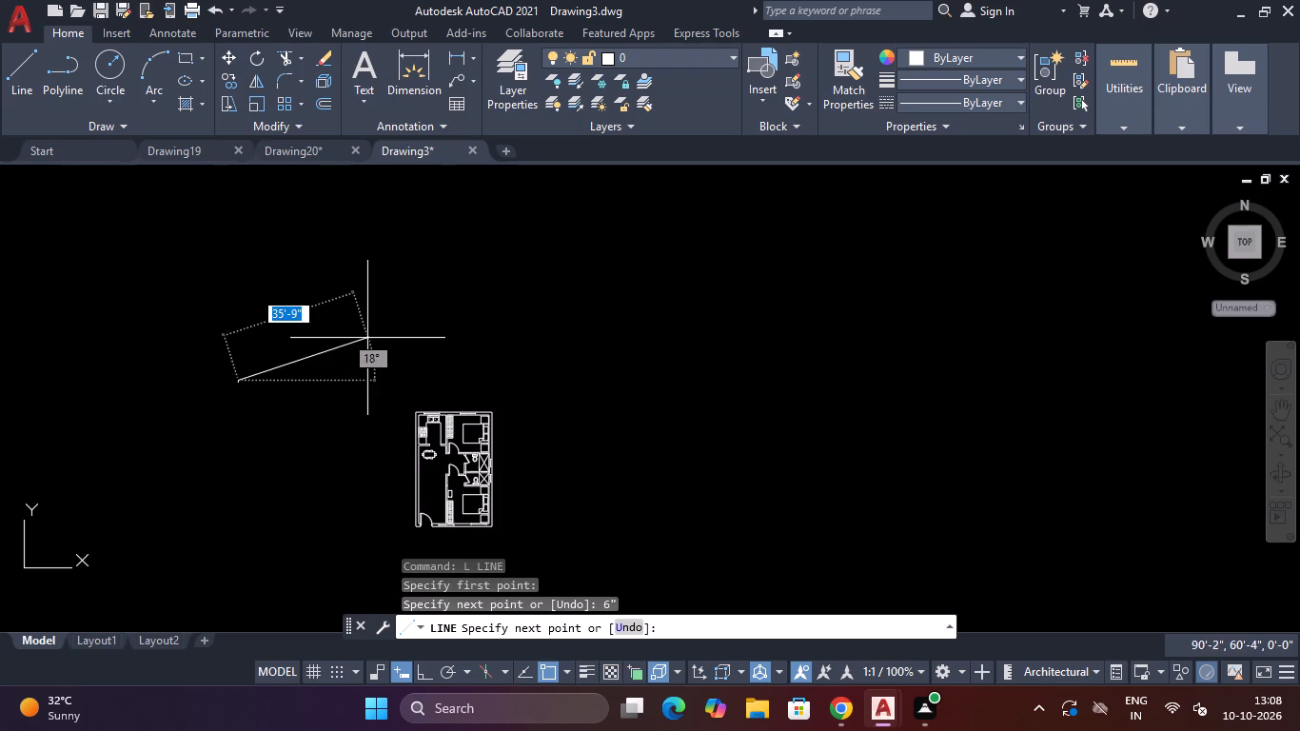
scroll(357, 383, "up", 3)
scroll(292, 360, "down", 2)
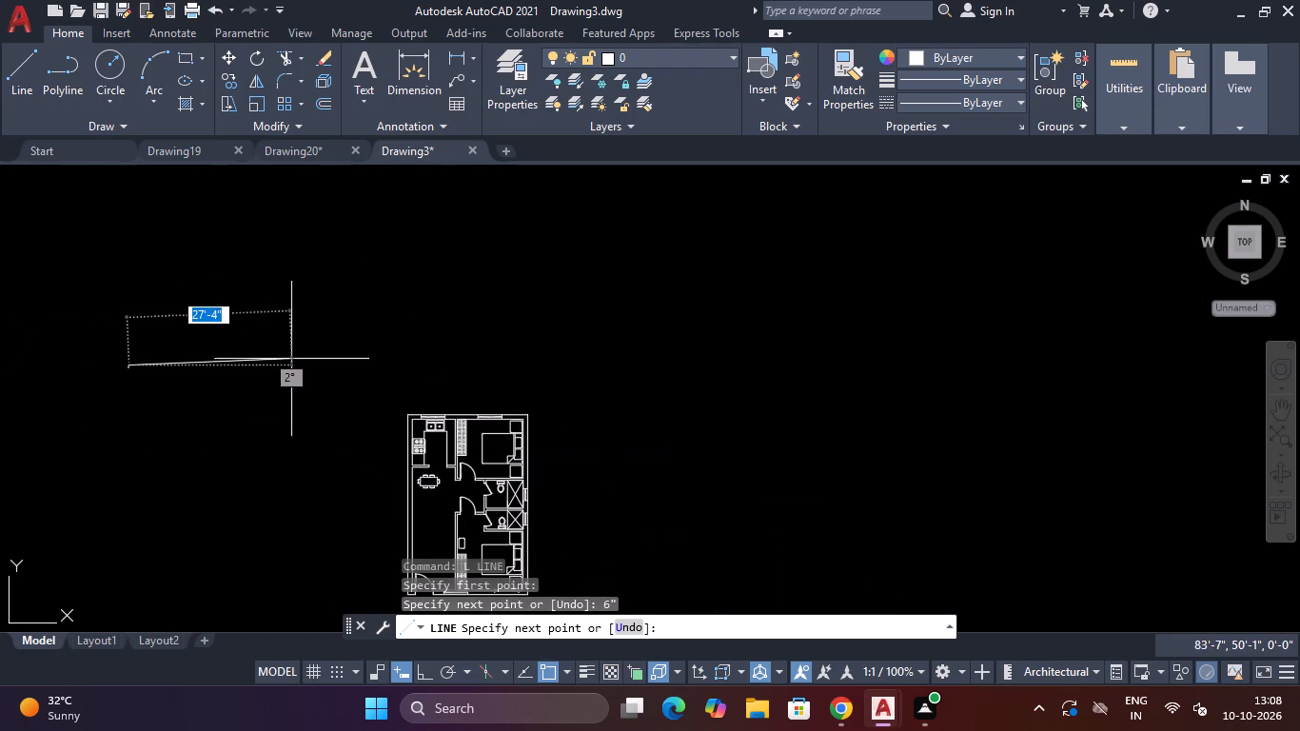
scroll(230, 362, "up", 1)
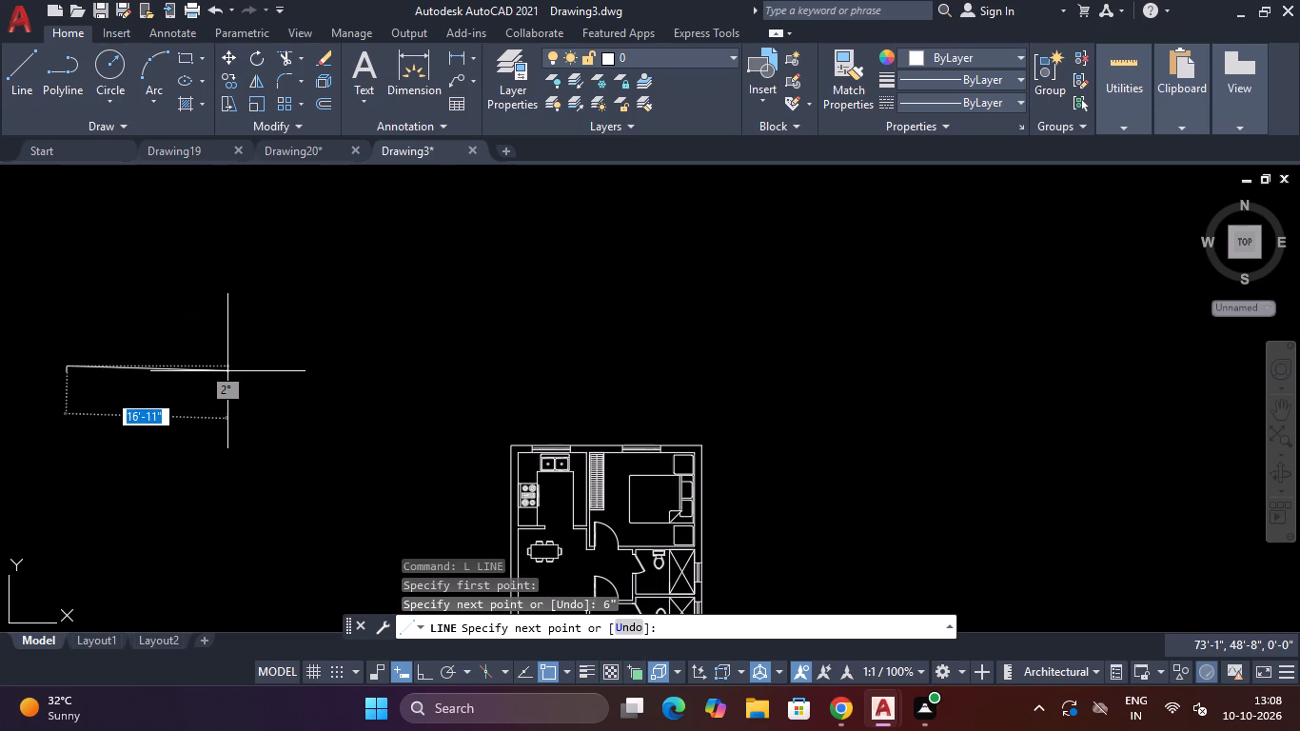
key("2")
key("apostrophe")
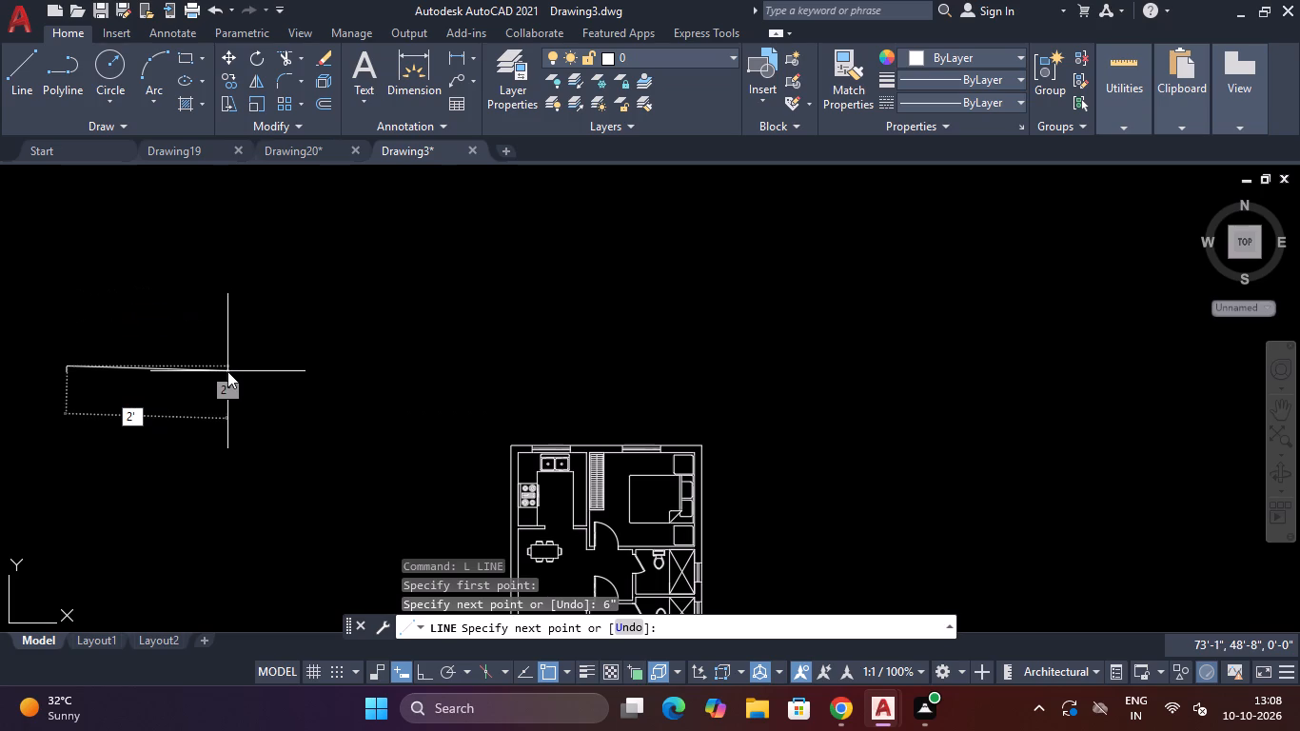
key("F8")
key("F8")
key("F8")
key("Escape")
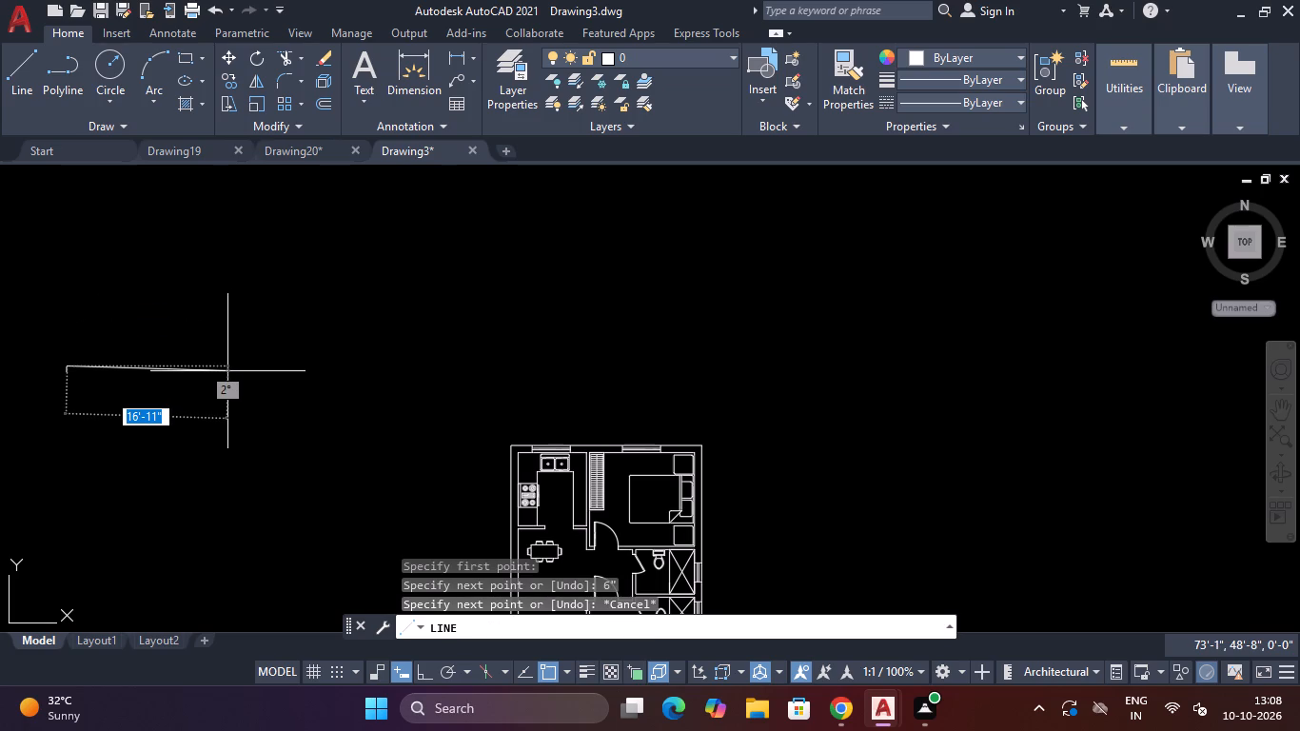
key("F8")
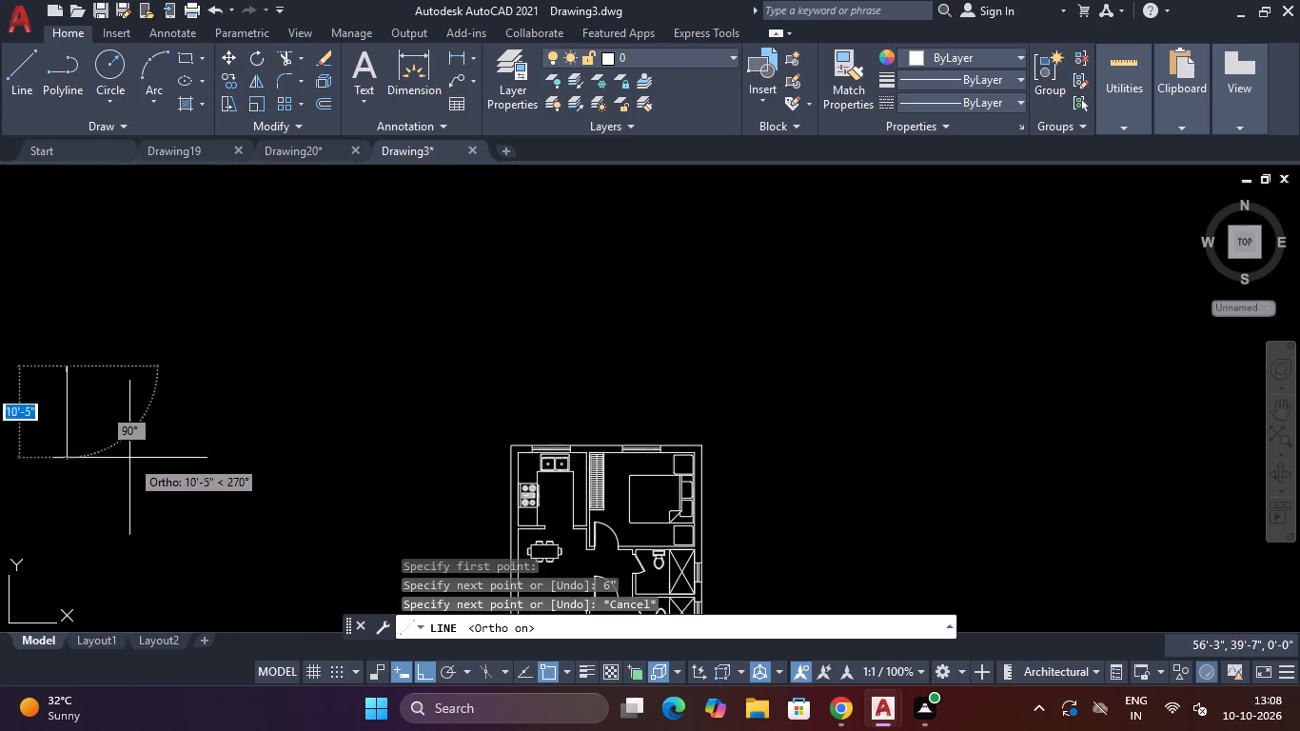
type("2'")
key("Return")
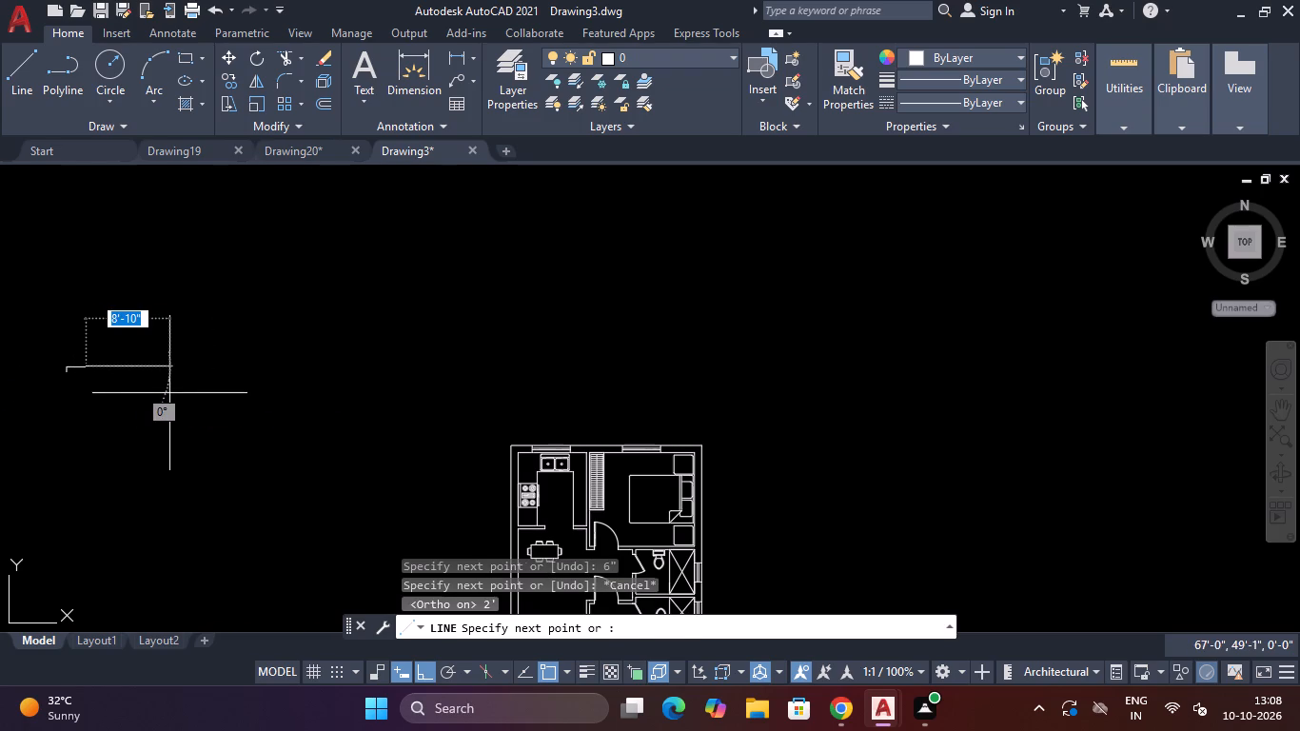
Continue the outline with a 6' line straight down and a 2' line back to the left.
scroll(169, 393, "down", 2)
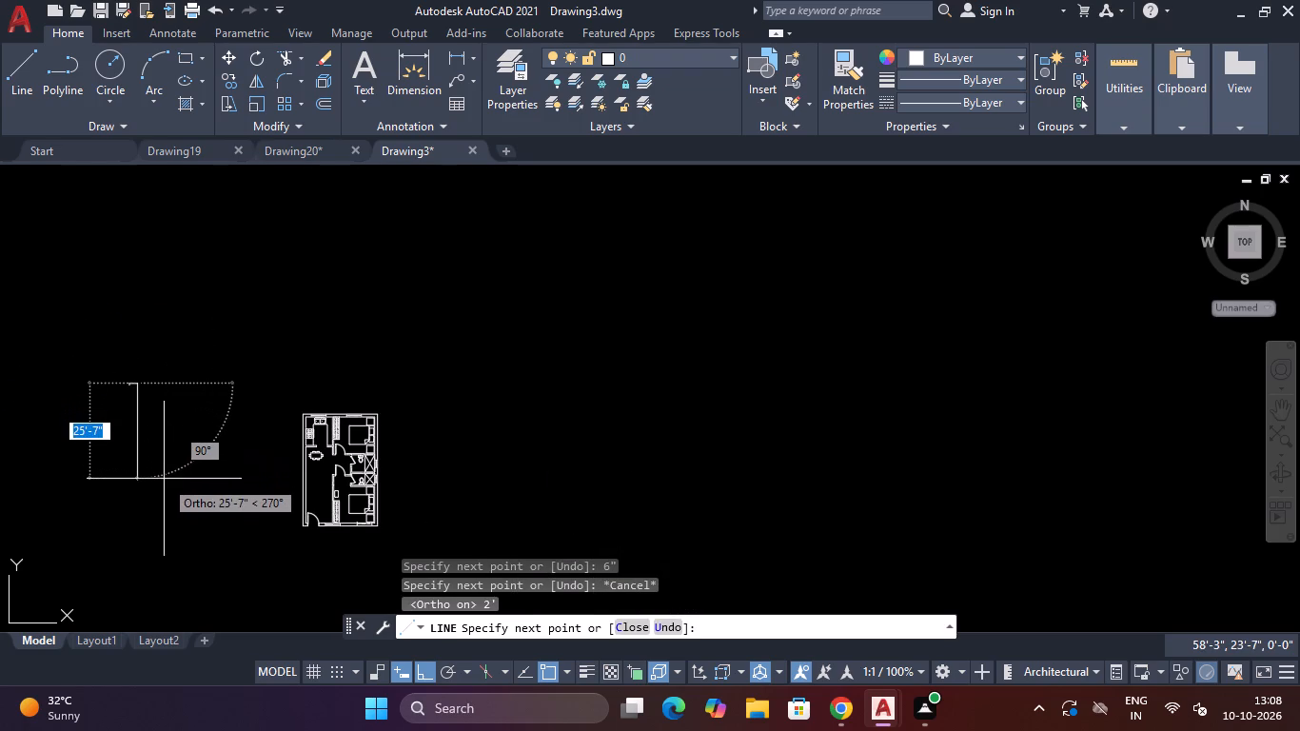
type("6'")
key("Return")
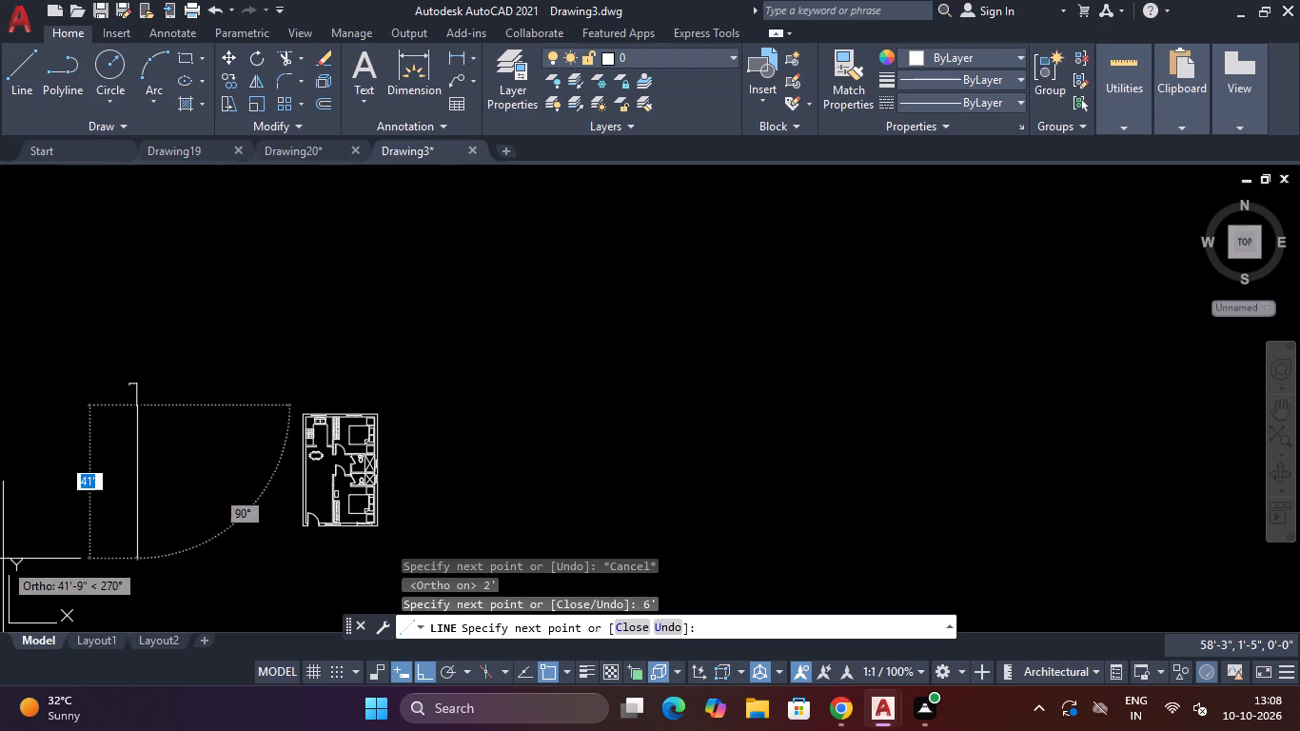
scroll(0, 429, "up", 2)
type("2'")
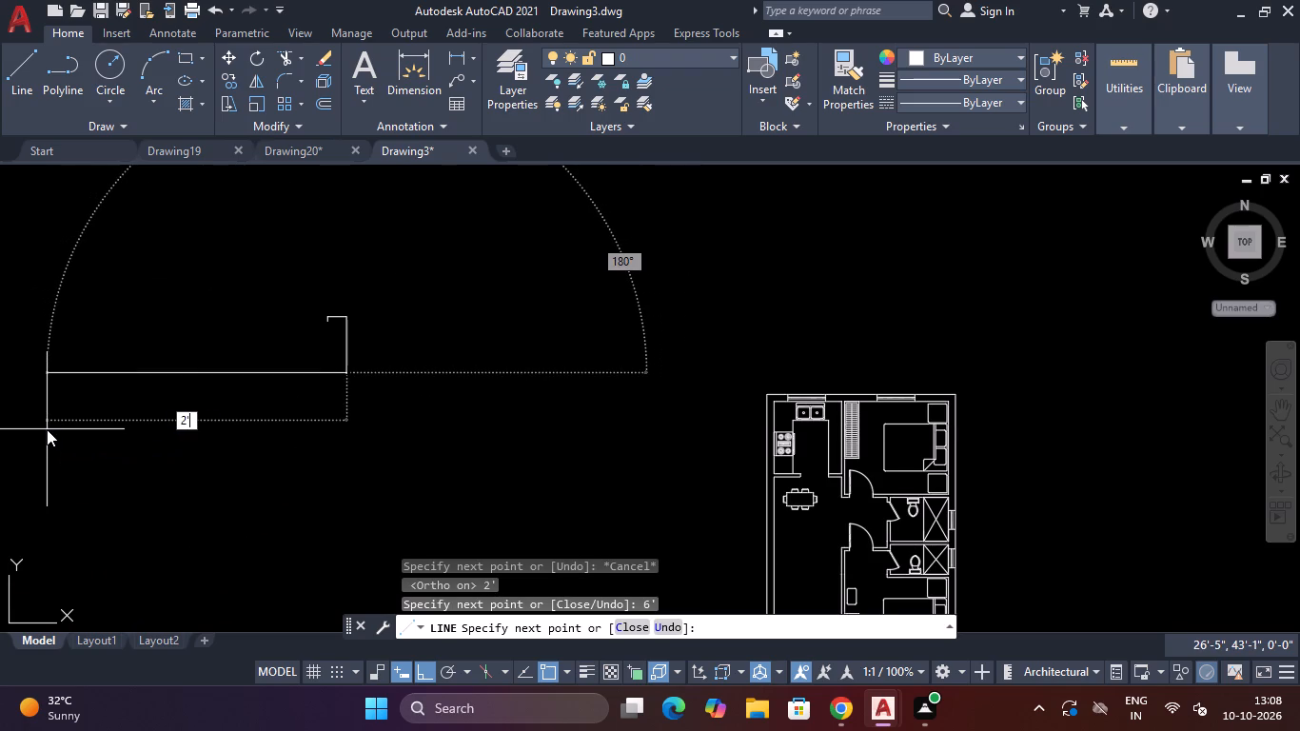
key("Return")
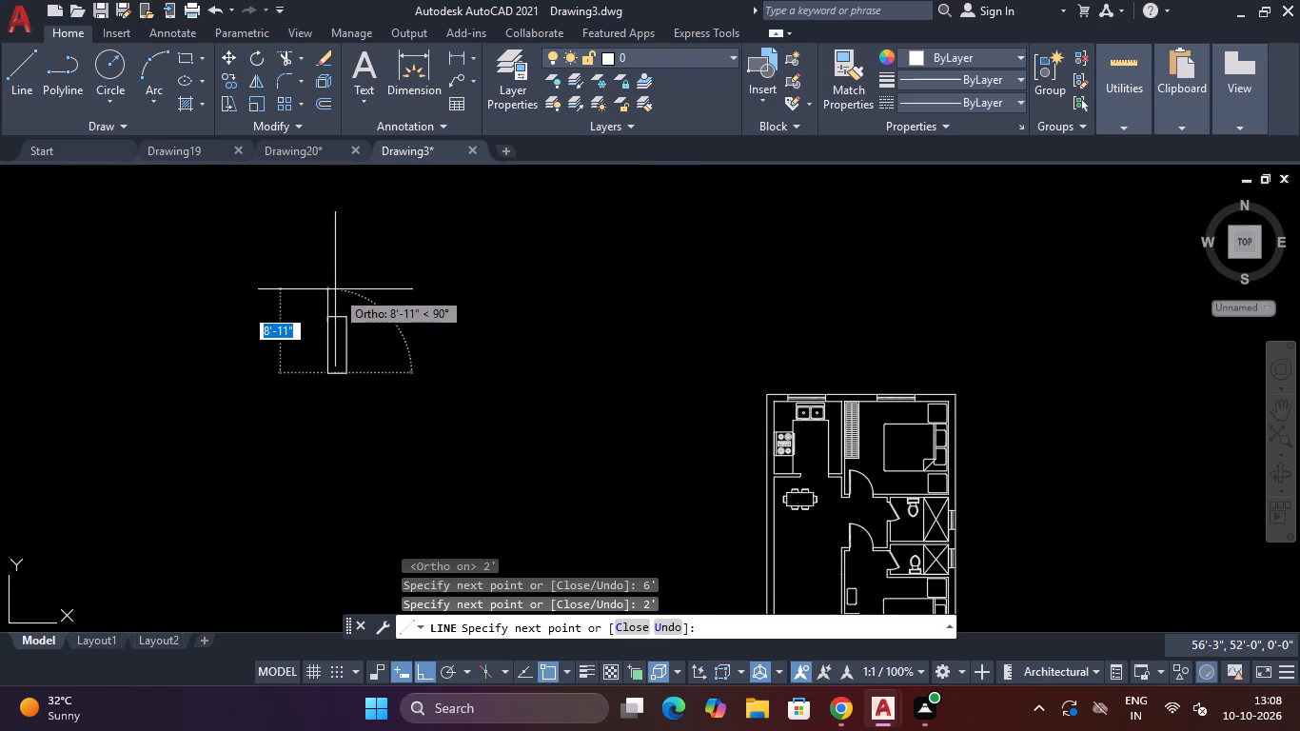
Continue the furniture outline with a 6" line straight up from its lower-left end.
key("6")
key("apostrophe")
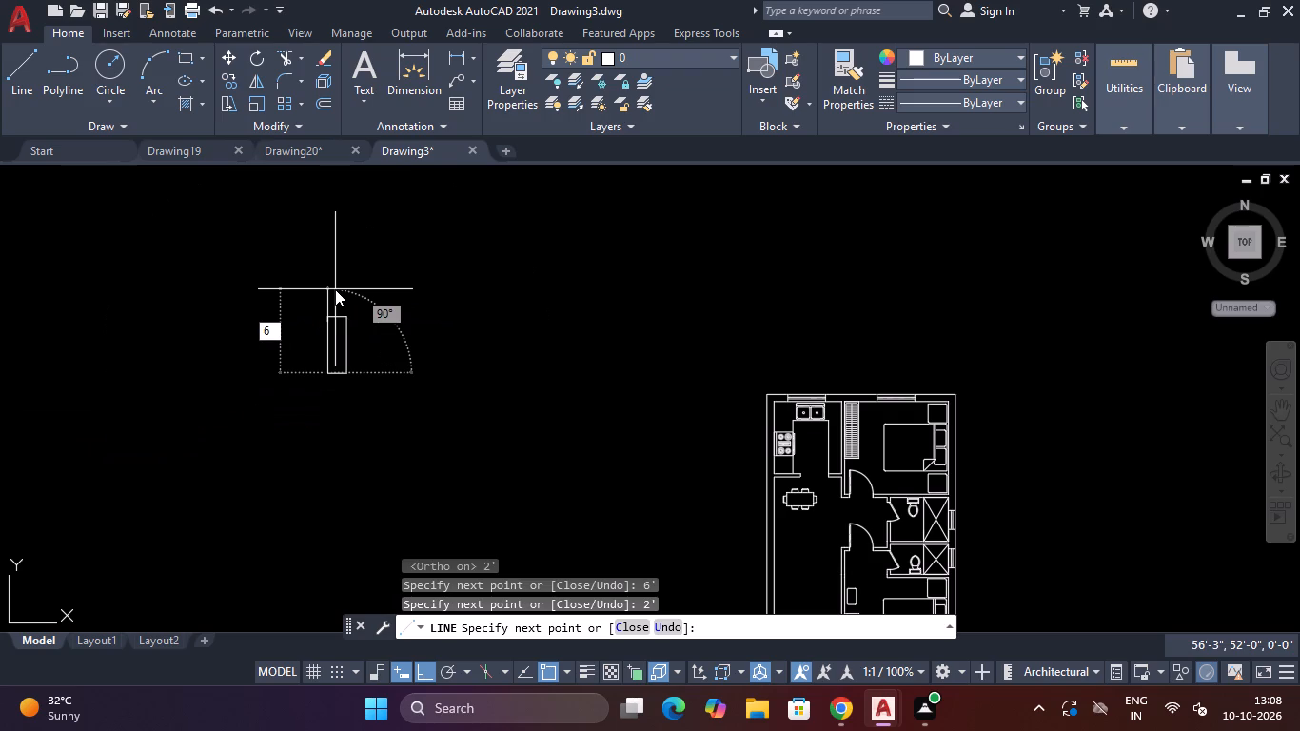
key("BackSpace")
key("shift+quotedbl")
key("Return")
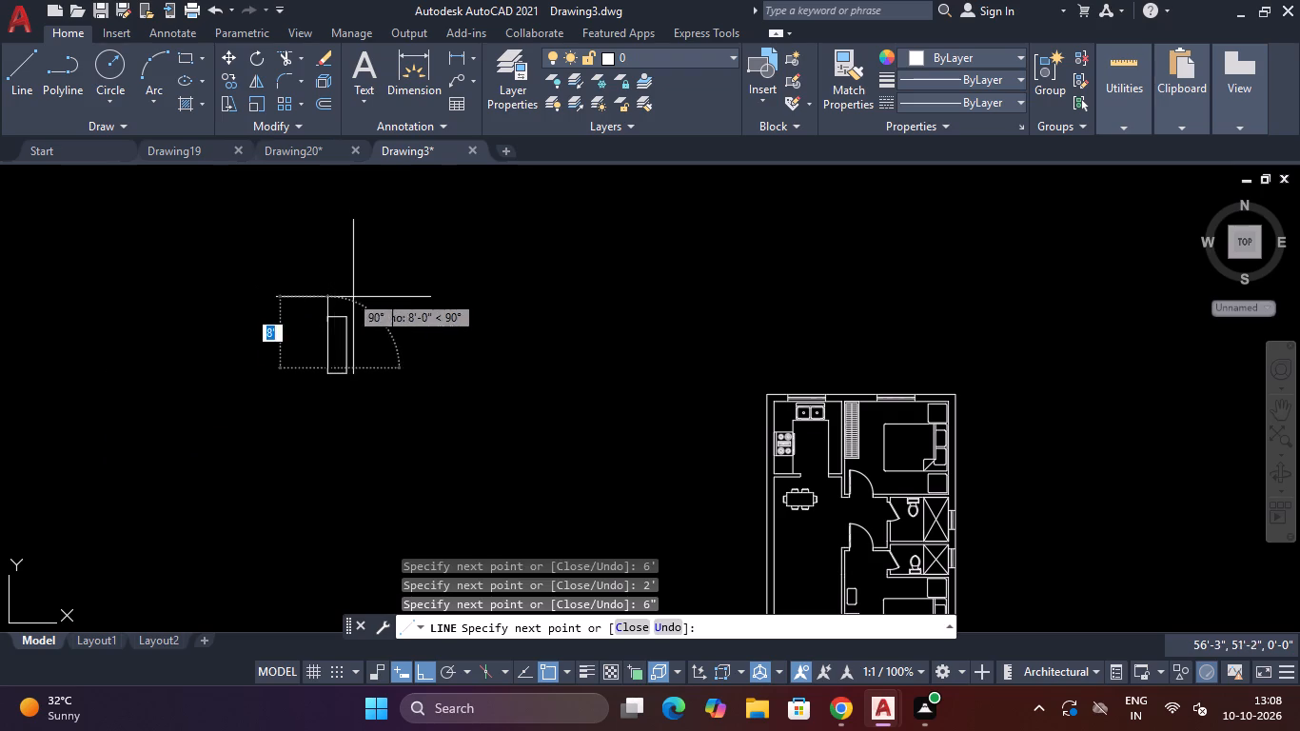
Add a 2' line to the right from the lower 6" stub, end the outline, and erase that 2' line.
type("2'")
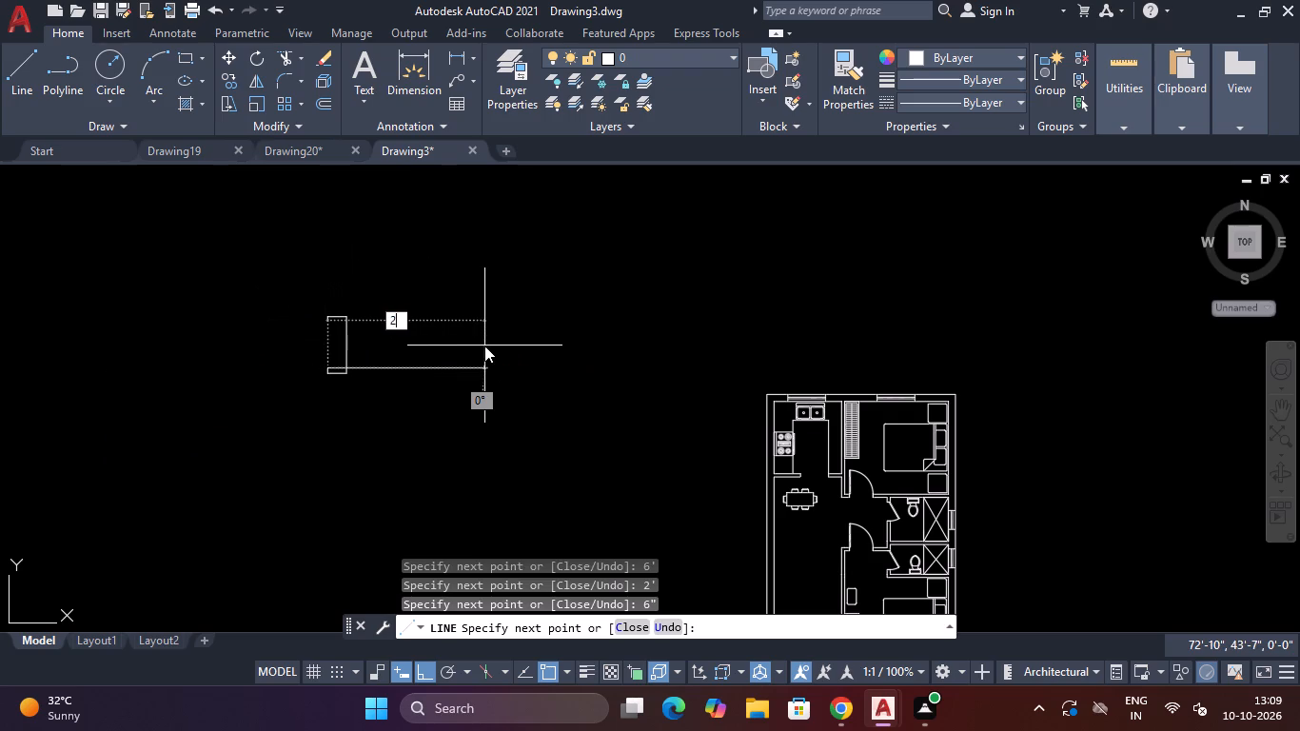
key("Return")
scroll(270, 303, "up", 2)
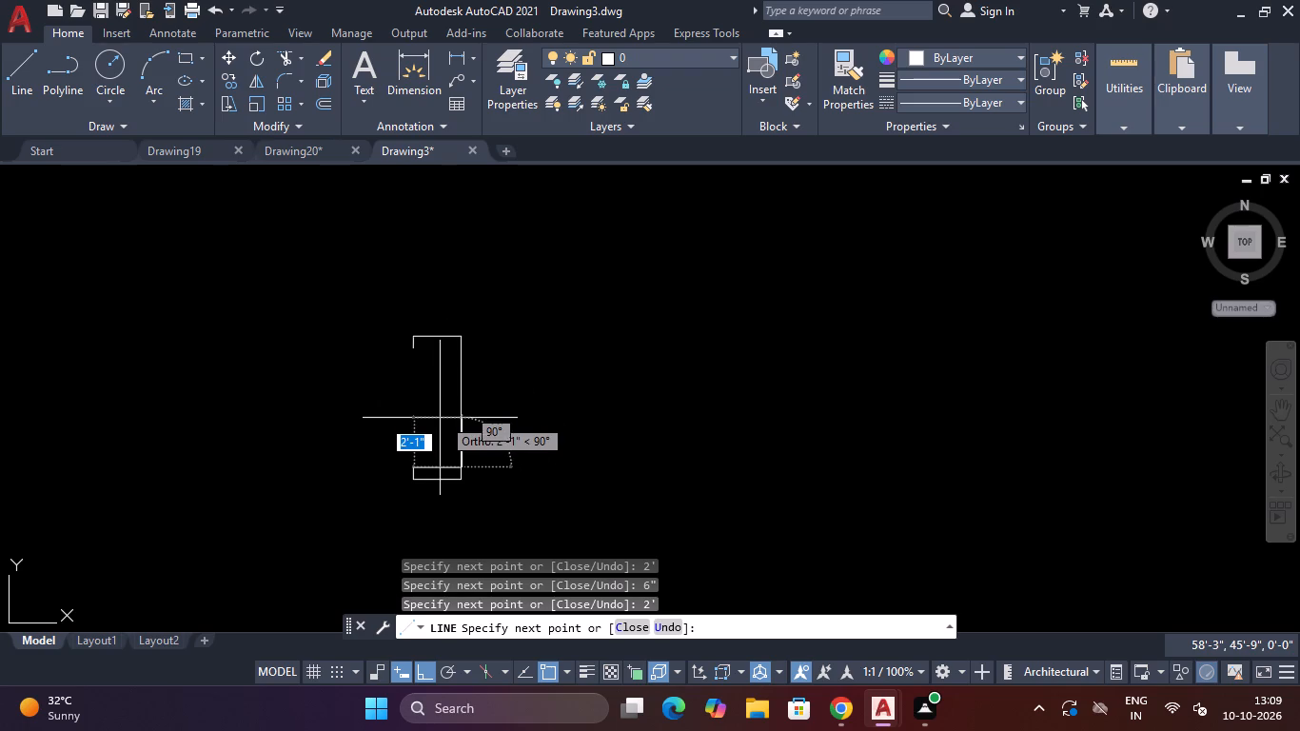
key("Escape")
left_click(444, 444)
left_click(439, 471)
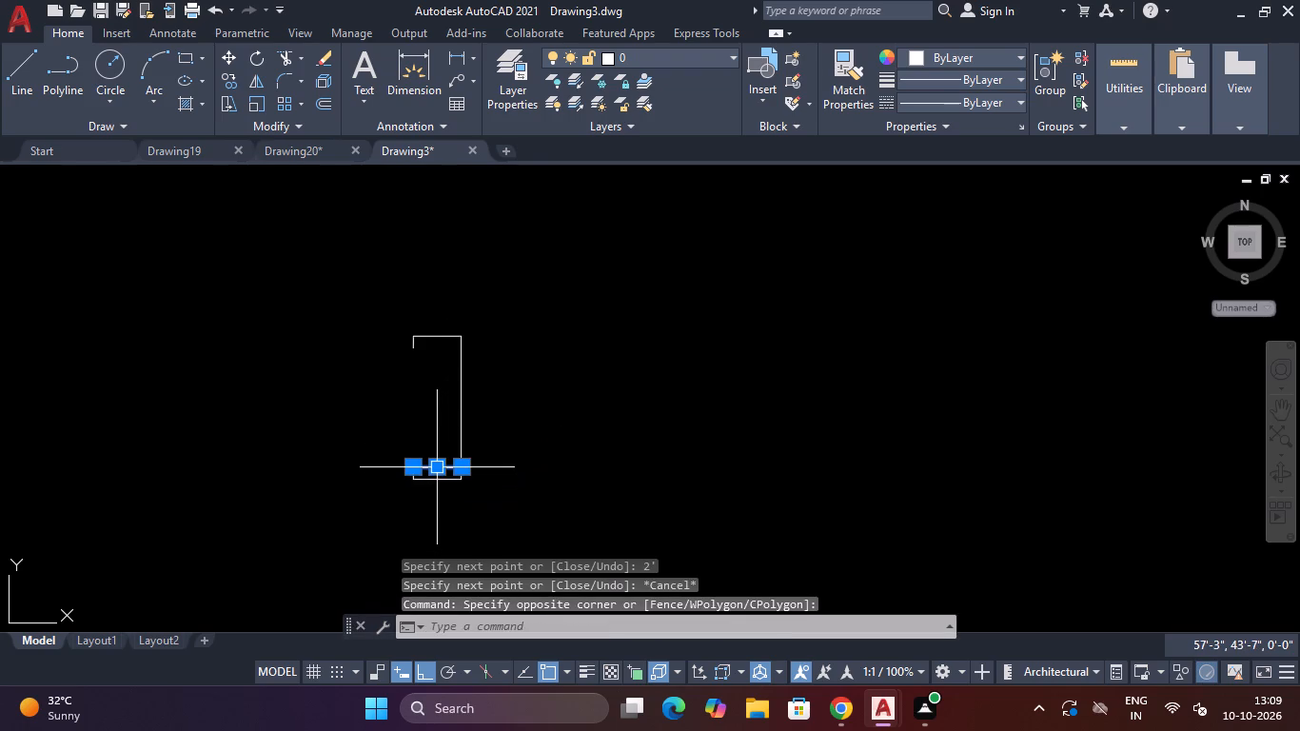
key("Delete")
Draw the inner edge from the lower stub's end: 1'6" to the right, about 5' up, and back left to the upper stub's end.
type("L")
key("space")
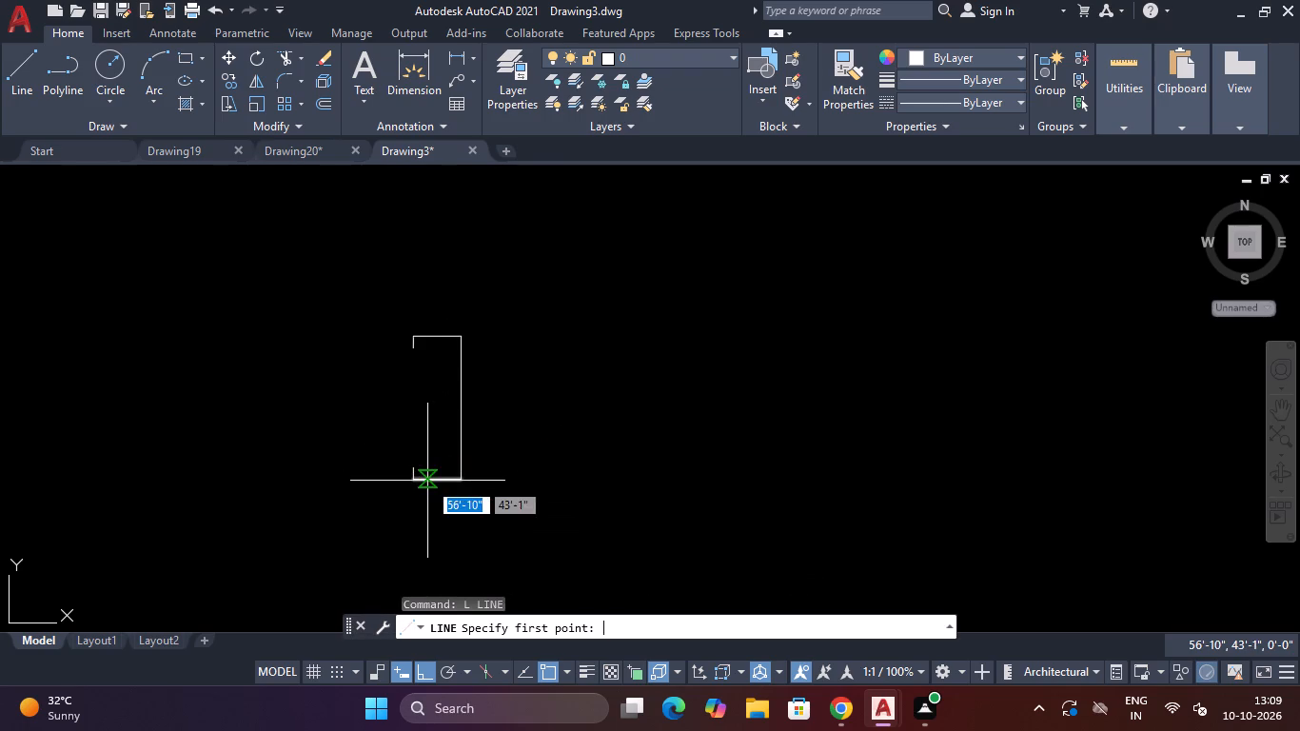
scroll(415, 466, "up", 2)
left_click(410, 465)
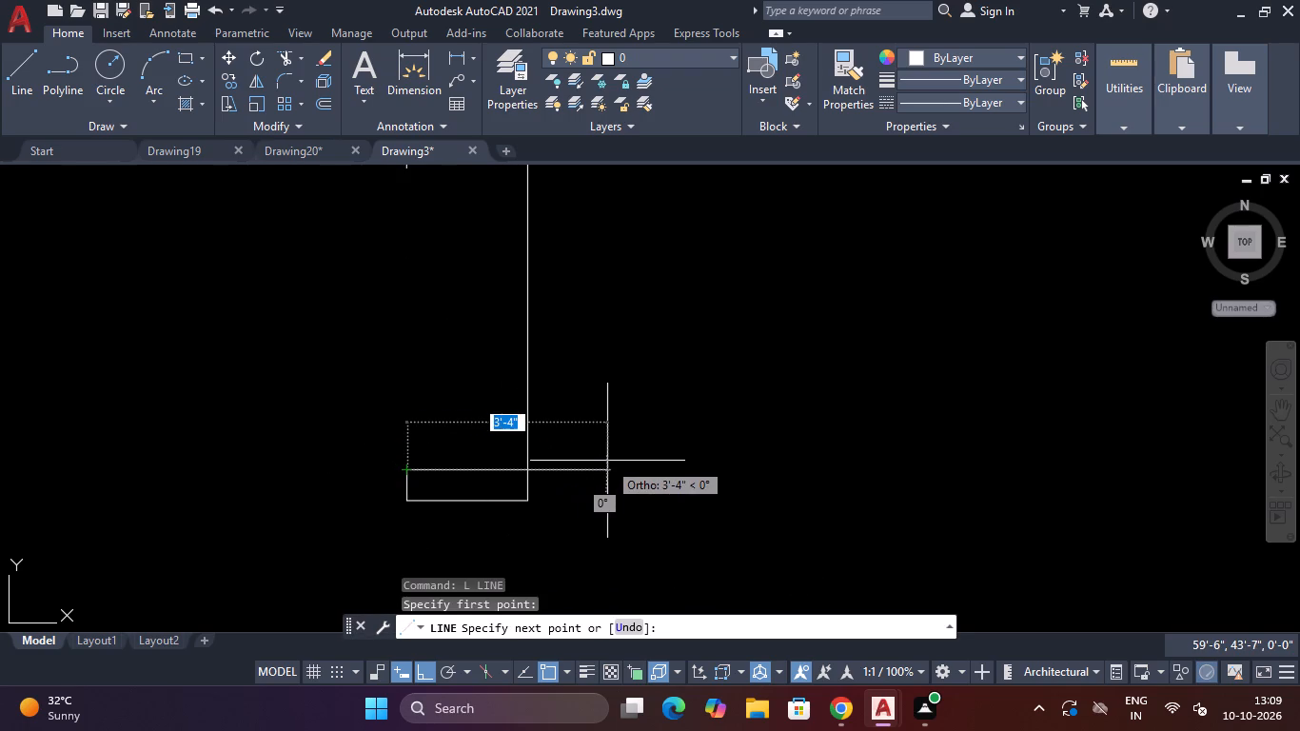
type("1'")
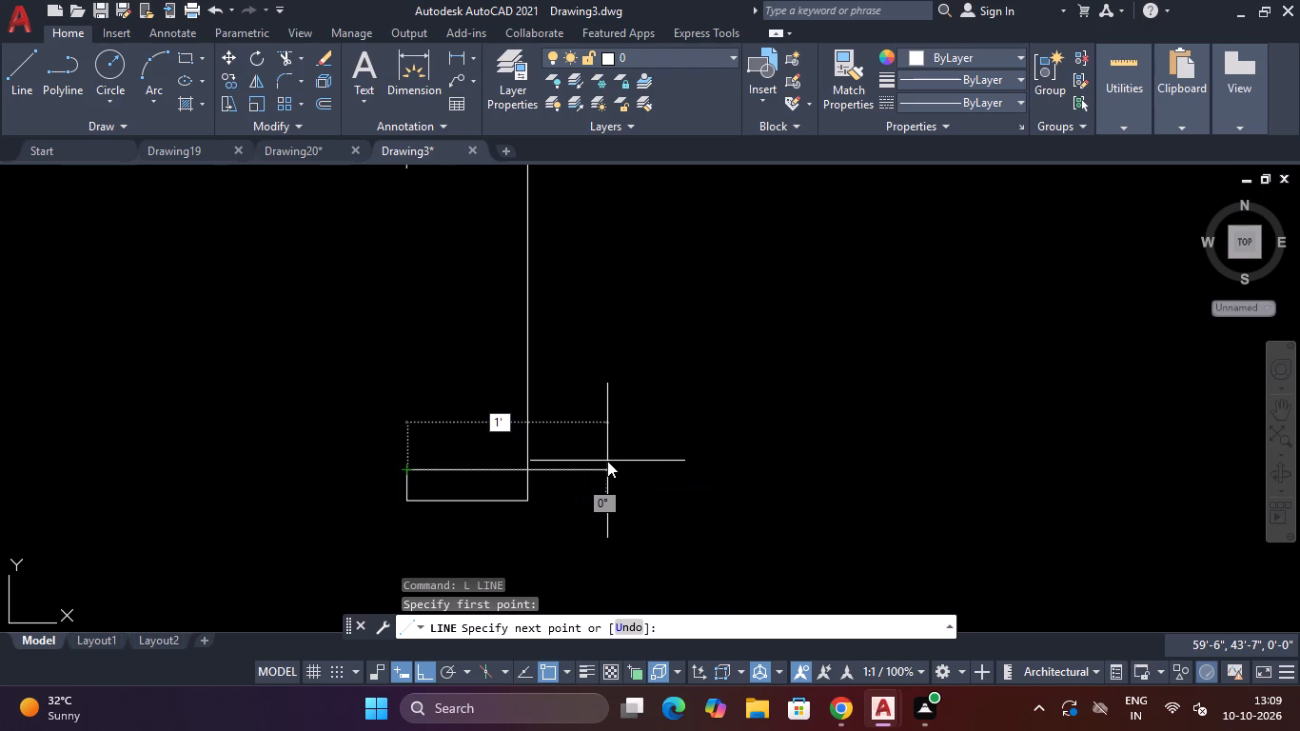
type("6\"")
key("Return")
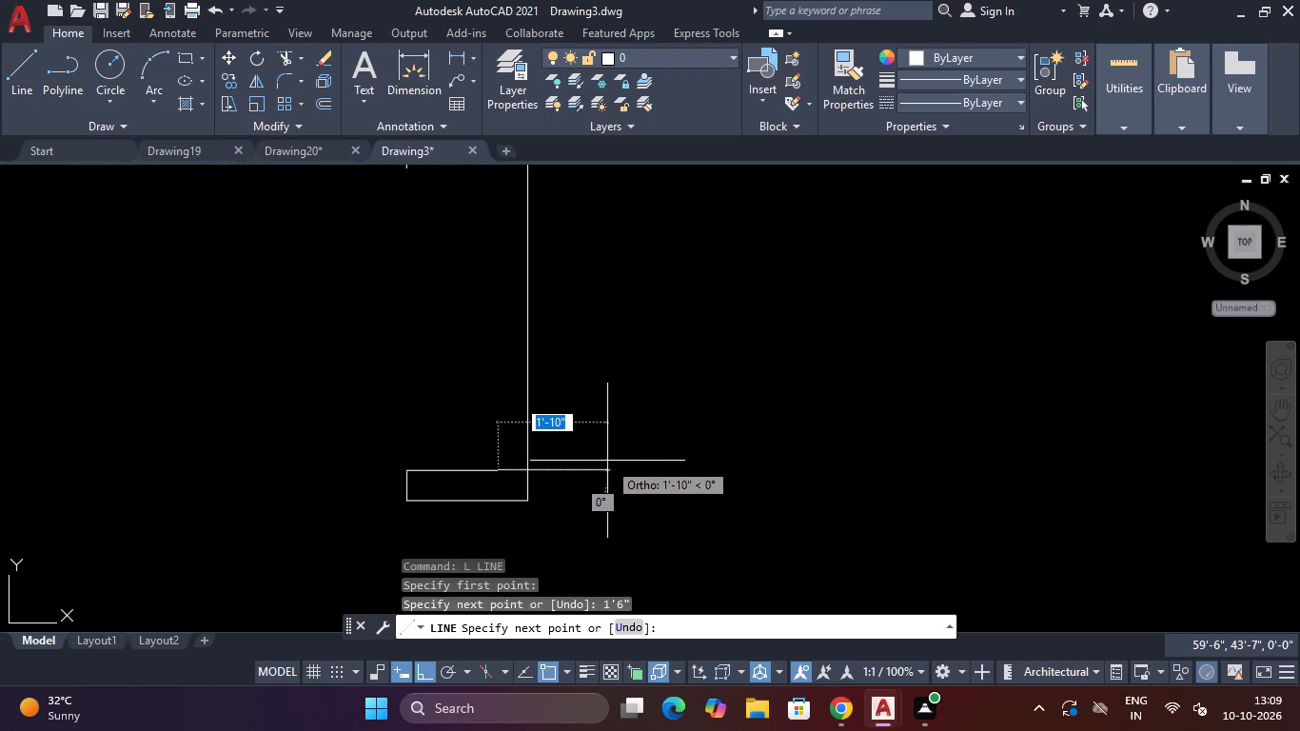
scroll(523, 349, "down", 3)
scroll(503, 302, "up", 1)
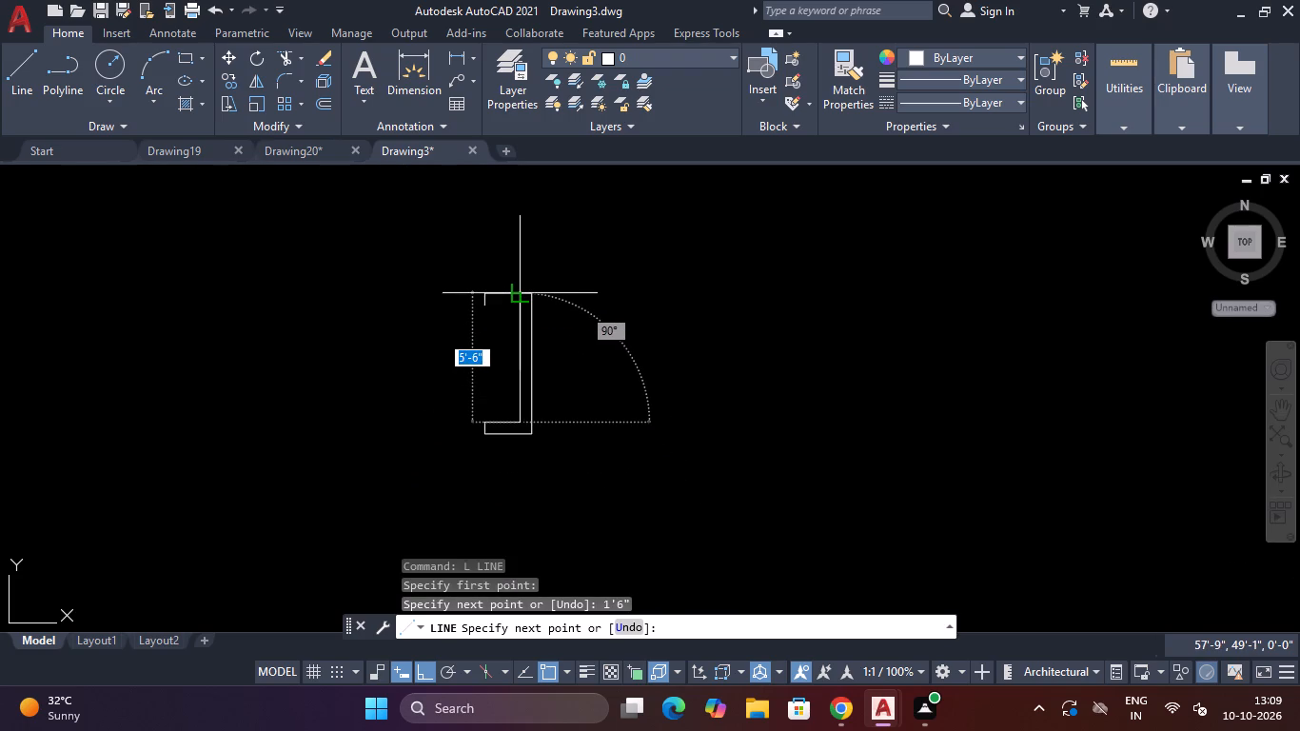
scroll(521, 304, "up", 2)
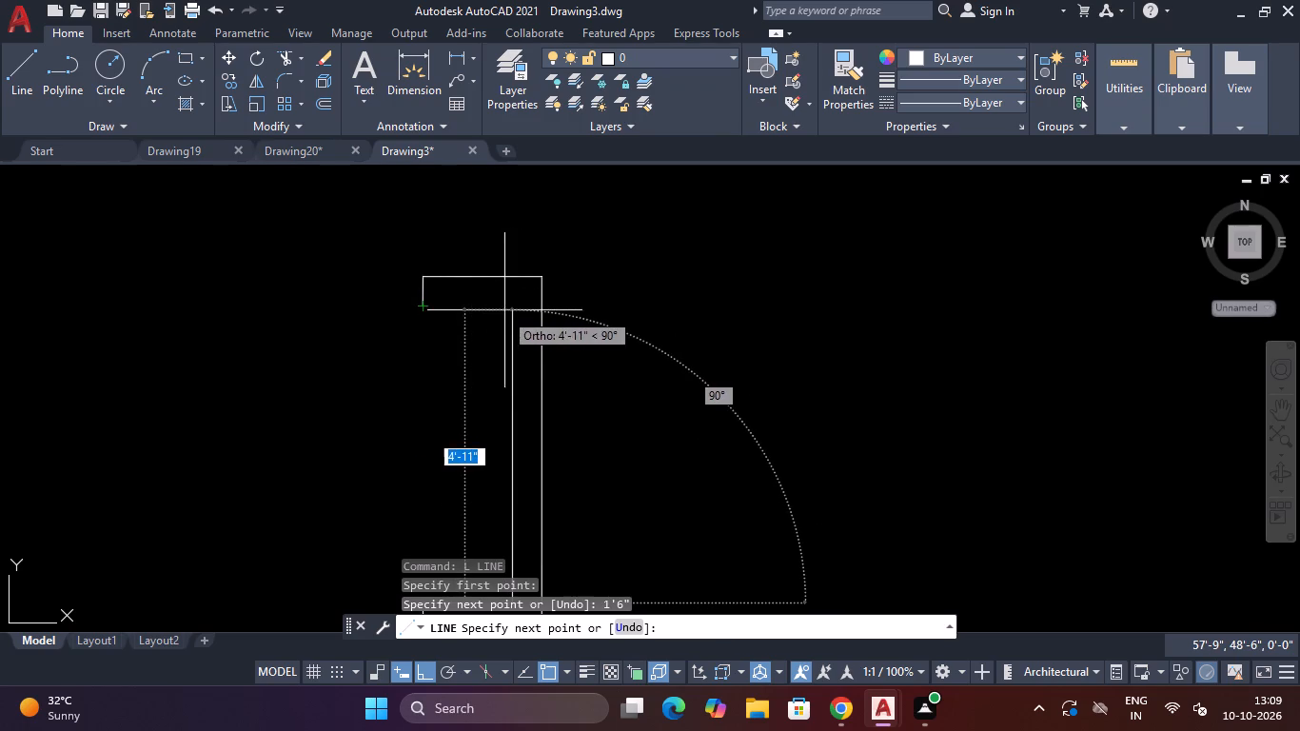
left_click(514, 307)
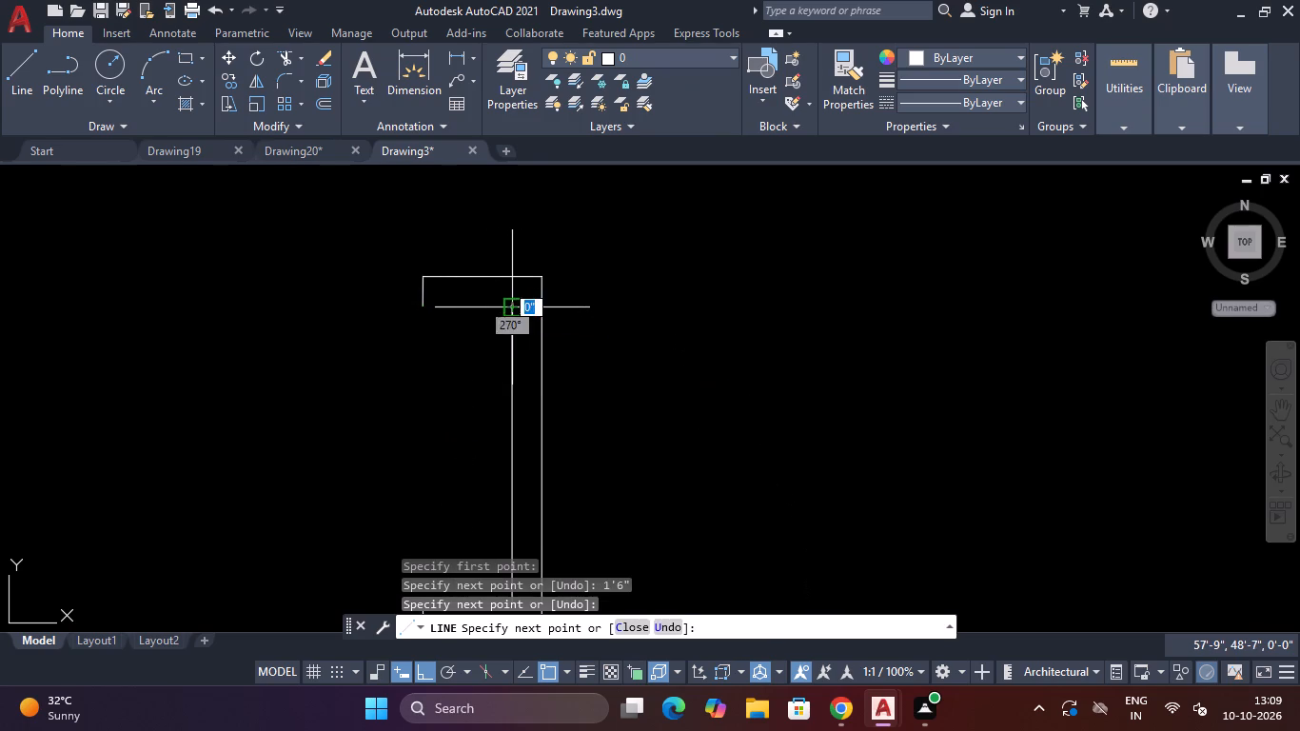
left_click(423, 307)
key("Escape")
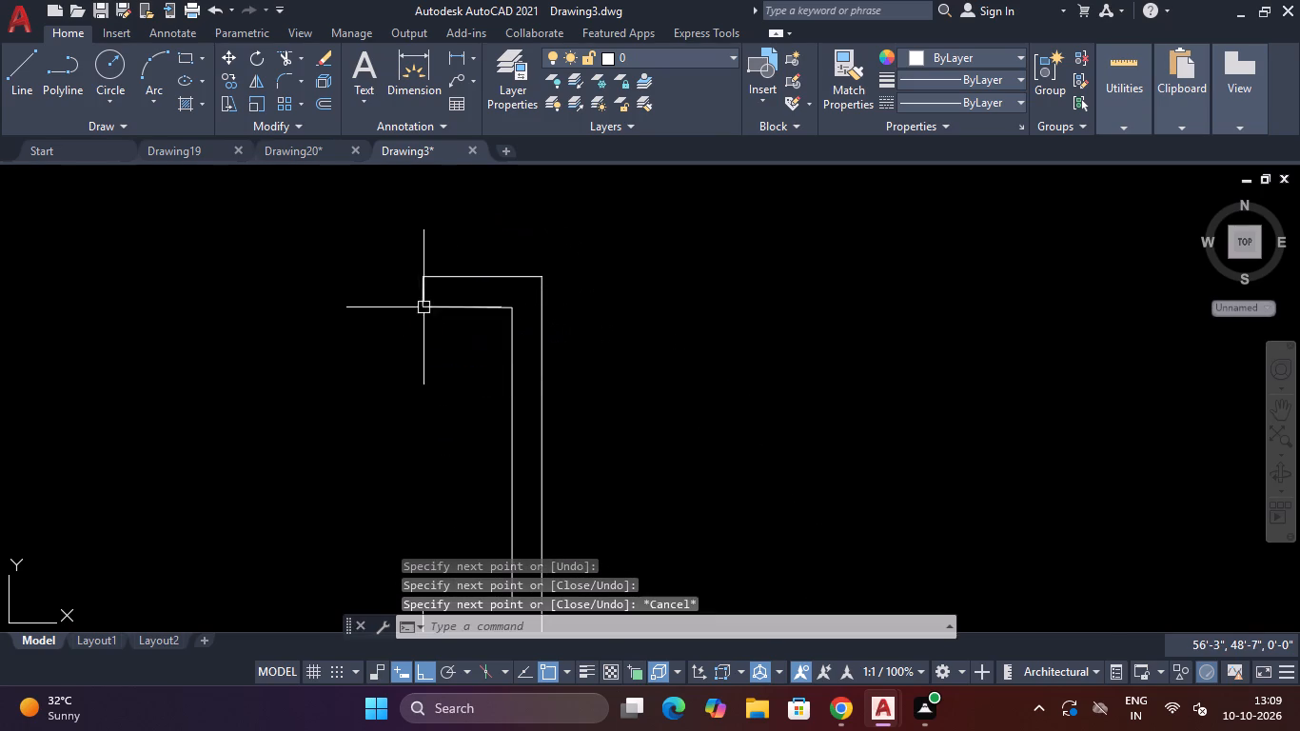
Draw a rectangle filling the inner recess, from its upper-right corner to its lower-left corner on the open side.
scroll(423, 307, "down", 3)
type("REC")
key("space")
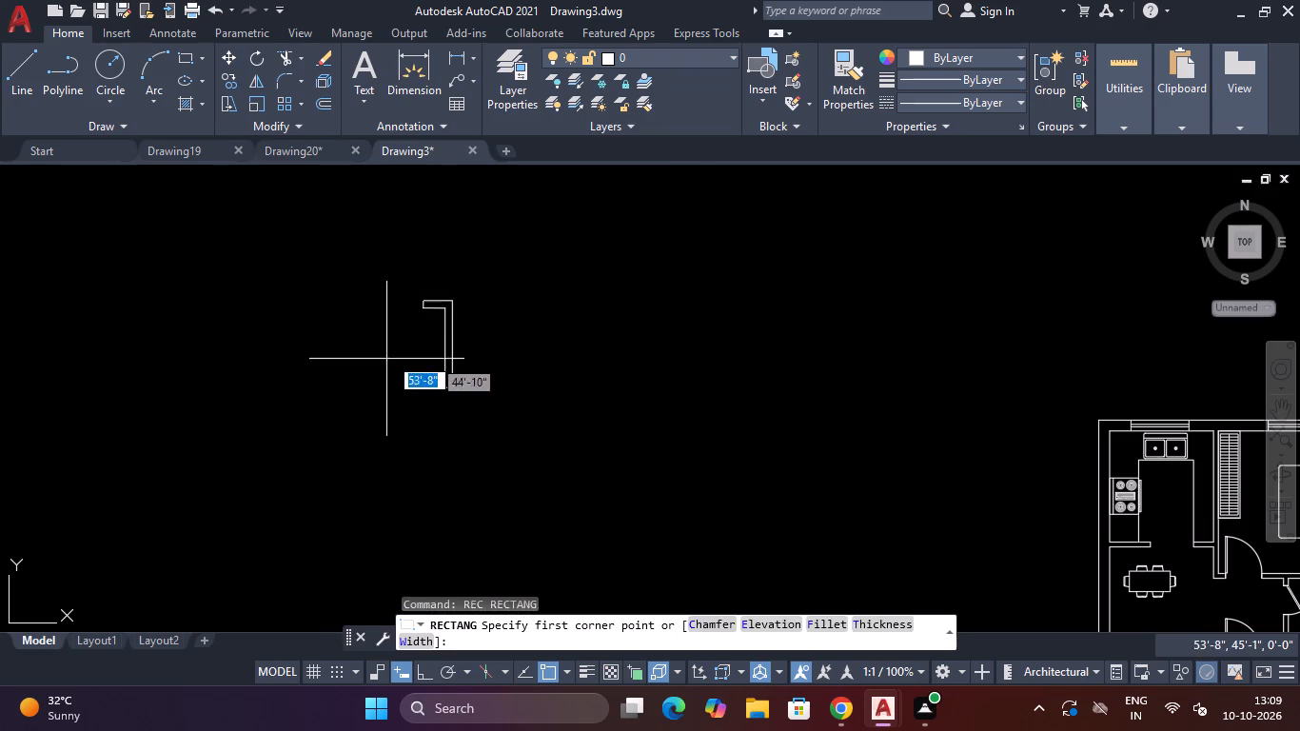
scroll(401, 335, "up", 3)
left_click(561, 238)
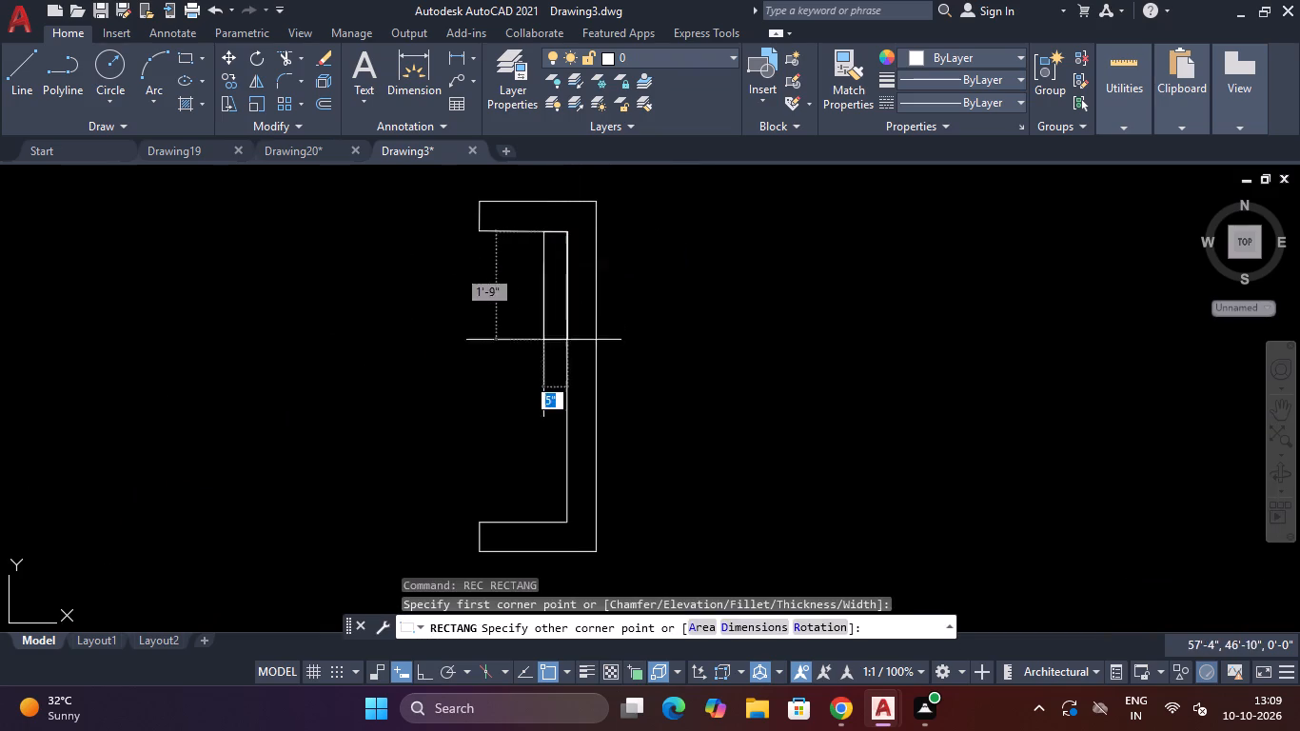
left_click(480, 517)
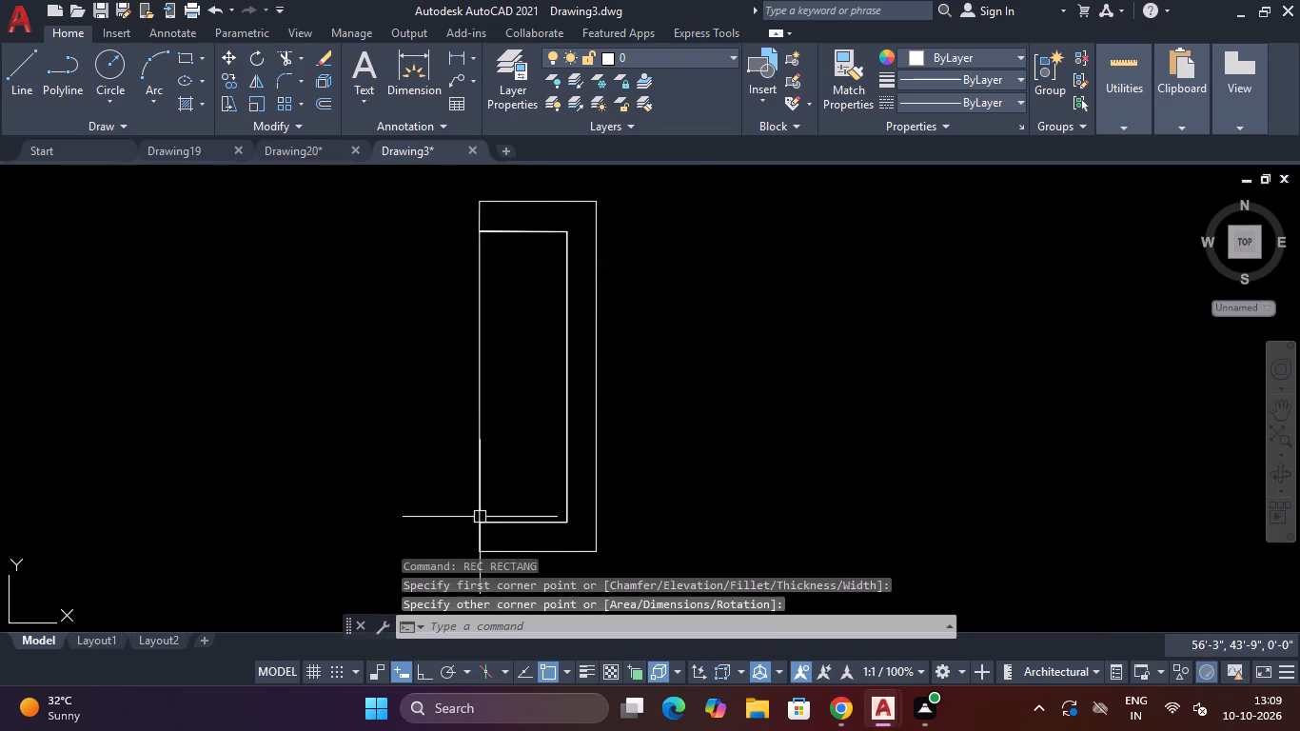
key("Escape")
Define the whole furniture outline as a block named SOFA, with its lower-left corner as the base point.
scroll(542, 369, "down", 2)
scroll(542, 369, "up", 1)
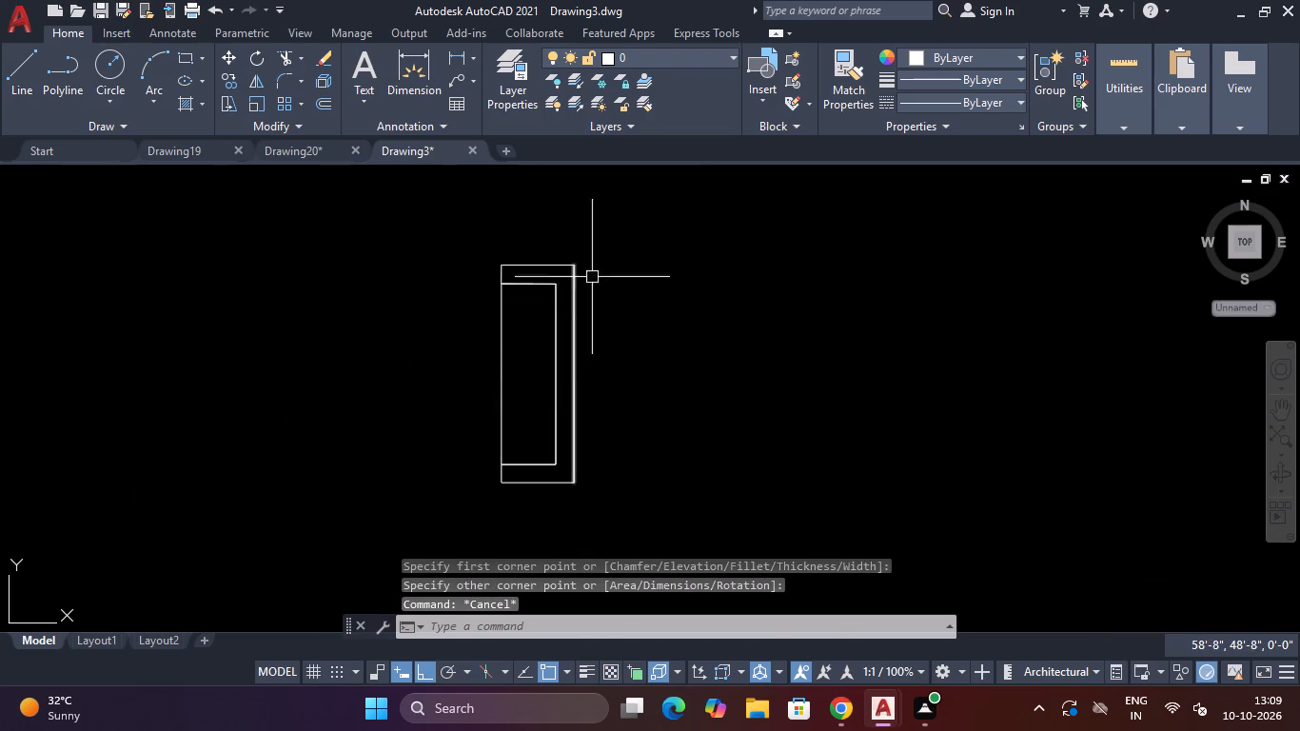
left_click(613, 238)
left_click(475, 513)
type("B")
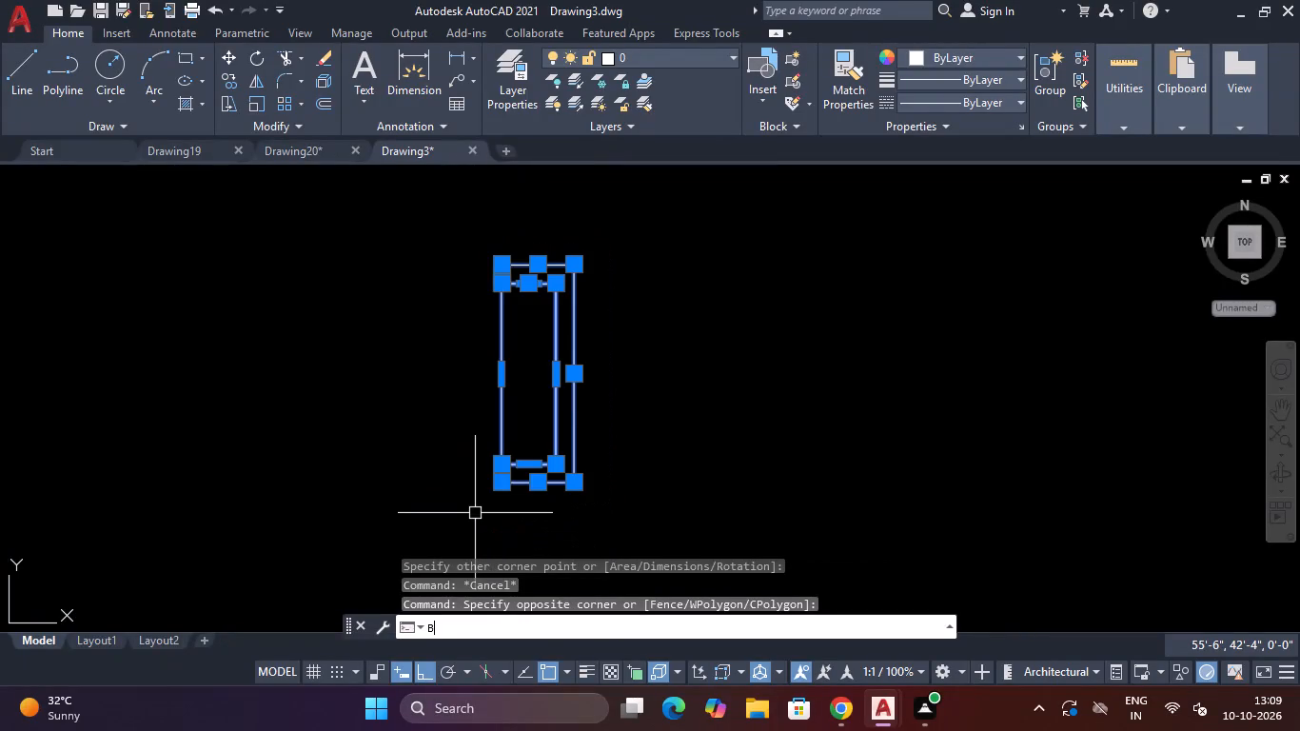
key("space")
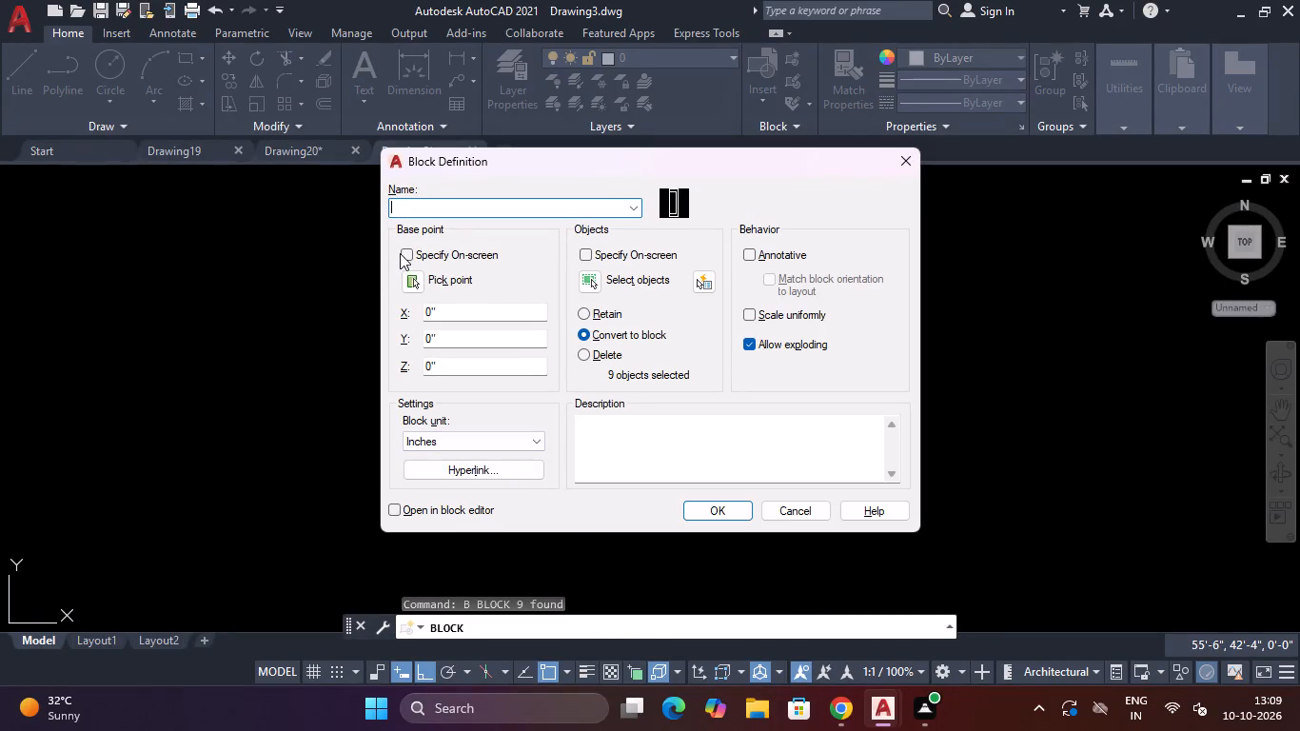
left_click(410, 279)
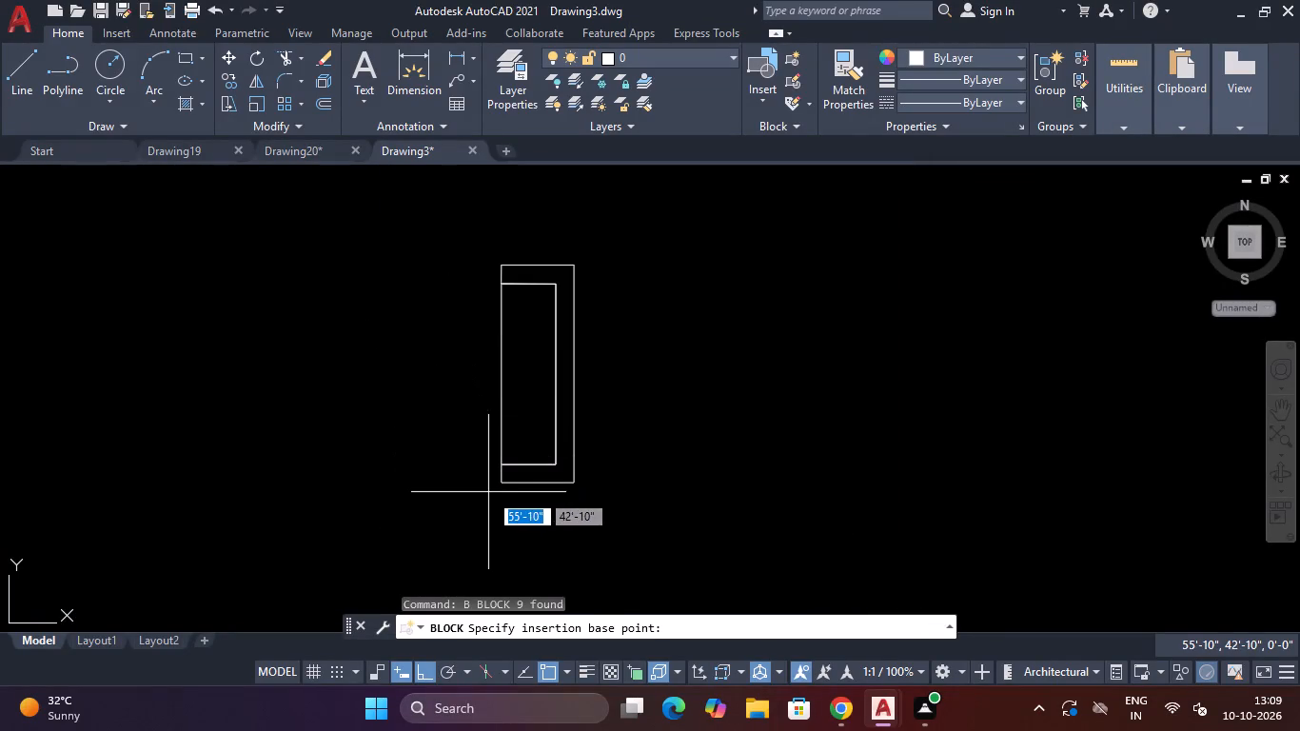
left_click(501, 481)
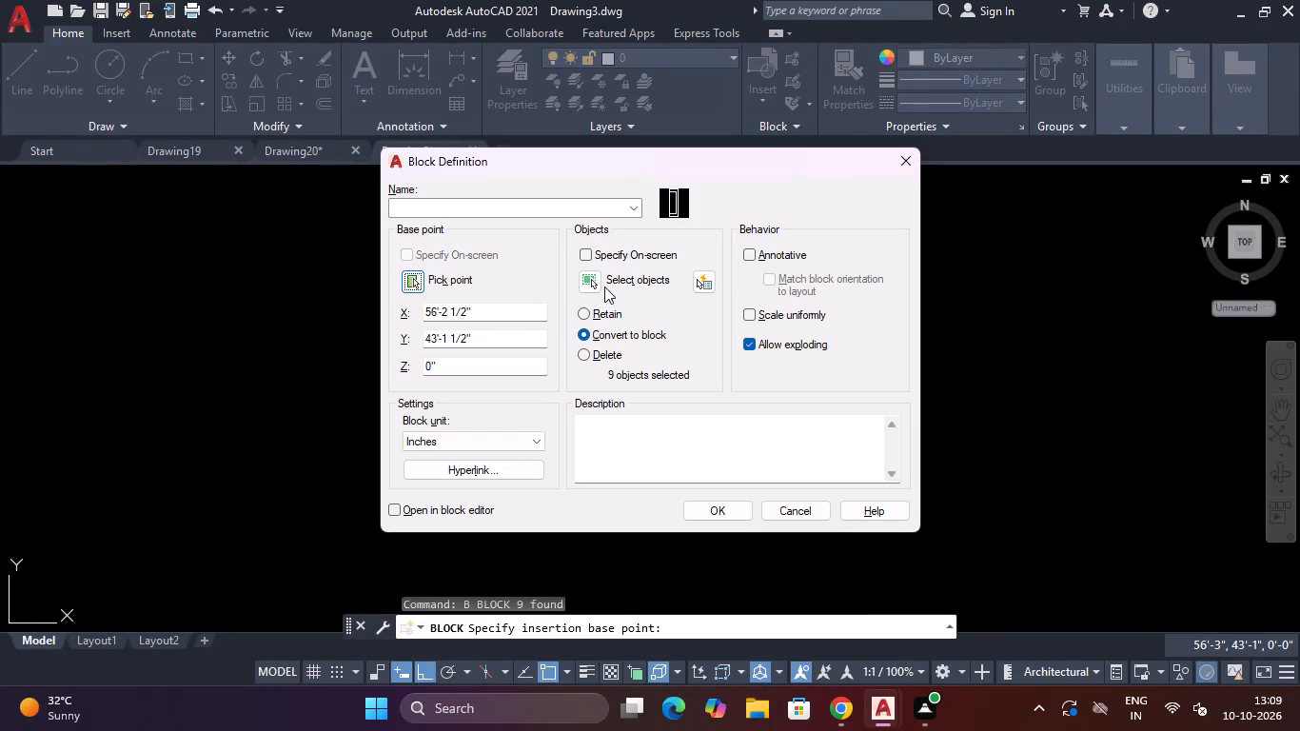
left_click(593, 283)
left_click(628, 243)
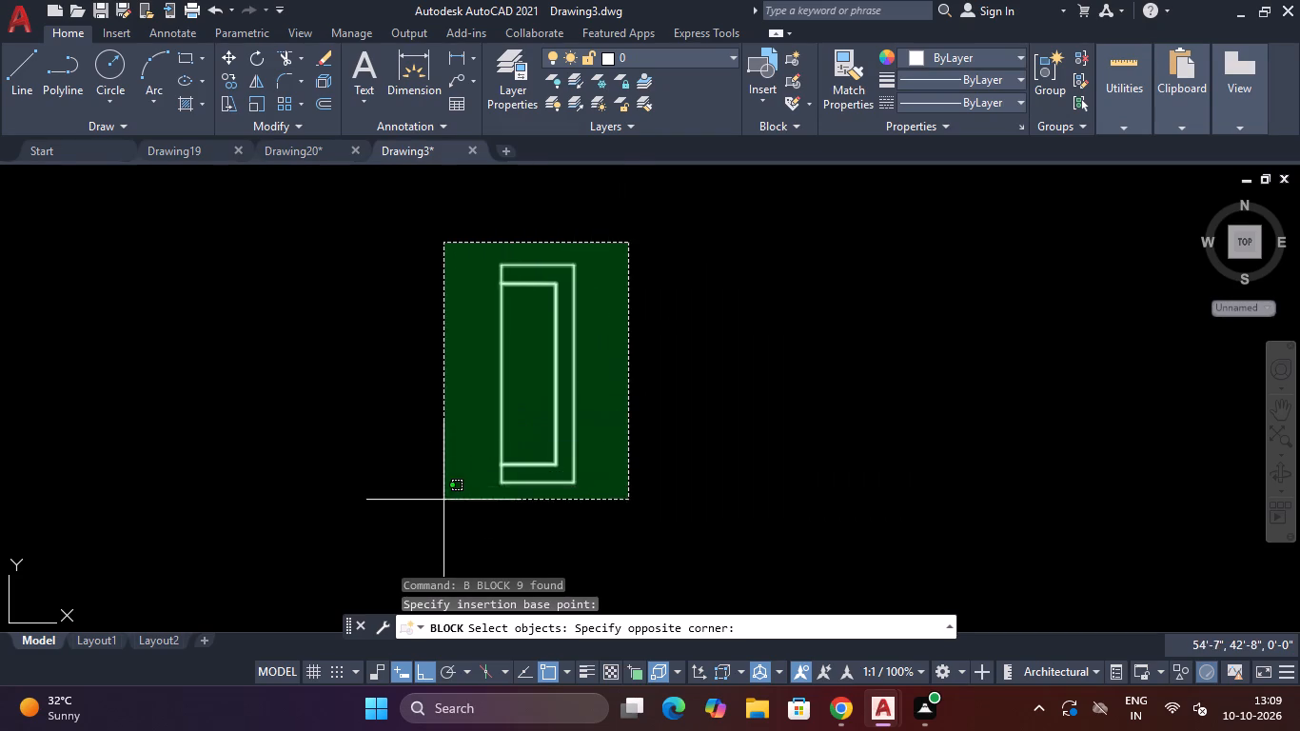
left_click_drag(445, 509, 456, 514)
key("Return")
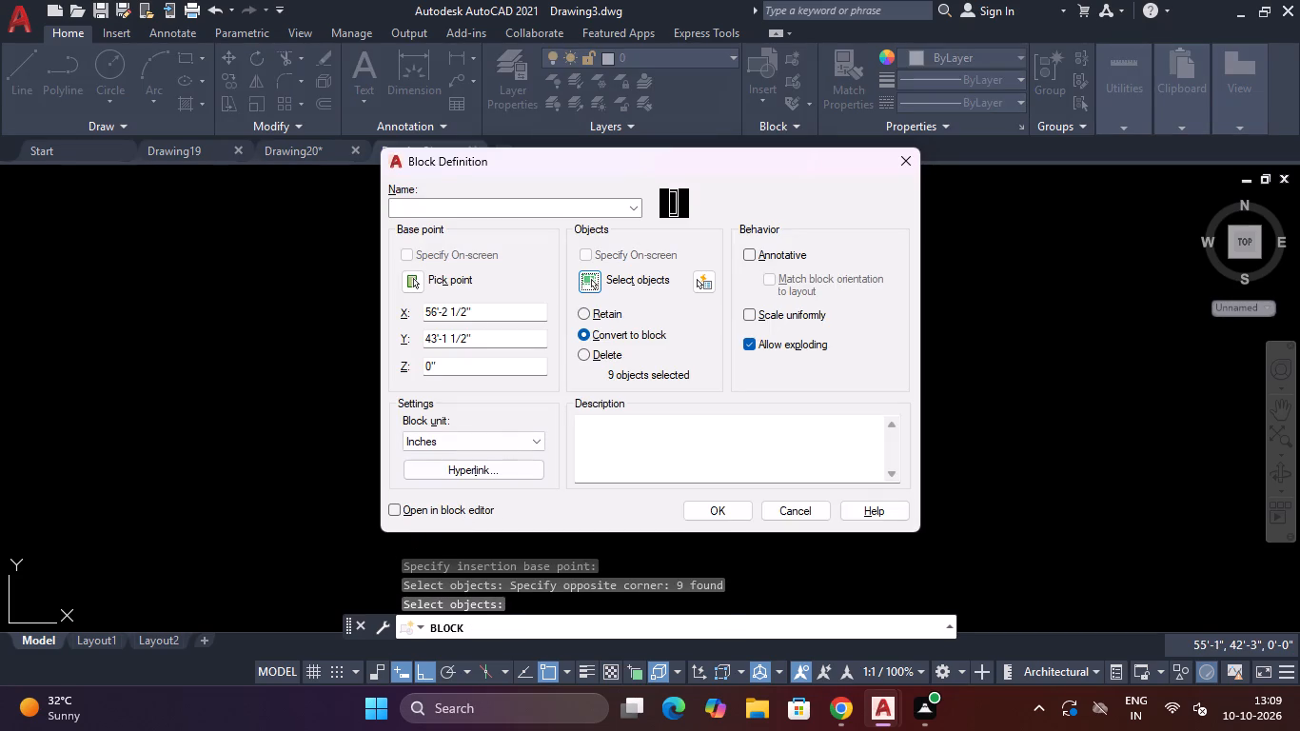
left_click(519, 207)
type("SO")
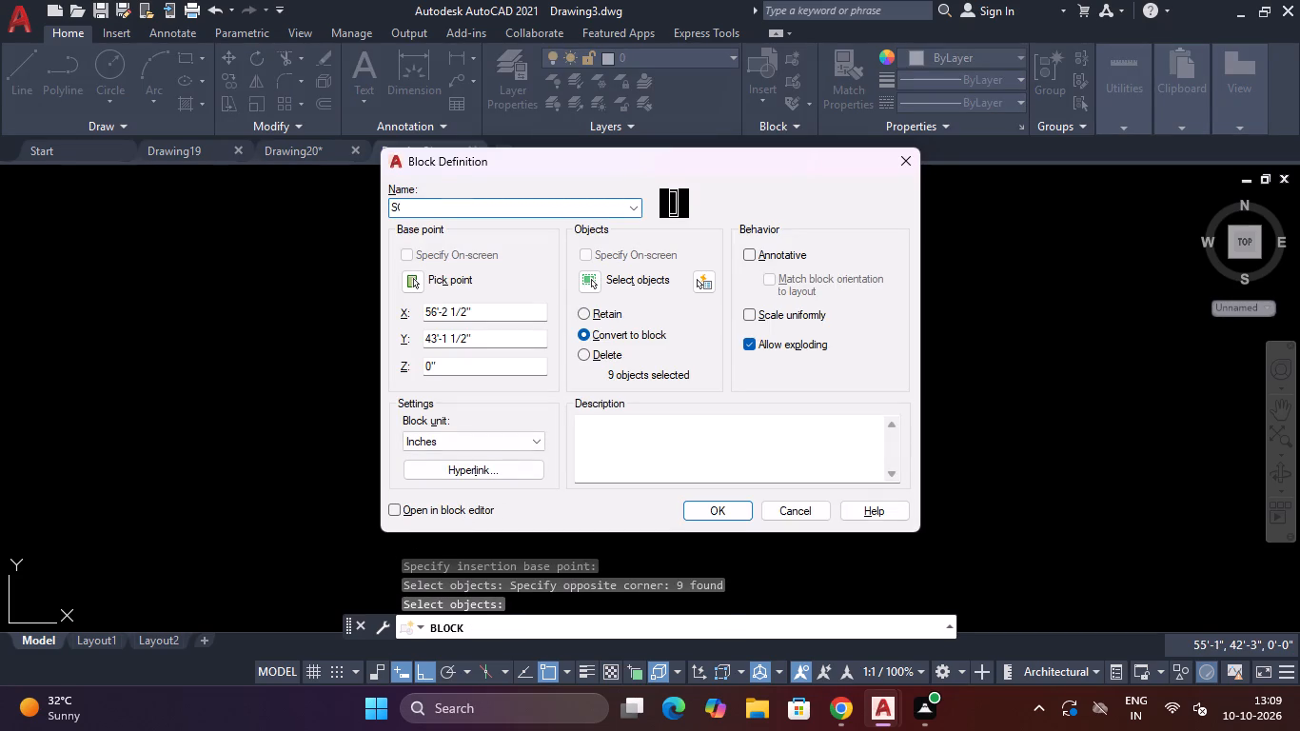
type("FA")
left_click(694, 511)
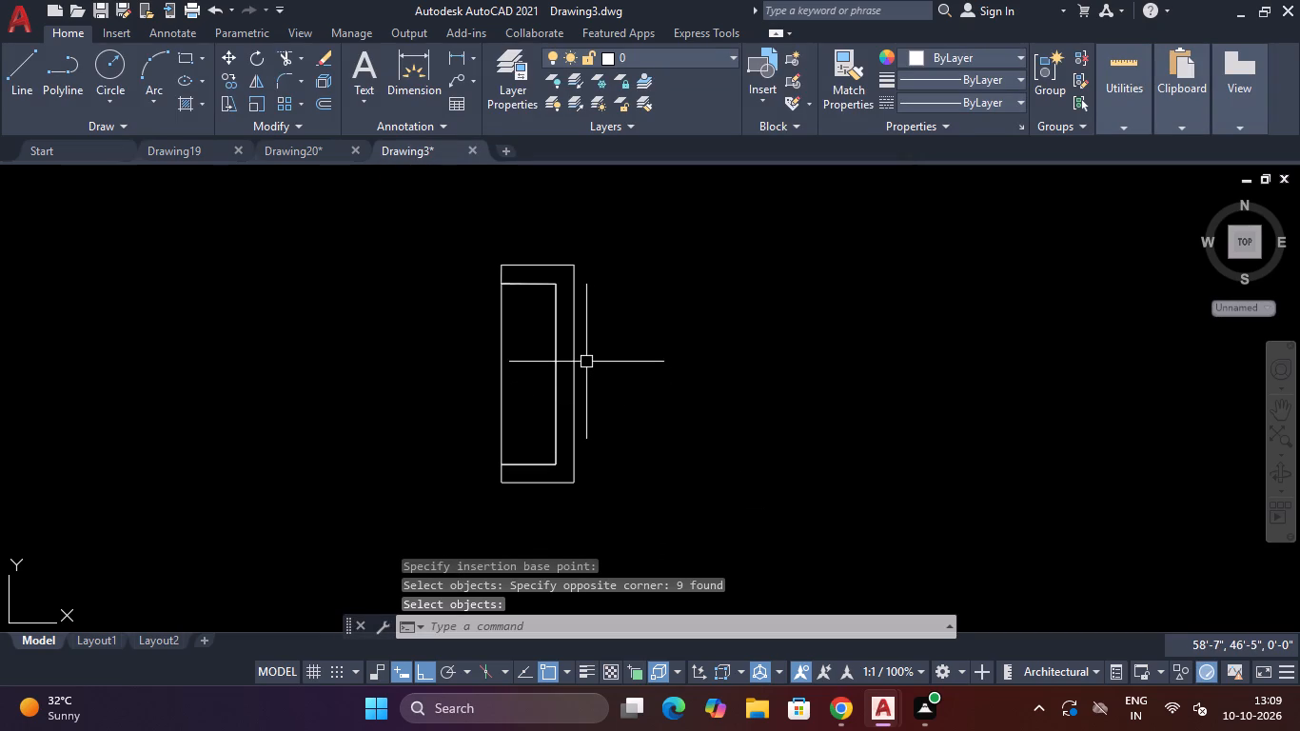
key("Escape")
key("Escape")
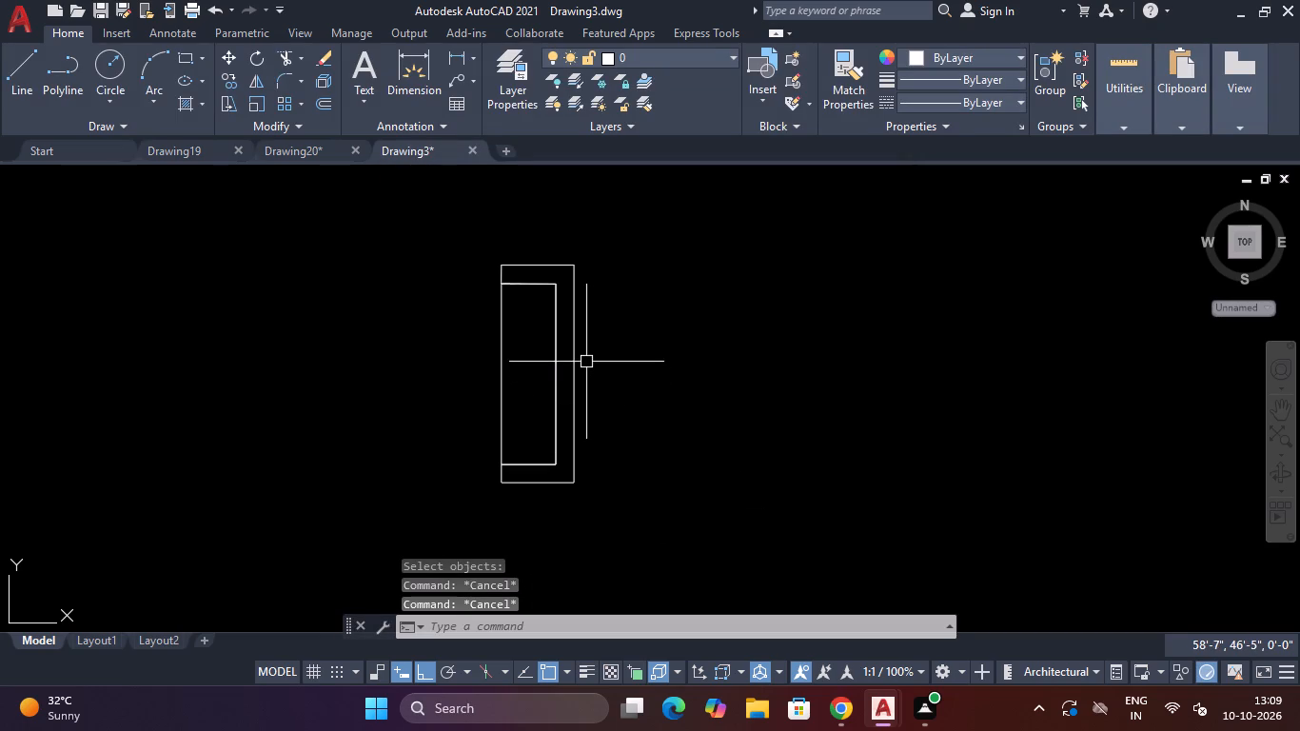
Open the SOFA block in the Block Editor and fillet its upper-left outer corner with a 2" radius.
double_click(553, 356)
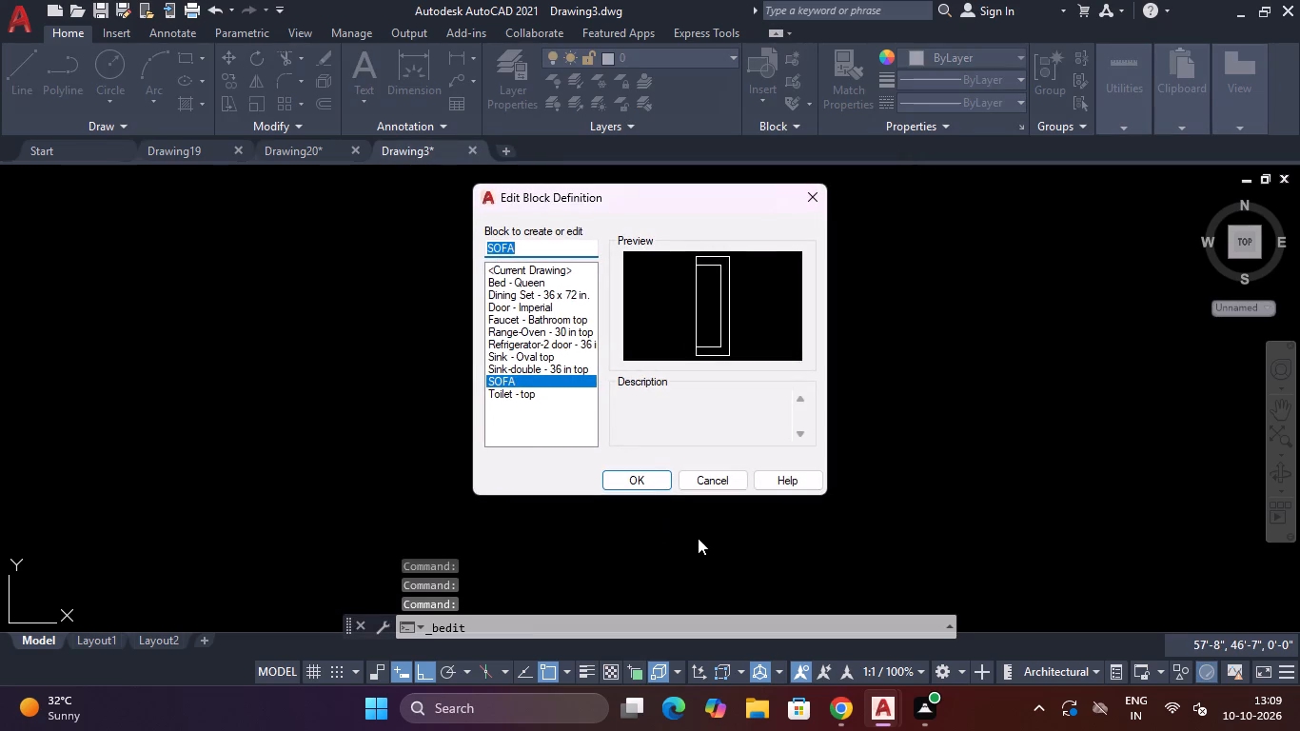
left_click(652, 484)
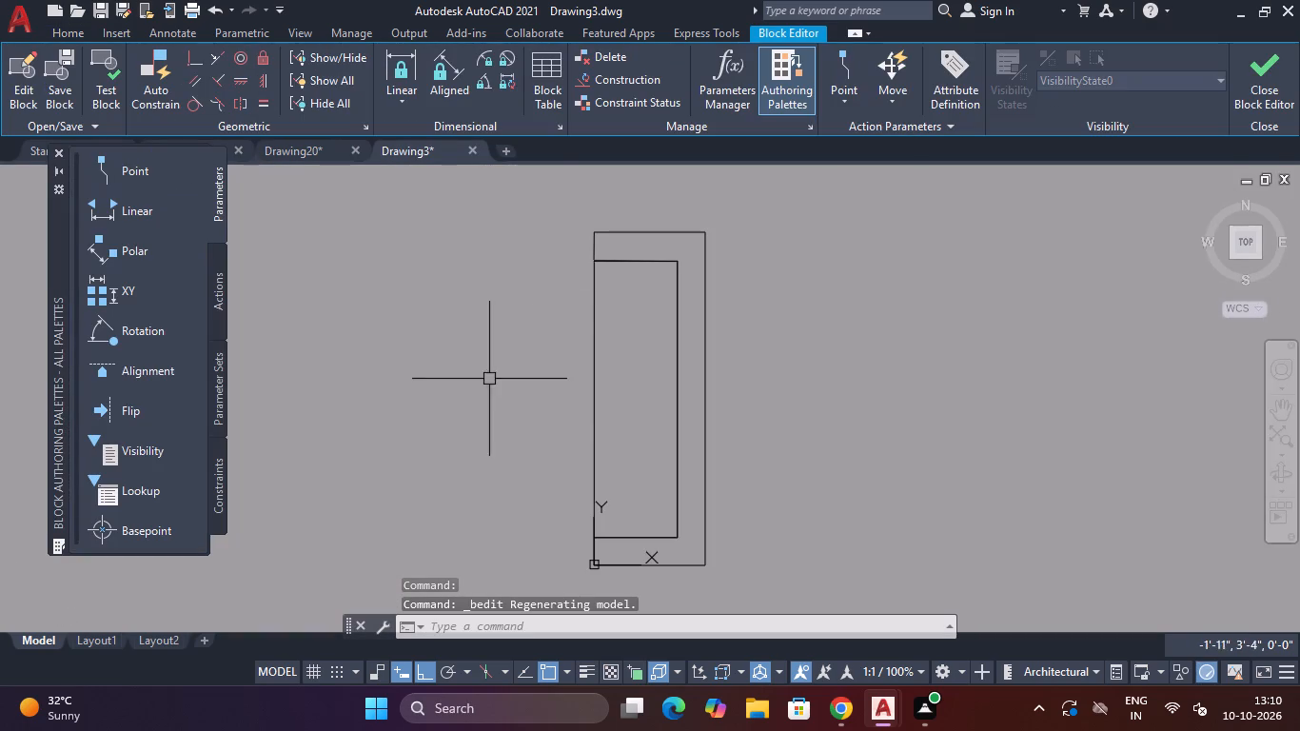
type("F")
key("space")
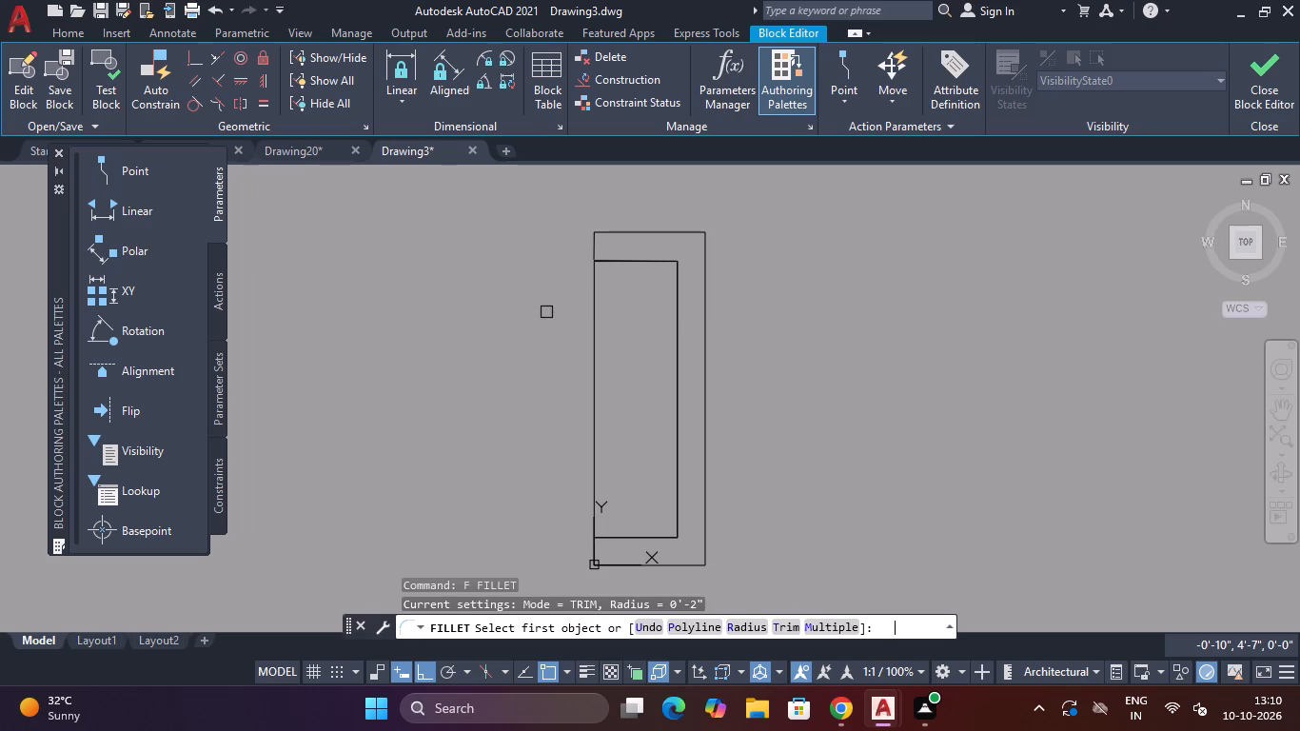
scroll(584, 253, "up", 2)
left_click(598, 236)
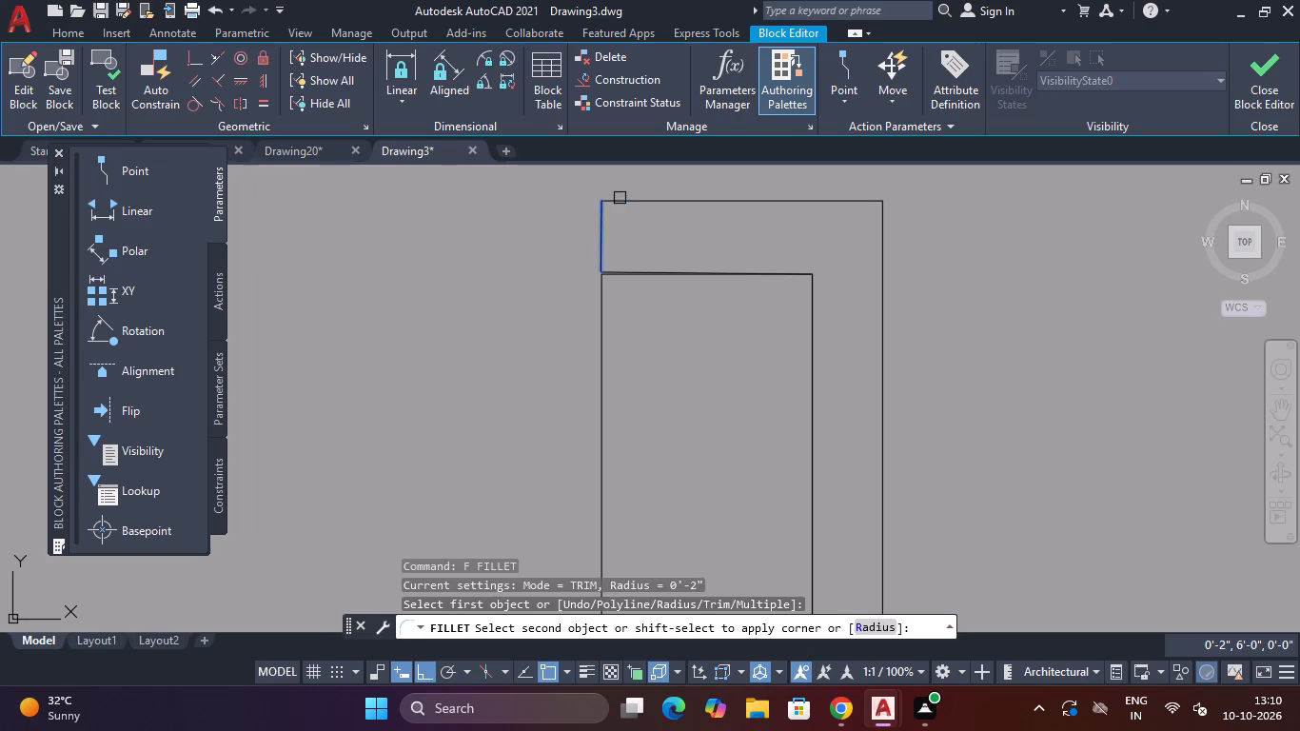
left_click(620, 196)
Extend the short left edge of the sofa's upper arm down to the arm's inner horizontal line.
scroll(610, 275, "up", 3)
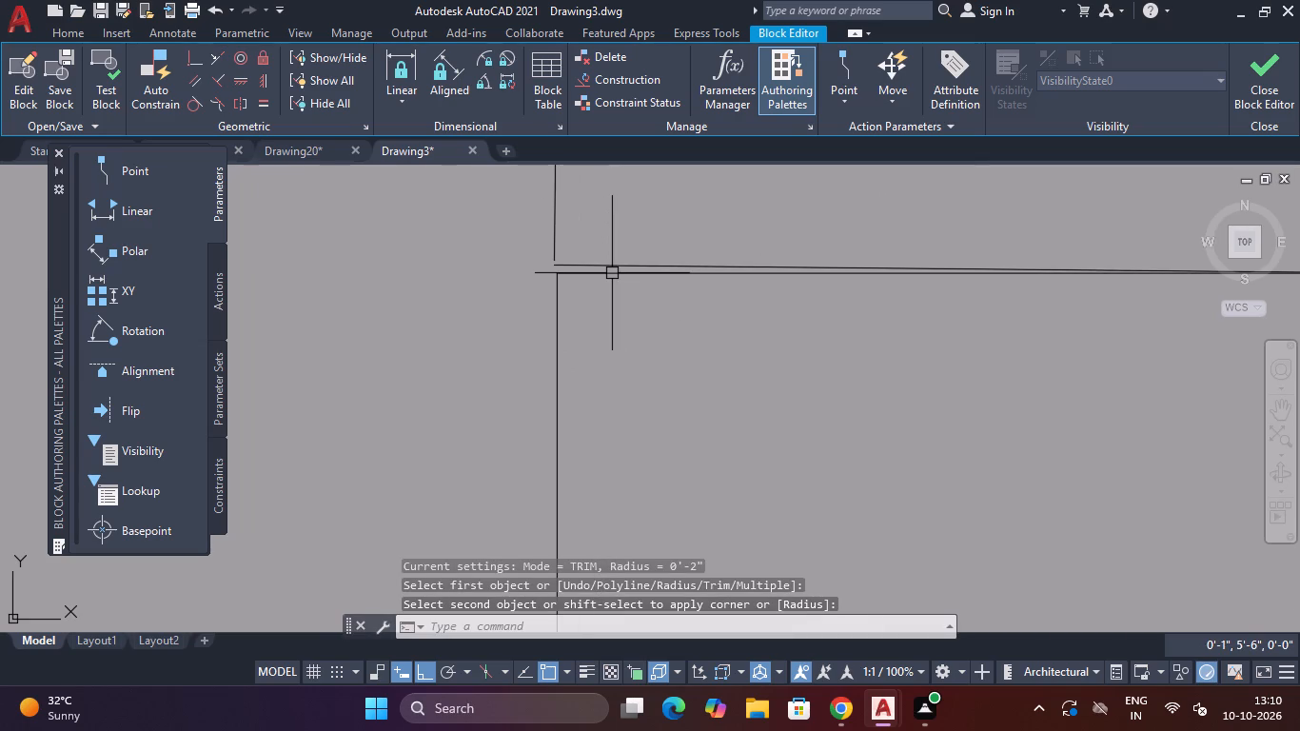
scroll(612, 273, "down", 3)
scroll(612, 273, "up", 4)
scroll(612, 273, "down", 4)
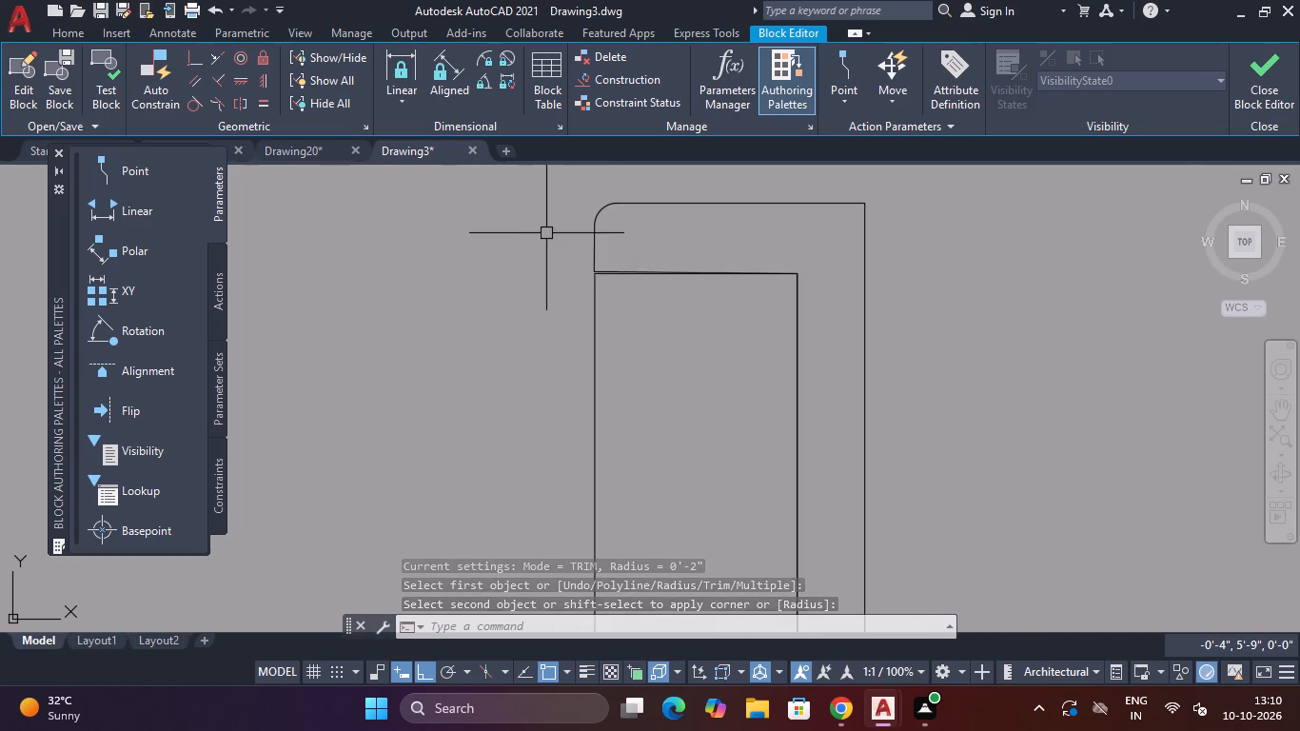
scroll(560, 232, "up", 4)
key("Escape")
key("e")
type("X")
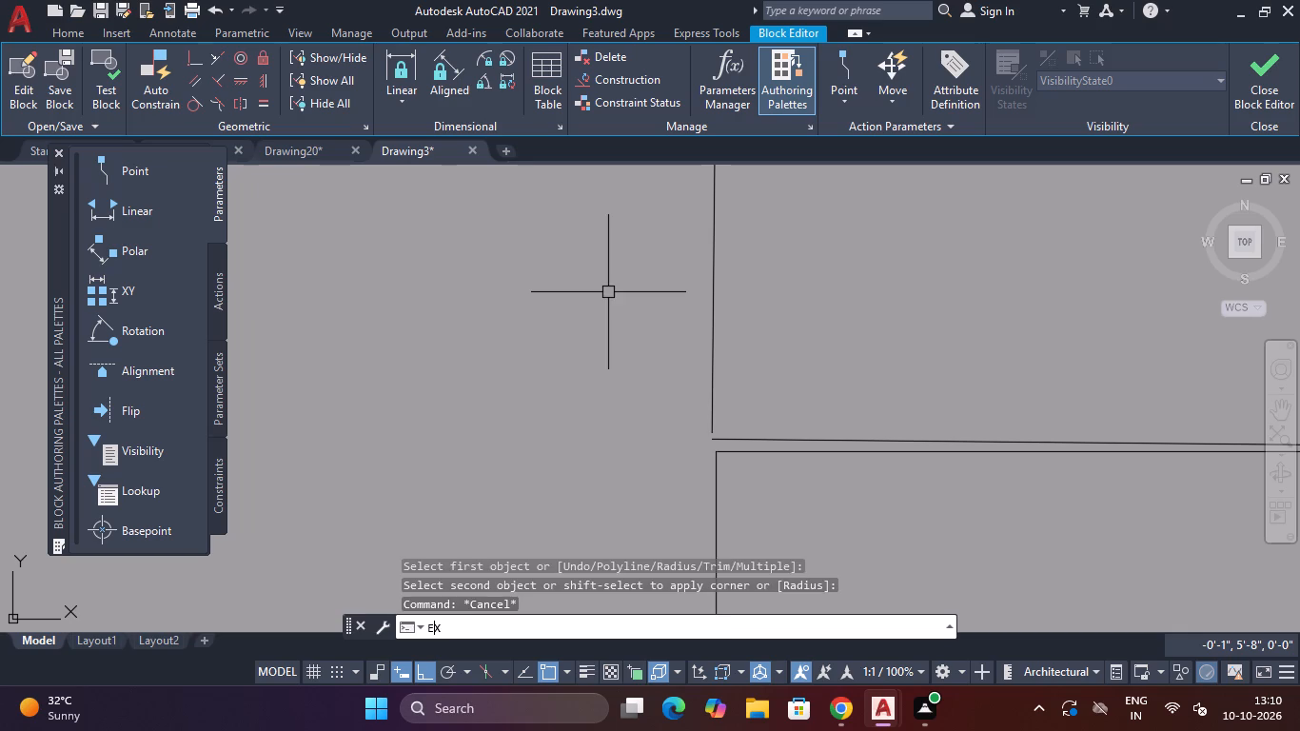
key("space")
left_click(711, 400)
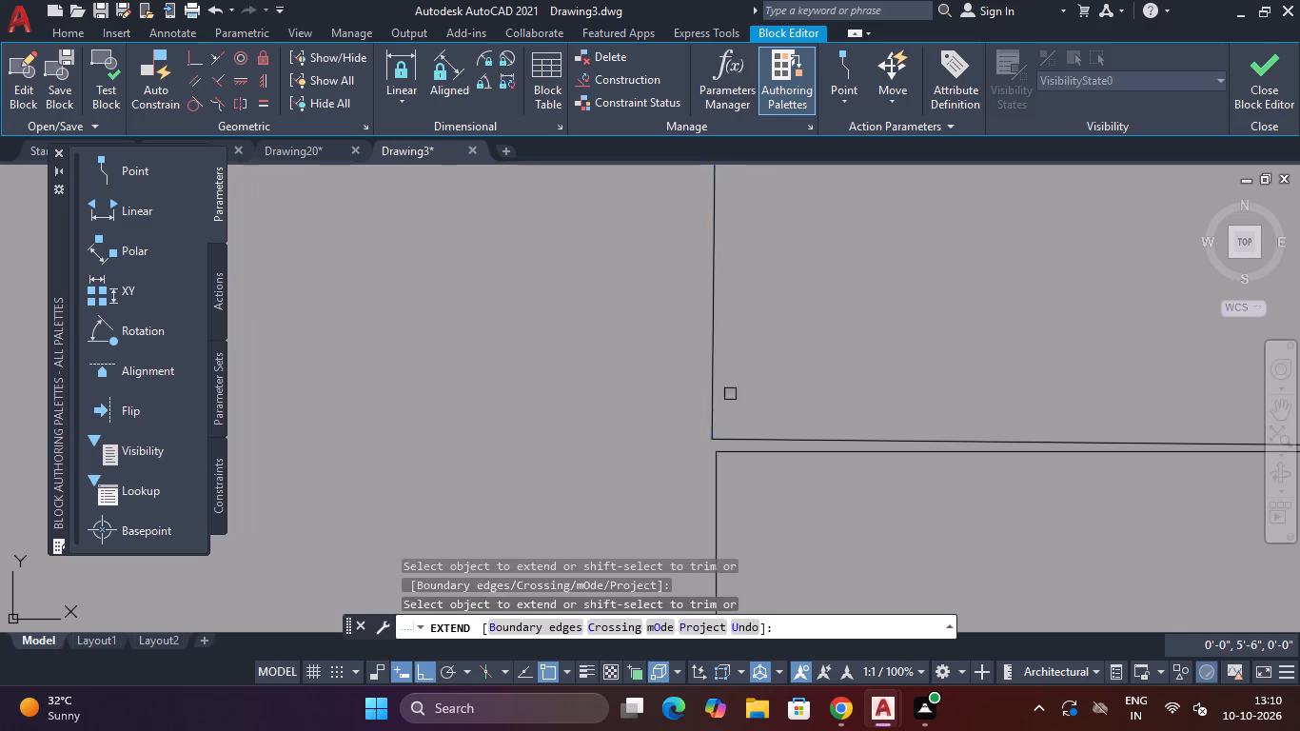
Fillet the upper-right and lower-right outer corners of the sofa with a 2" radius.
scroll(743, 383, "down", 5)
key("Escape")
scroll(837, 334, "up", 1)
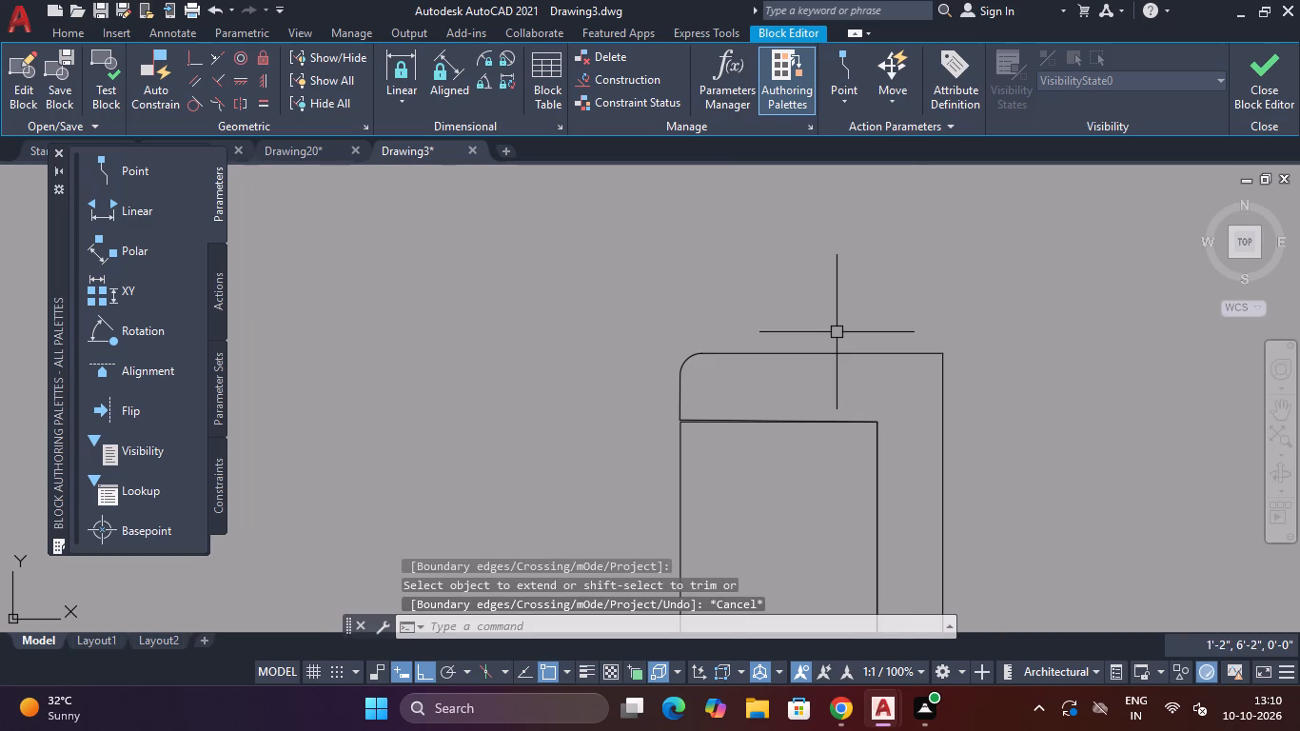
type("F")
key("space")
left_click(891, 358)
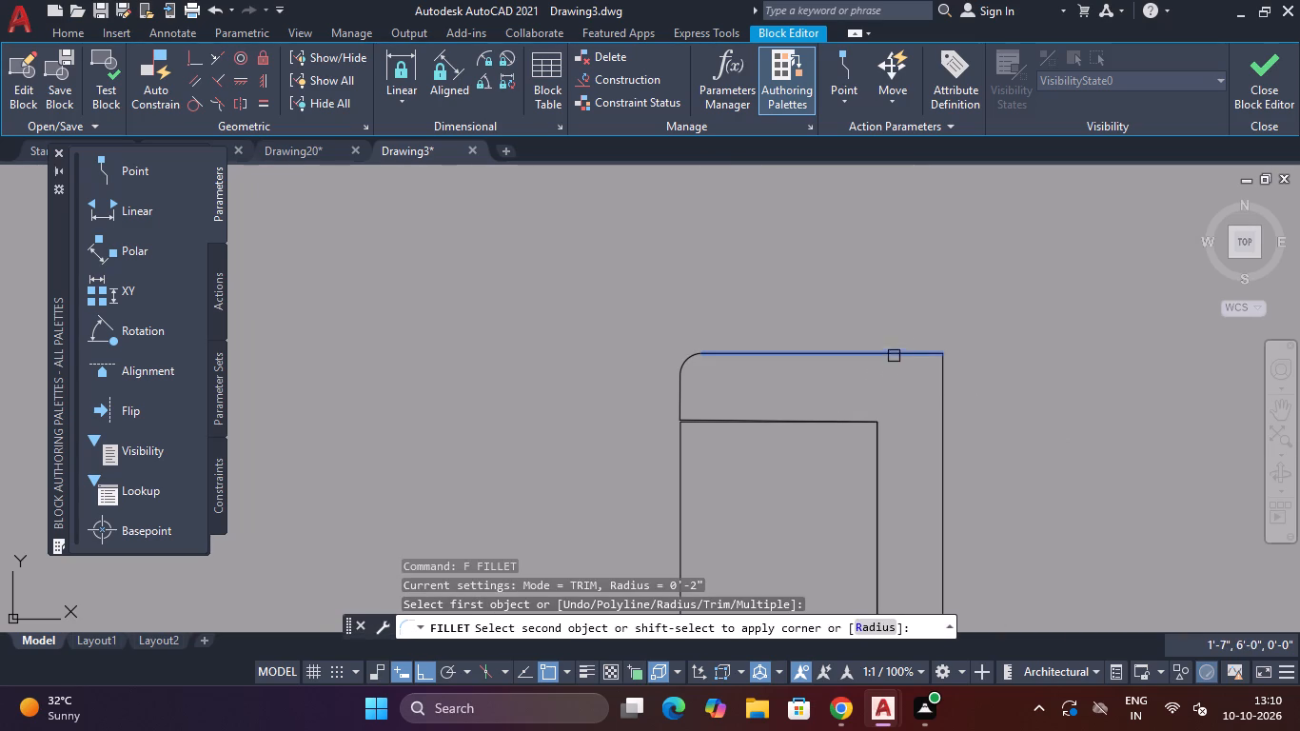
left_click(938, 391)
scroll(940, 392, "down", 5)
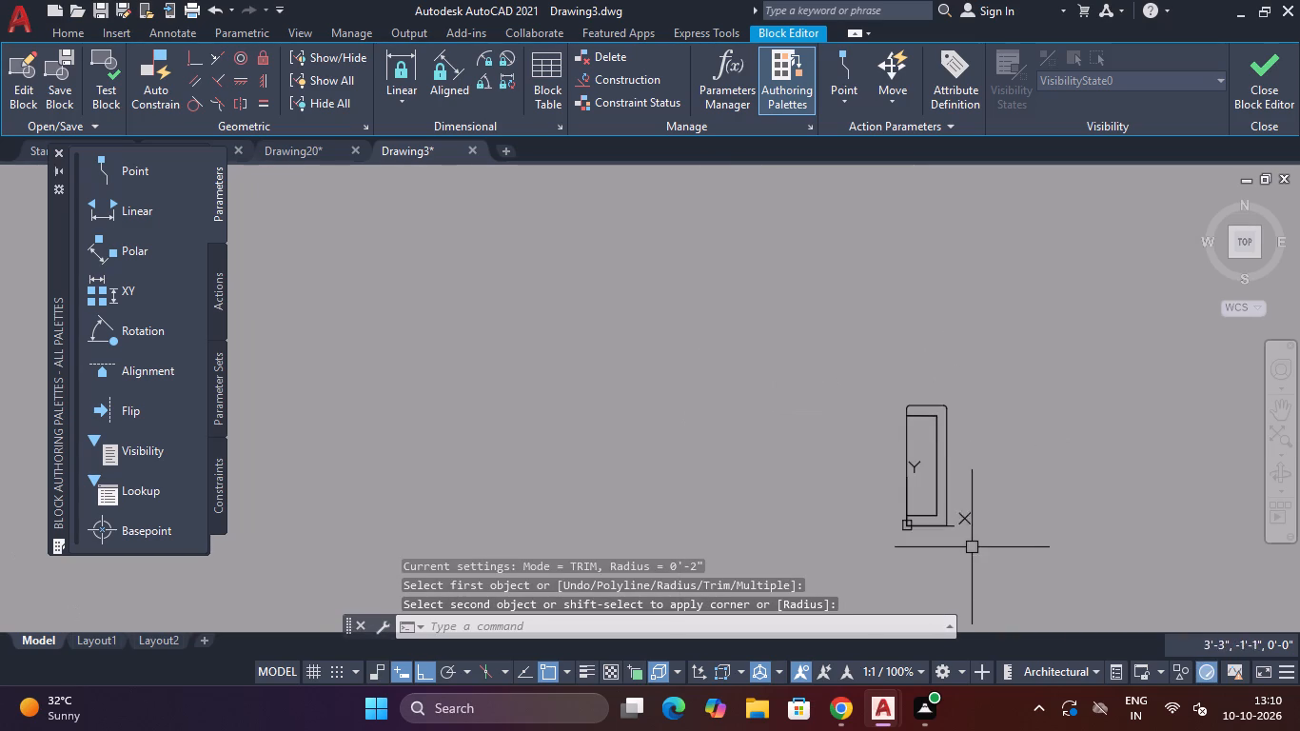
scroll(965, 517, "up", 3)
key("space")
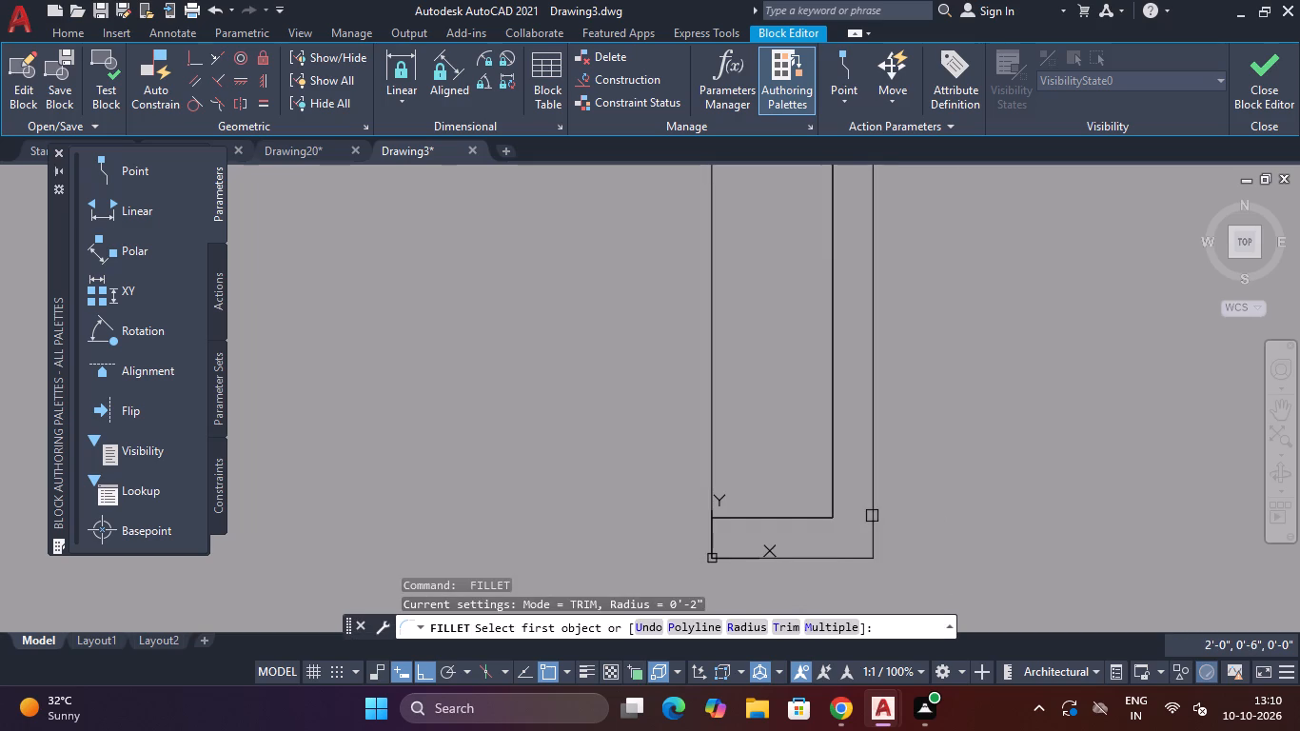
left_click(875, 517)
left_click(842, 563)
key("Escape")
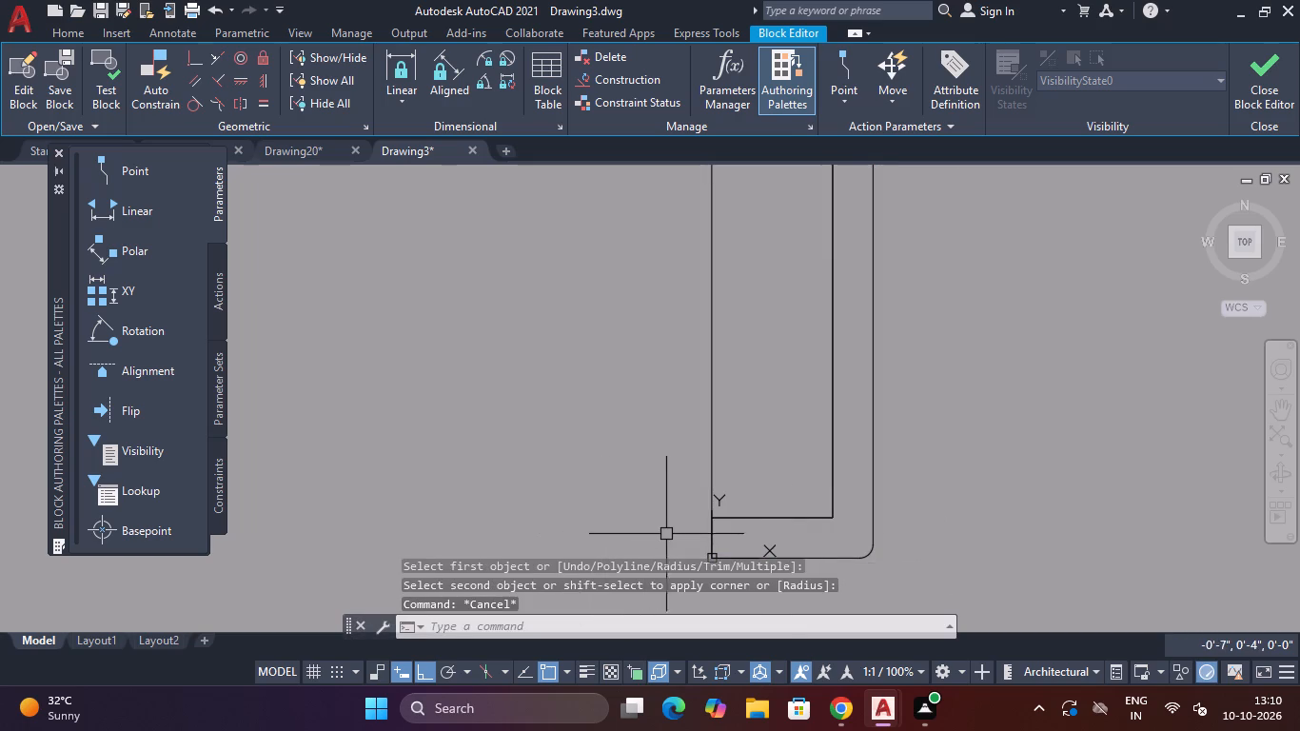
Fillet the sofa's lower-left outer corner with a 2" radius.
scroll(678, 537, "down", 4)
scroll(679, 543, "up", 8)
key("space")
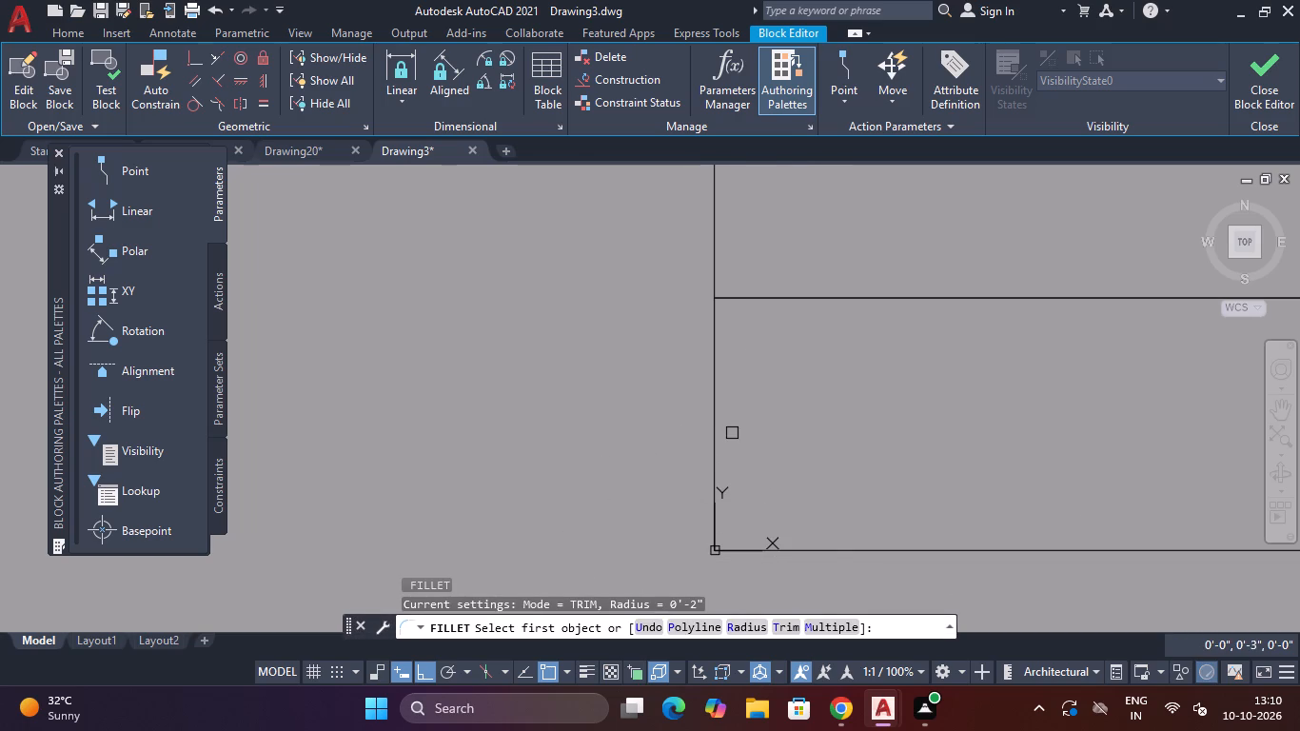
left_click(718, 432)
left_click(797, 549)
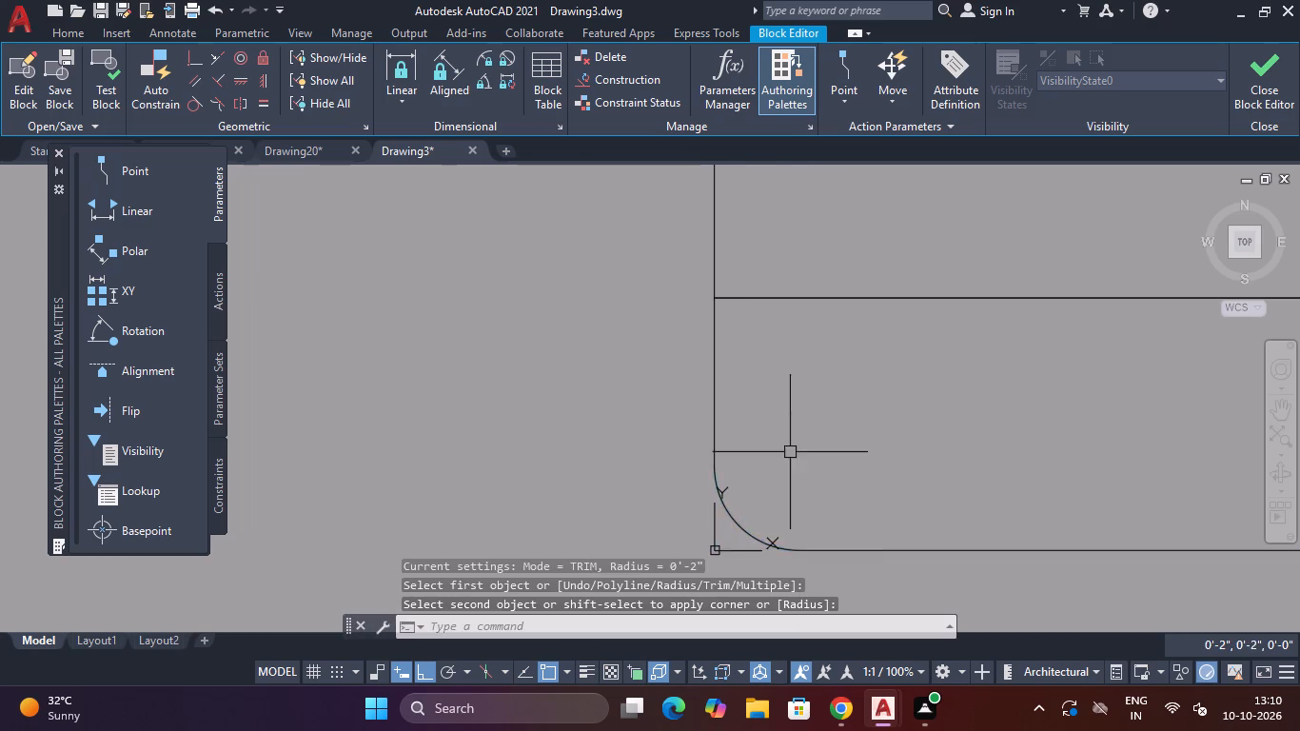
Fillet the upper-left and lower-left corners of the inner seat rectangle with a 2" radius.
scroll(789, 442, "down", 7)
scroll(782, 287, "up", 2)
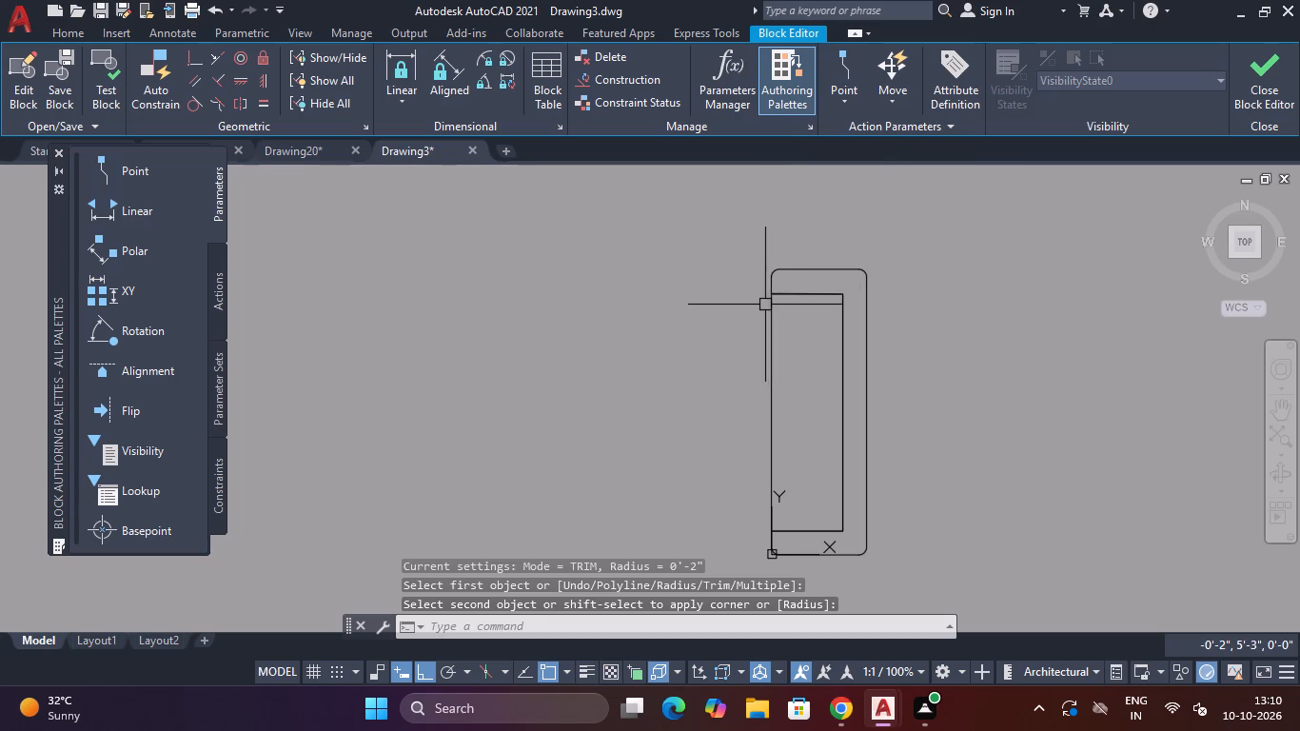
key("space")
scroll(771, 300, "up", 4)
left_click(763, 299)
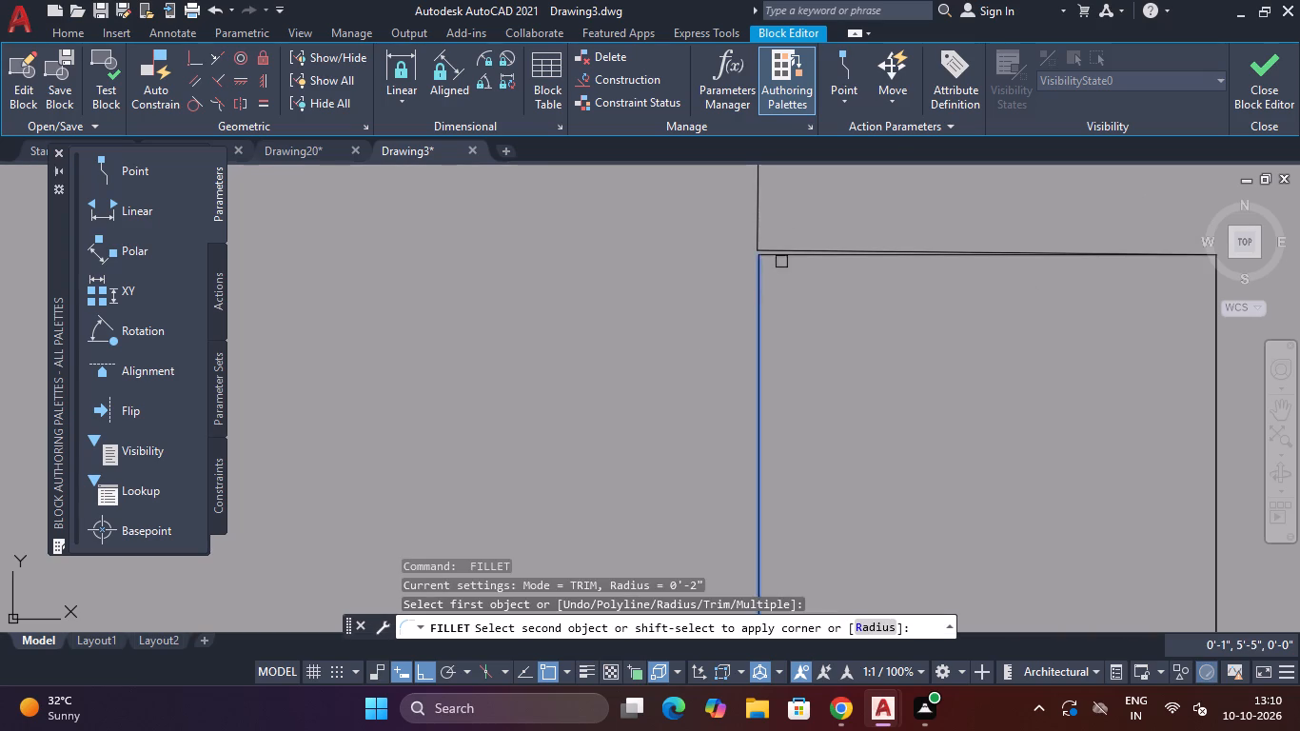
scroll(785, 250, "up", 3)
left_click(780, 268)
scroll(780, 269, "down", 7)
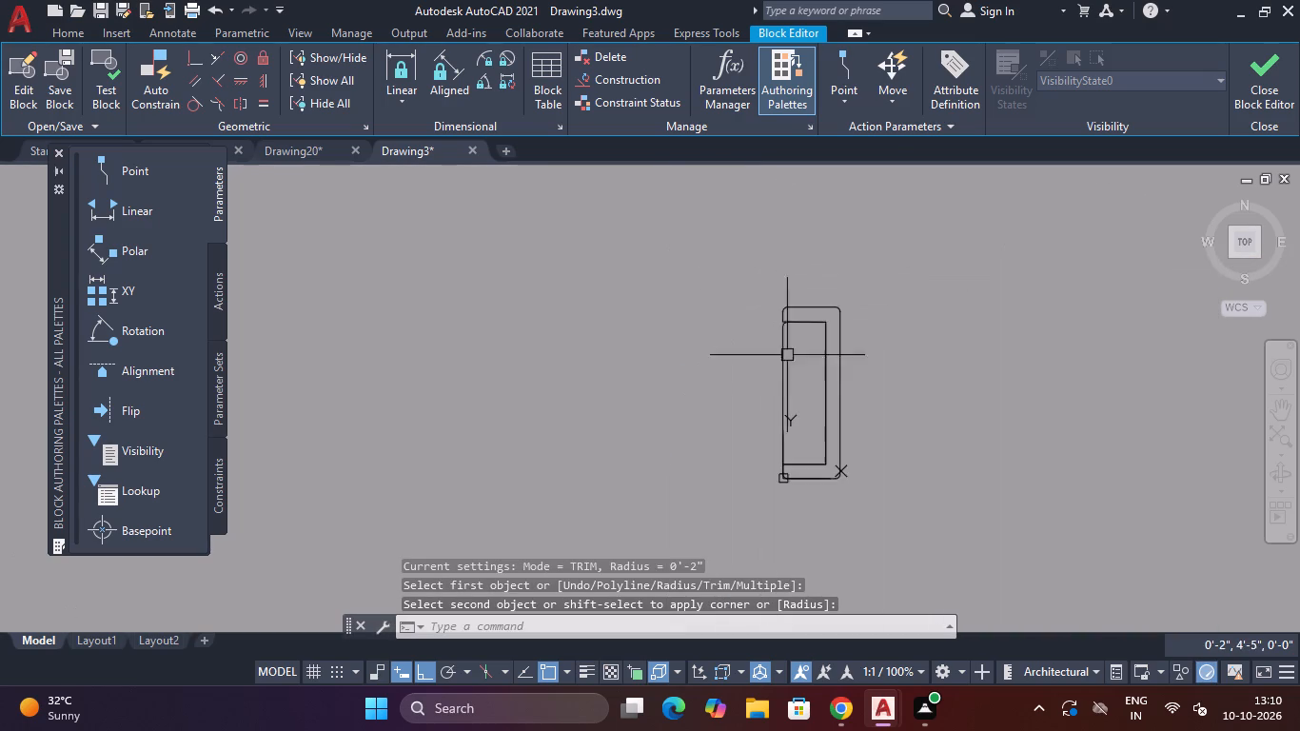
scroll(785, 360, "down", 4)
scroll(780, 418, "up", 9)
key("space")
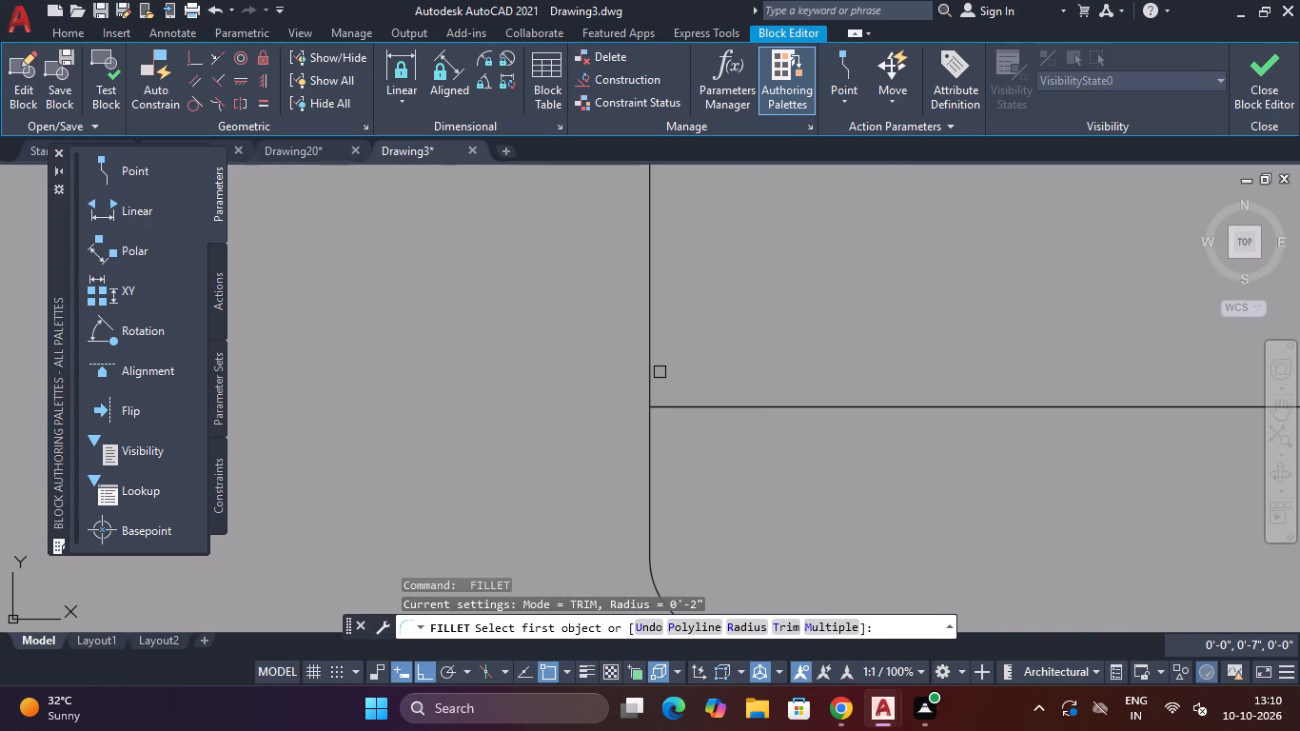
left_click(652, 372)
left_click(699, 404)
scroll(707, 397, "down", 5)
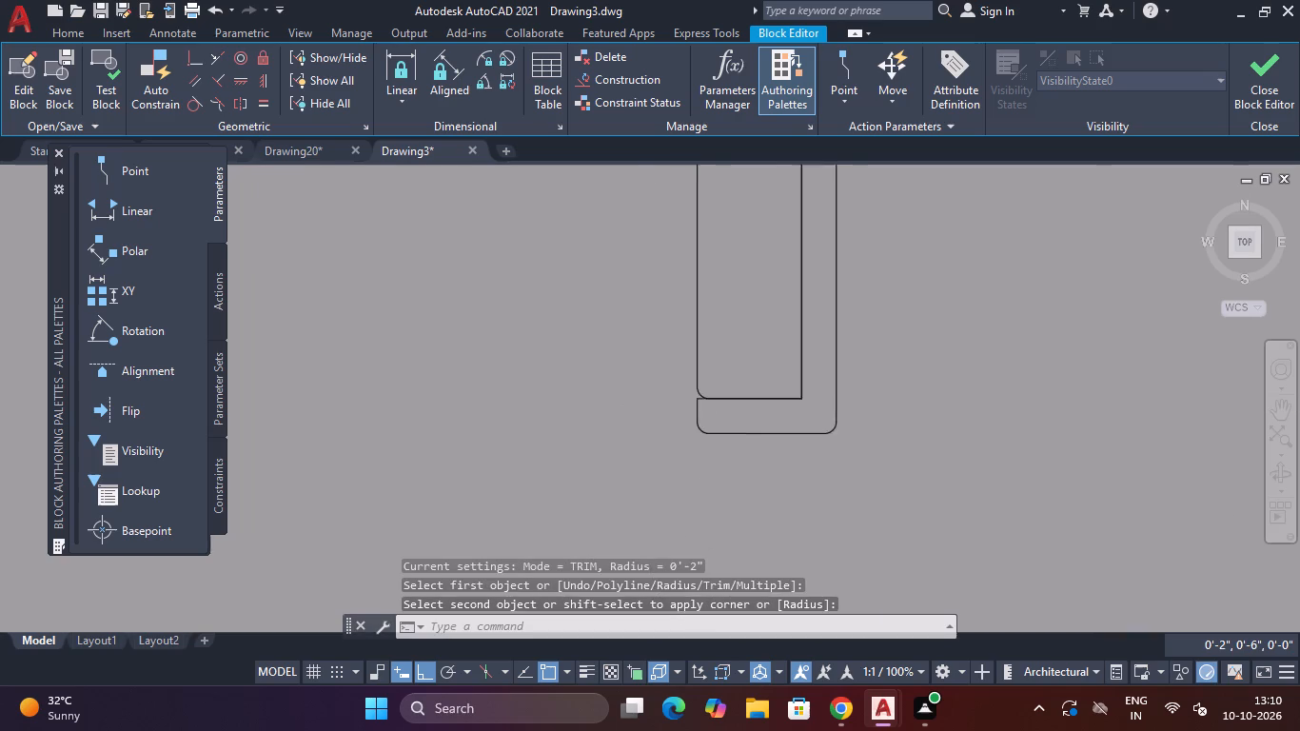
scroll(705, 397, "down", 2)
key("Escape")
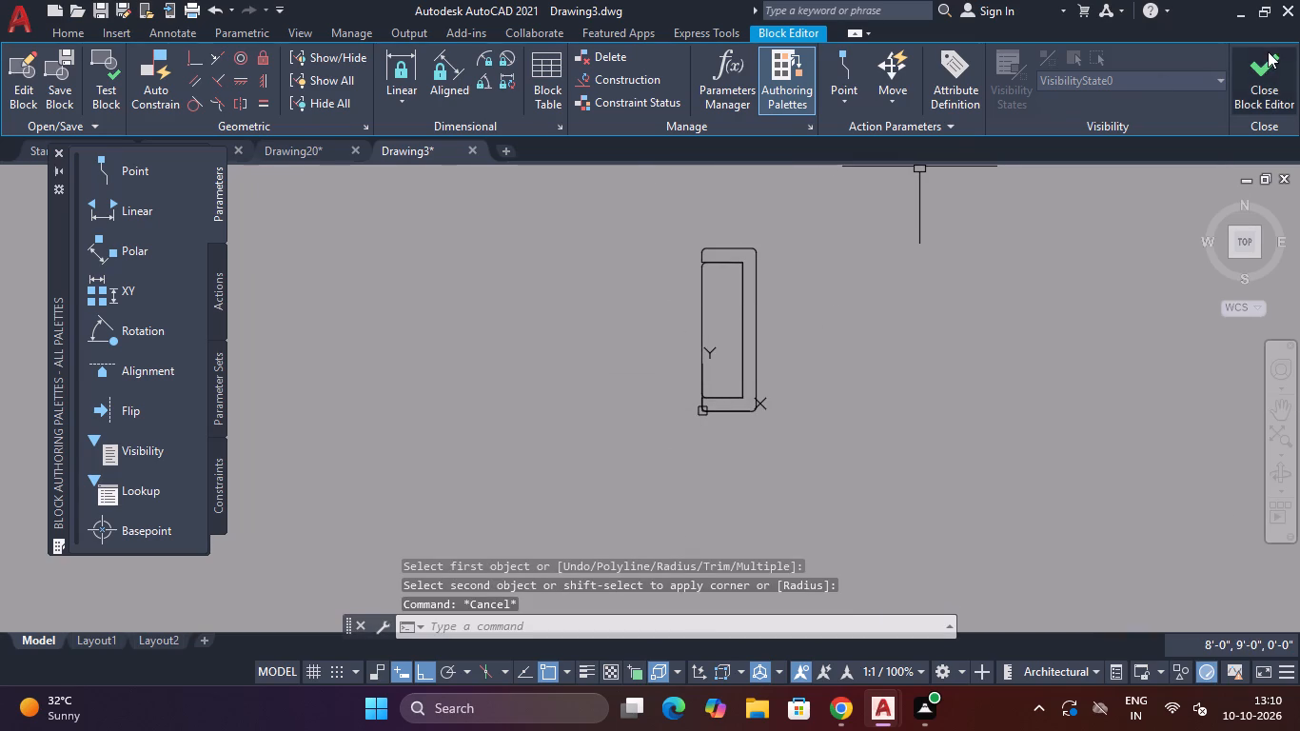
Close the Block Editor, saving the changes to the SOFA block.
left_click(1268, 51)
left_click(753, 416)
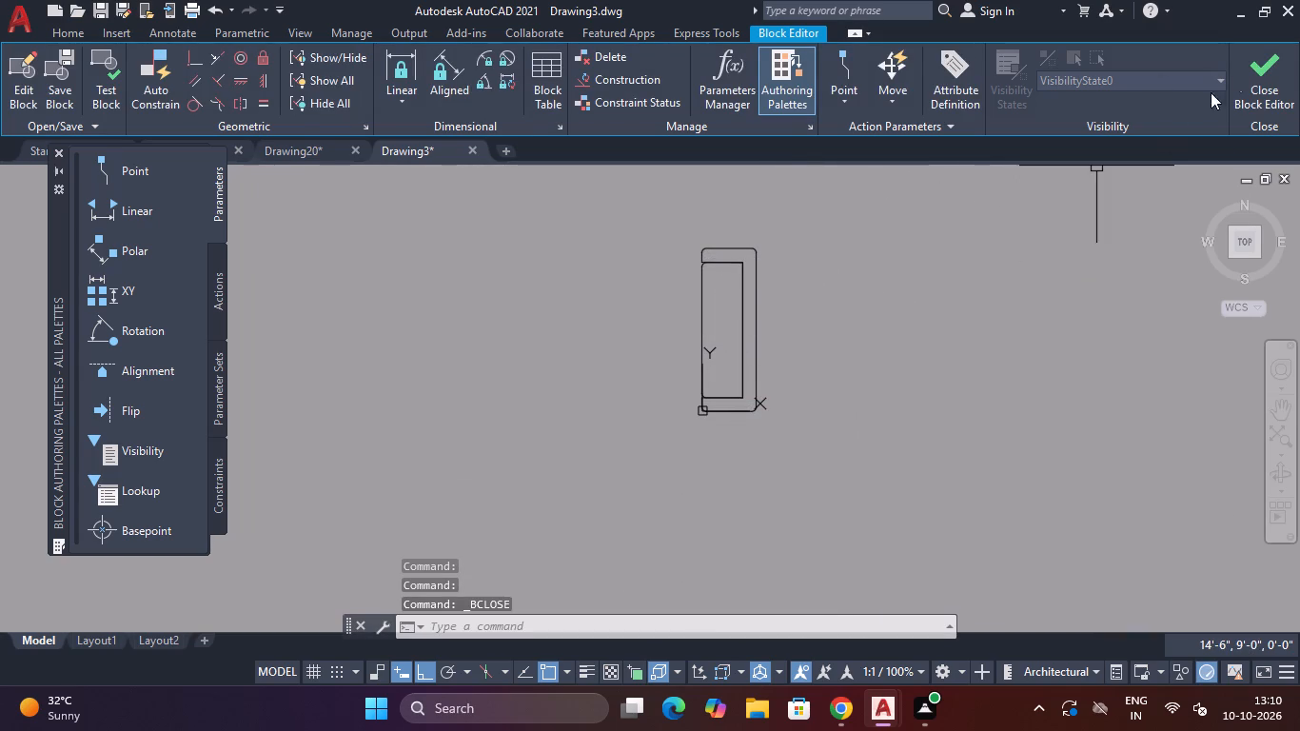
left_click(1251, 55)
left_click(651, 306)
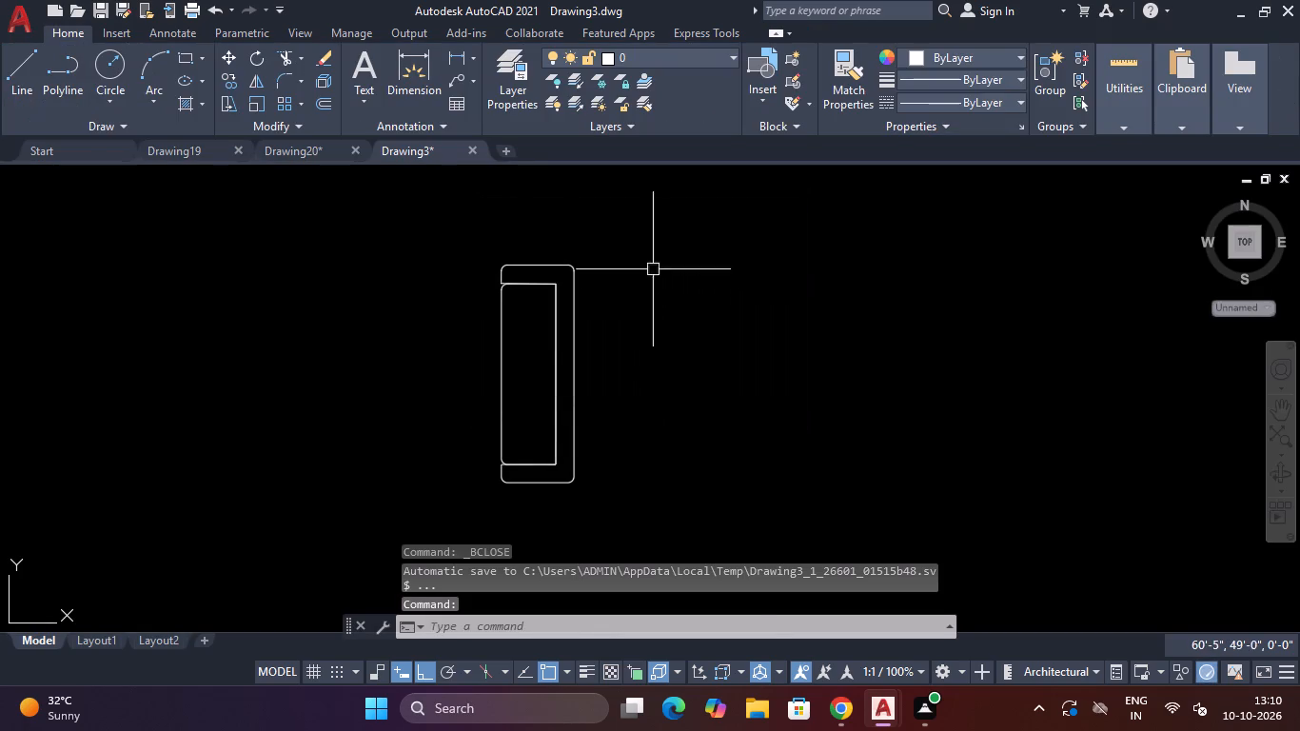
Move the SOFA block, with Ortho off, into the living room beside the bedroom partition wall, its back facing the wall.
left_click(634, 249)
left_click(444, 489)
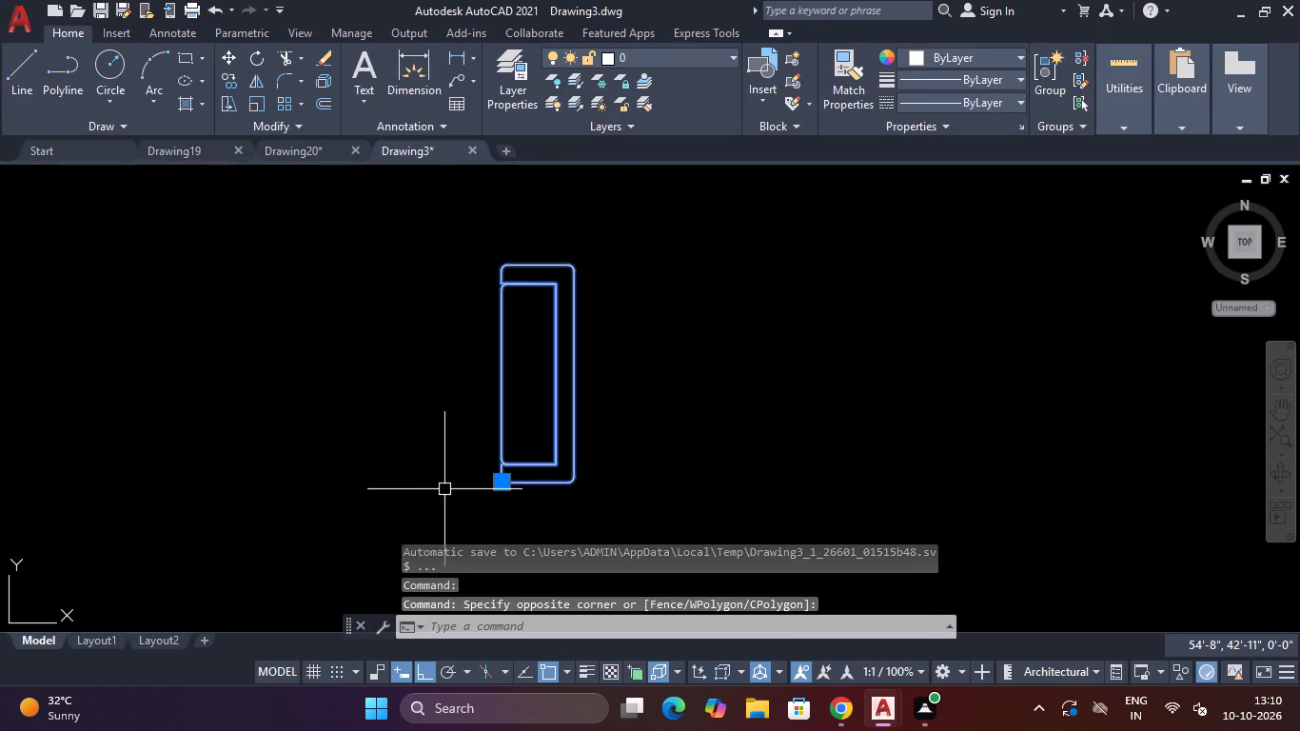
type("M")
key("space")
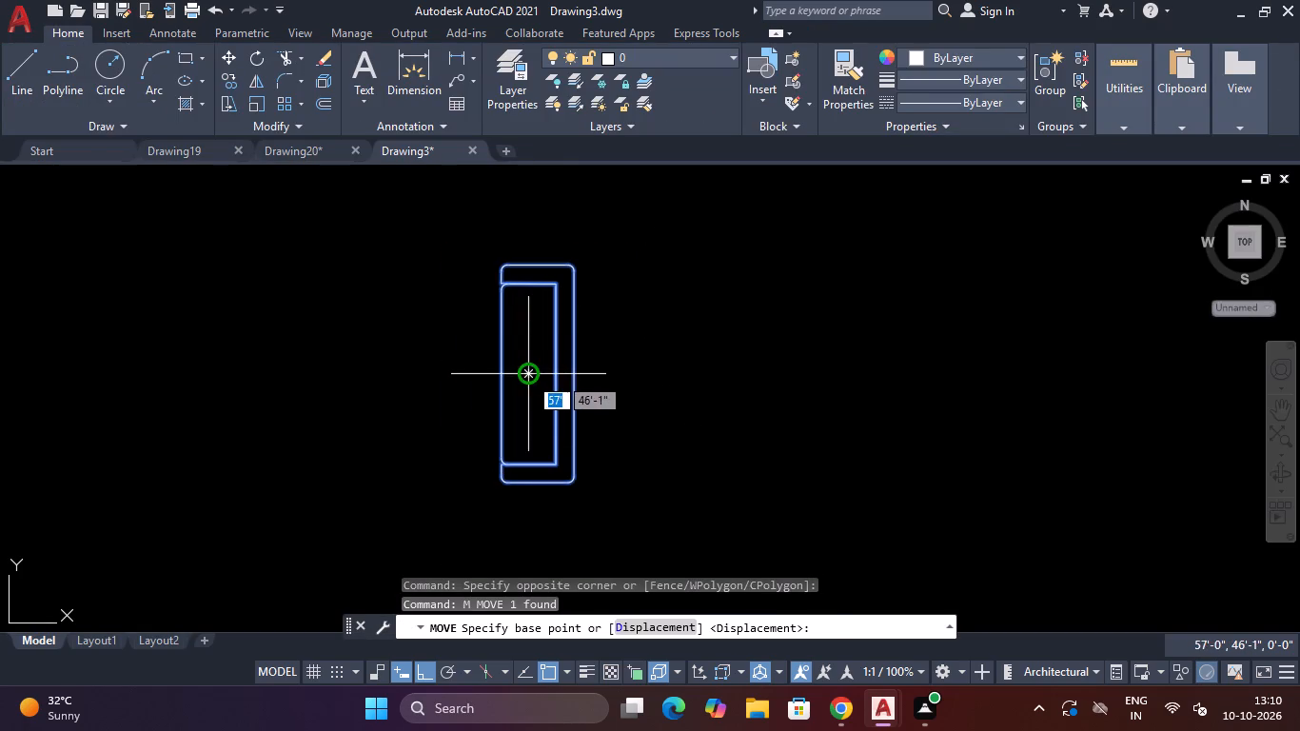
left_click(528, 376)
scroll(544, 375, "down", 4)
key("F8")
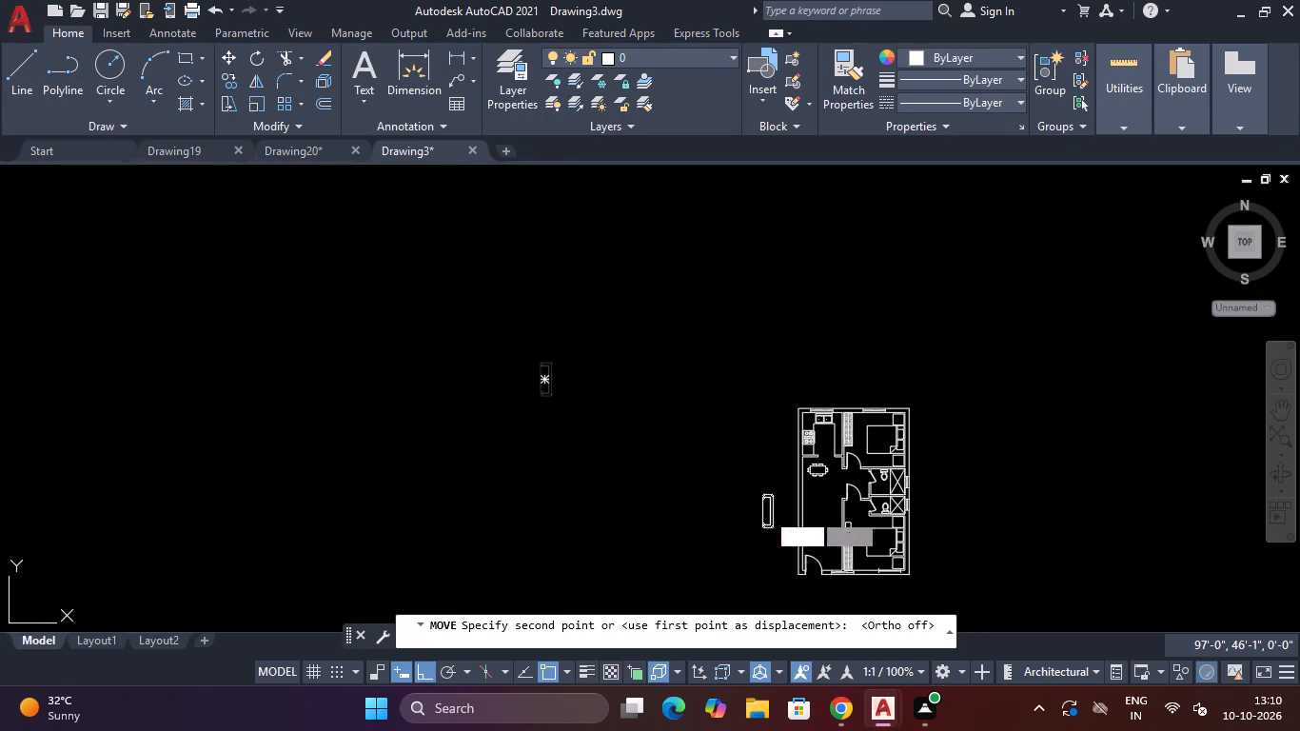
scroll(819, 536, "up", 1)
scroll(831, 525, "down", 3)
scroll(823, 549, "up", 4)
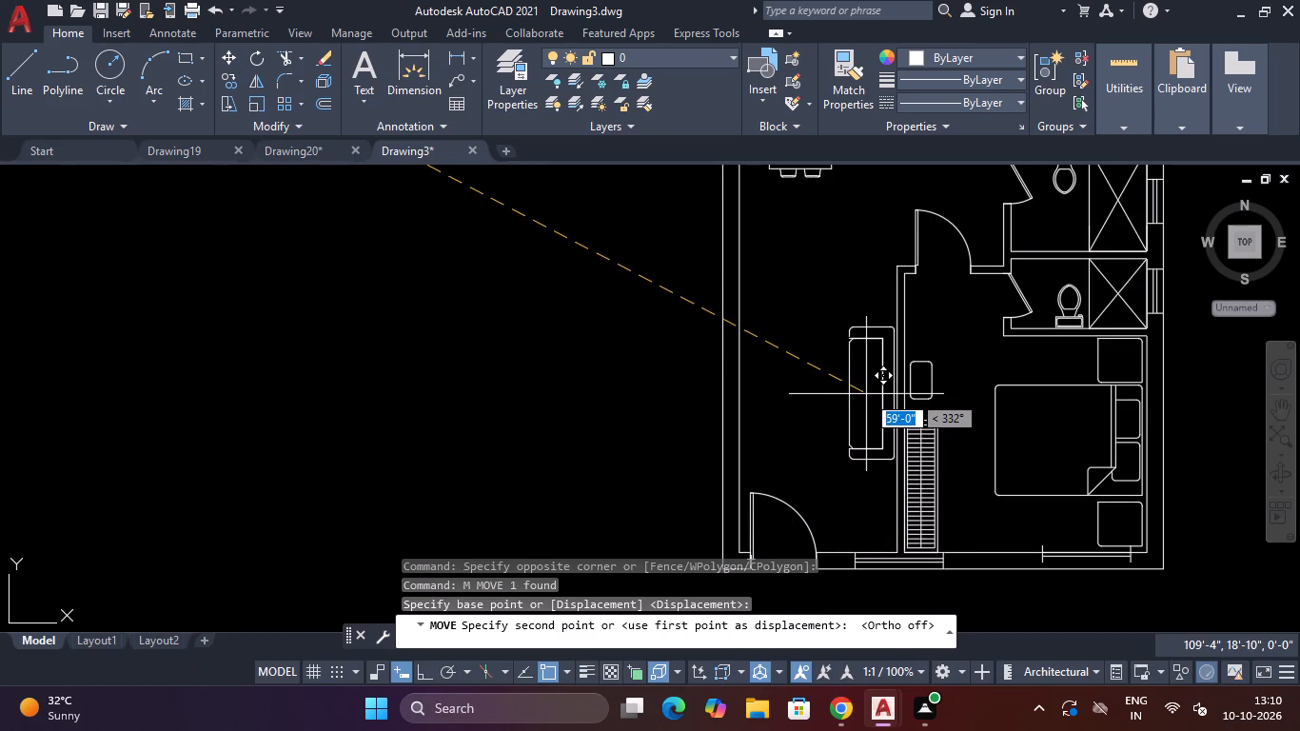
left_click(866, 405)
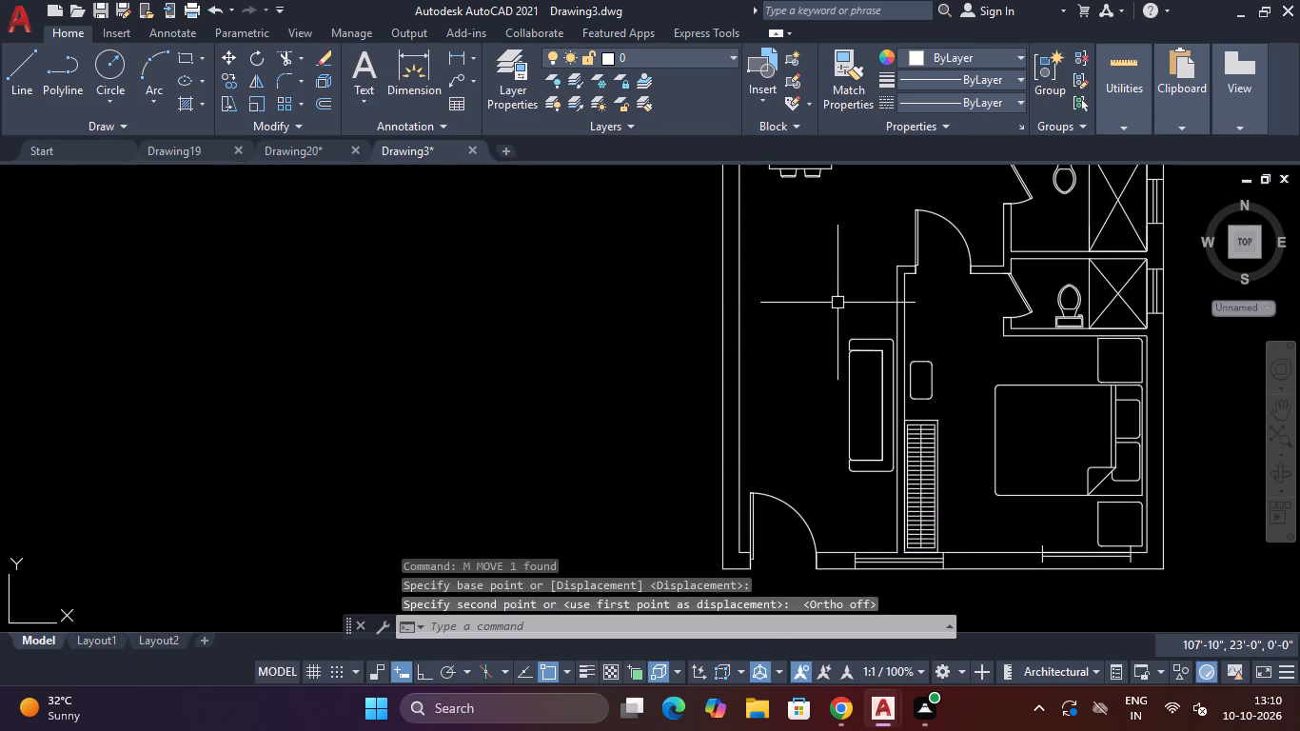
Move the sofa about 3' straight up along the partition wall, away from the entrance door.
left_click(870, 312)
left_click(844, 407)
type("M")
key("space")
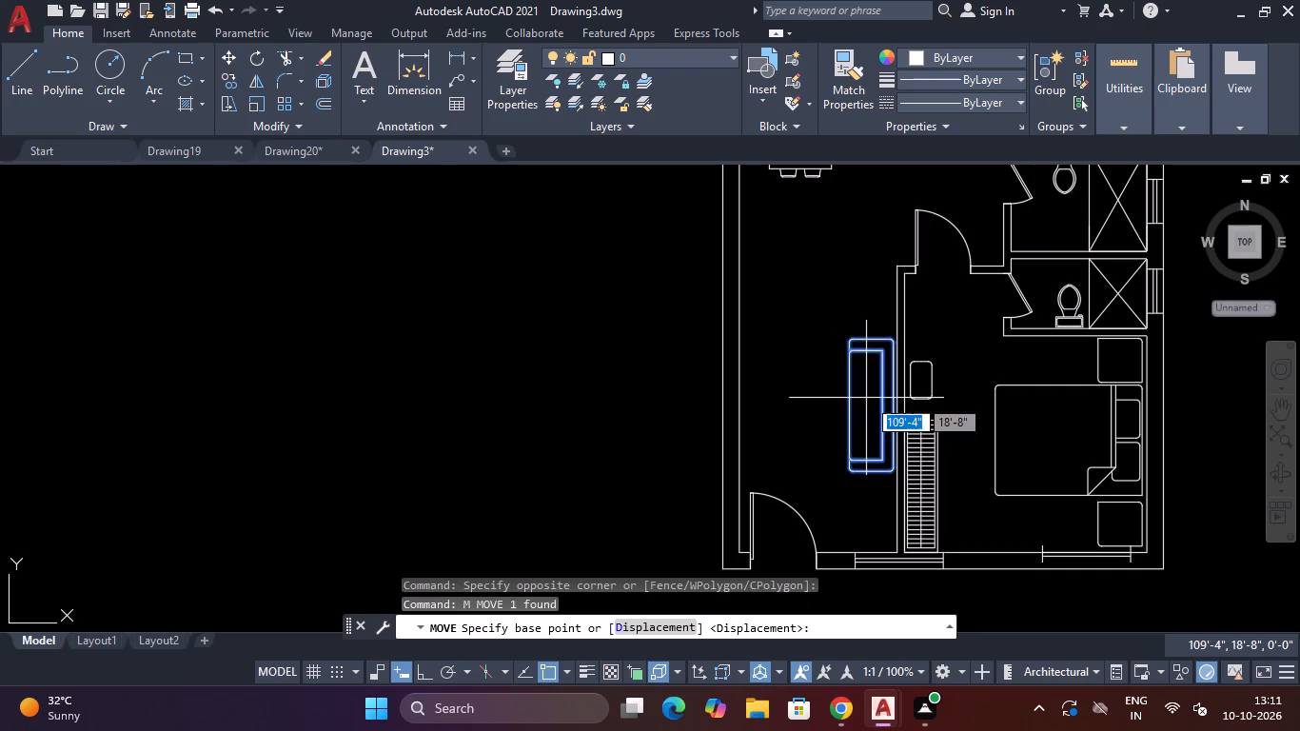
left_click(867, 403)
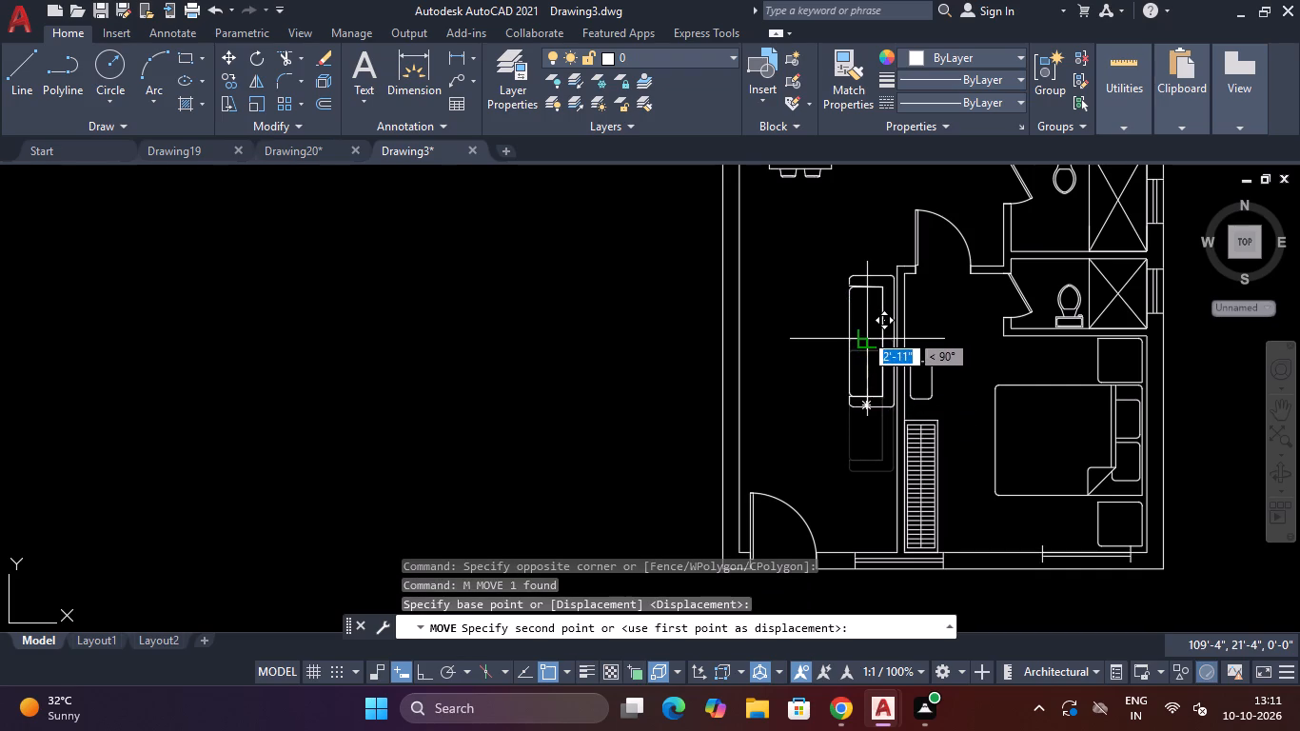
left_click(863, 331)
scroll(798, 315, "down", 2)
scroll(798, 315, "up", 3)
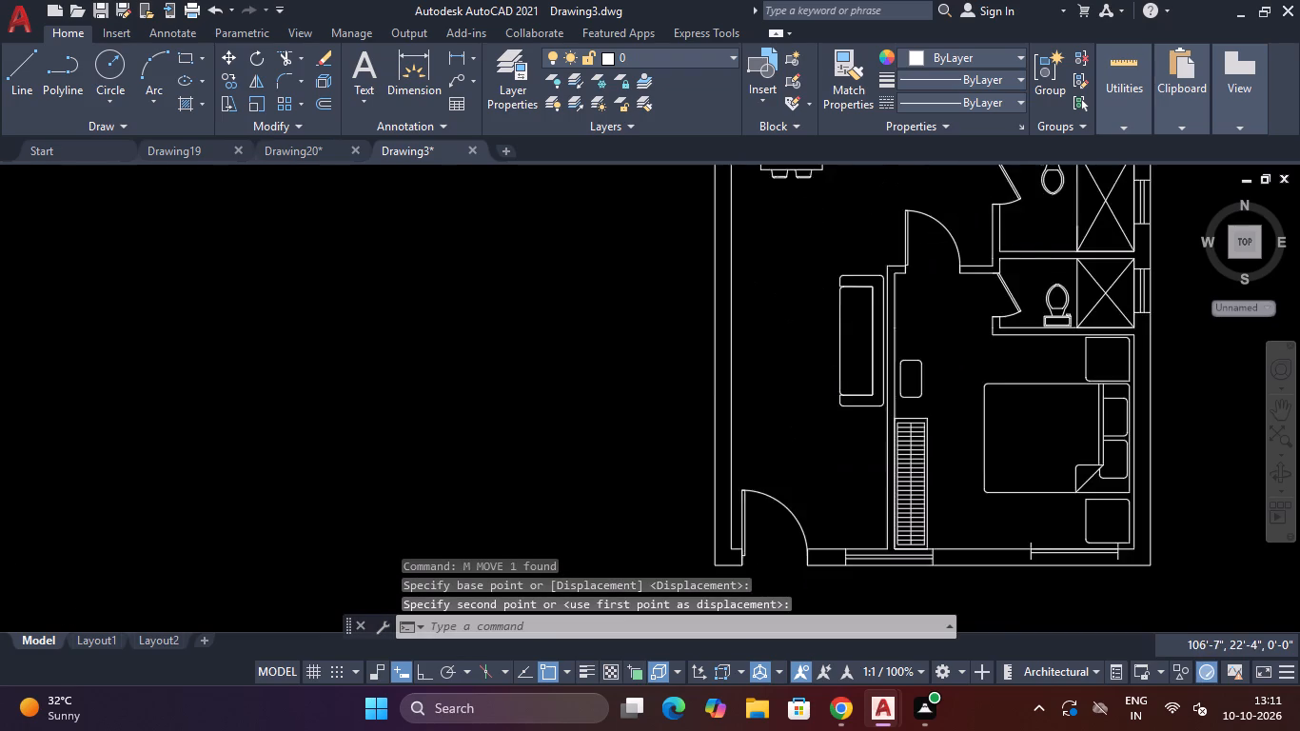
scroll(784, 274, "down", 2)
scroll(784, 274, "up", 1)
Draw a table rectangle 2'6" wide and about 4'-4" long in front of the sofa's open side.
type("REC")
key("space")
left_click(767, 273)
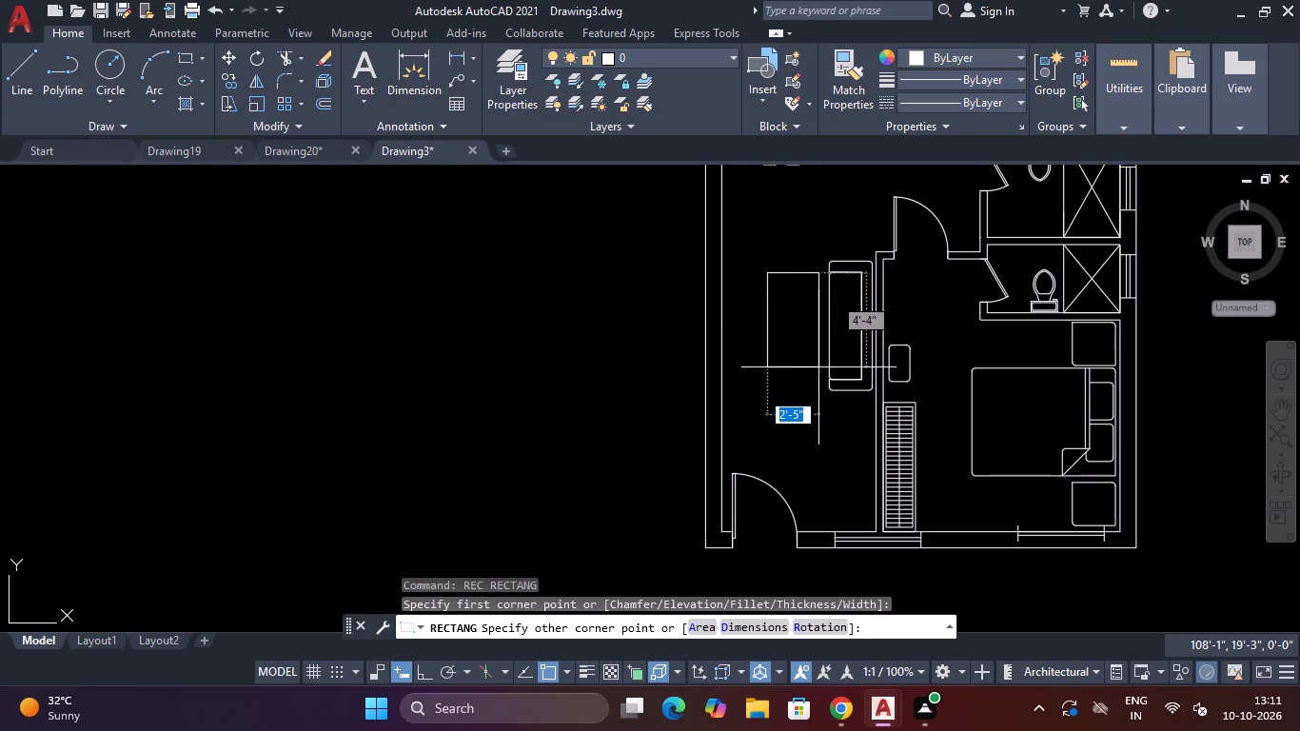
type("2'")
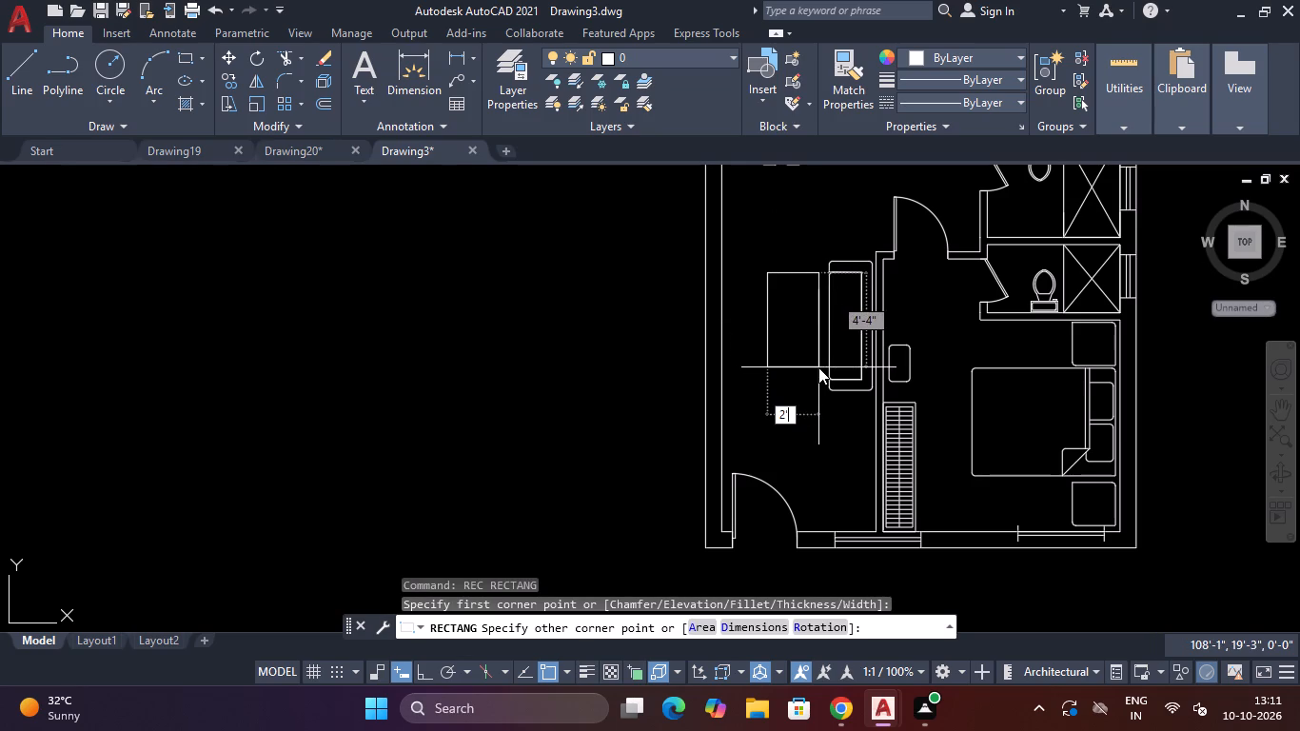
type("6'")
key("Return")
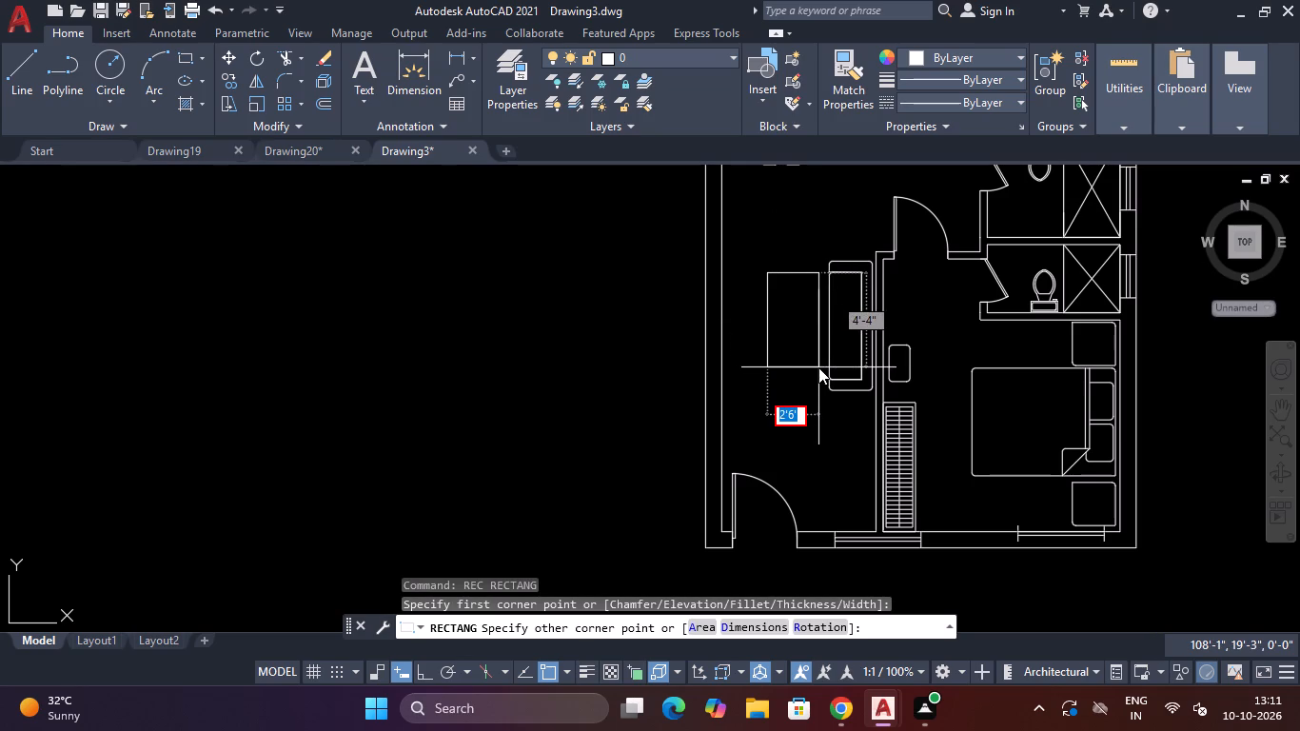
key("BackSpace")
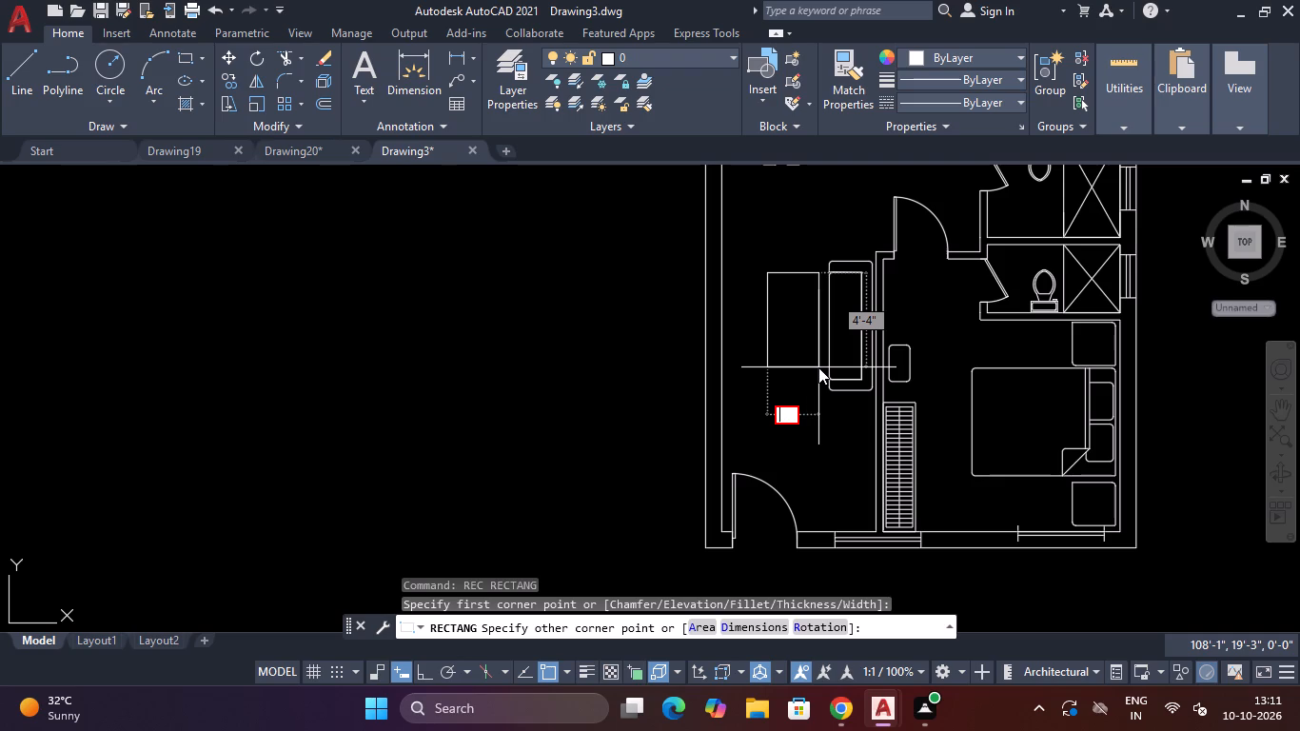
type("2'6\"")
key("Return")
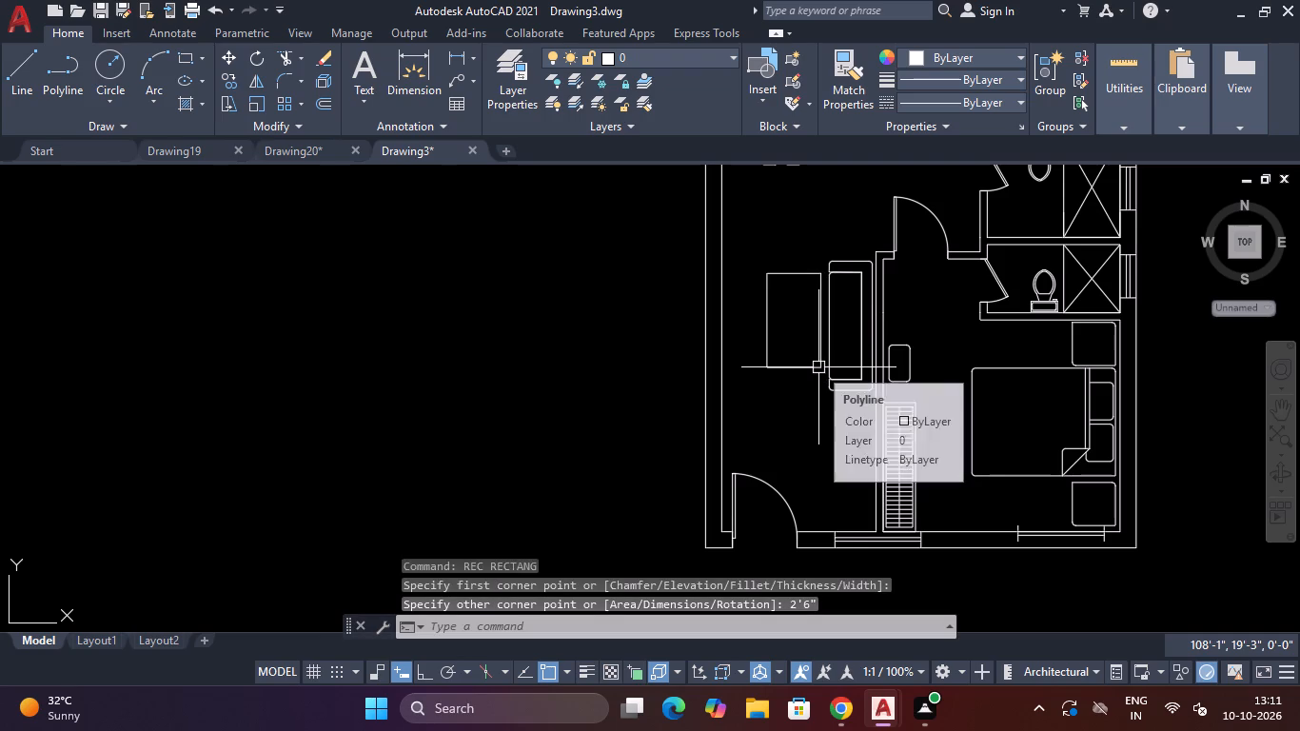
Offset the table rectangle 1' inward.
type("O")
key("space")
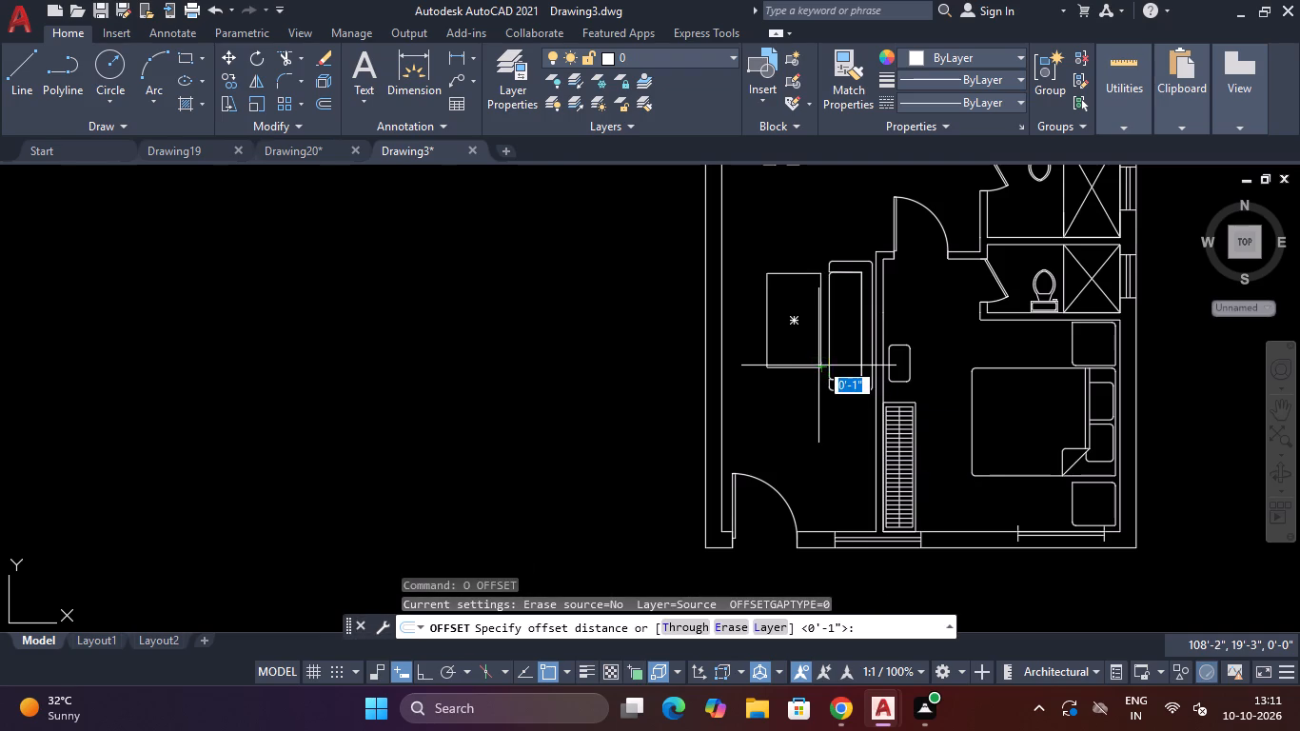
type("1'")
key("Return")
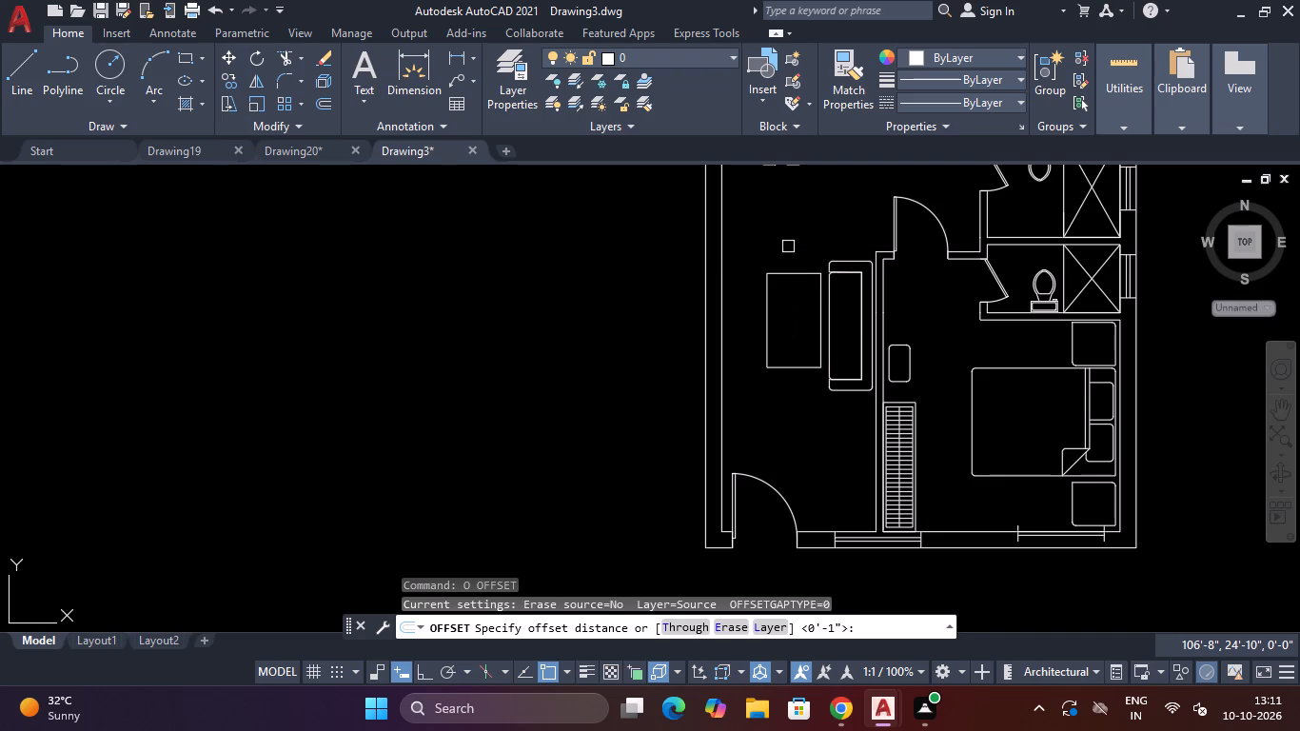
left_click(800, 272)
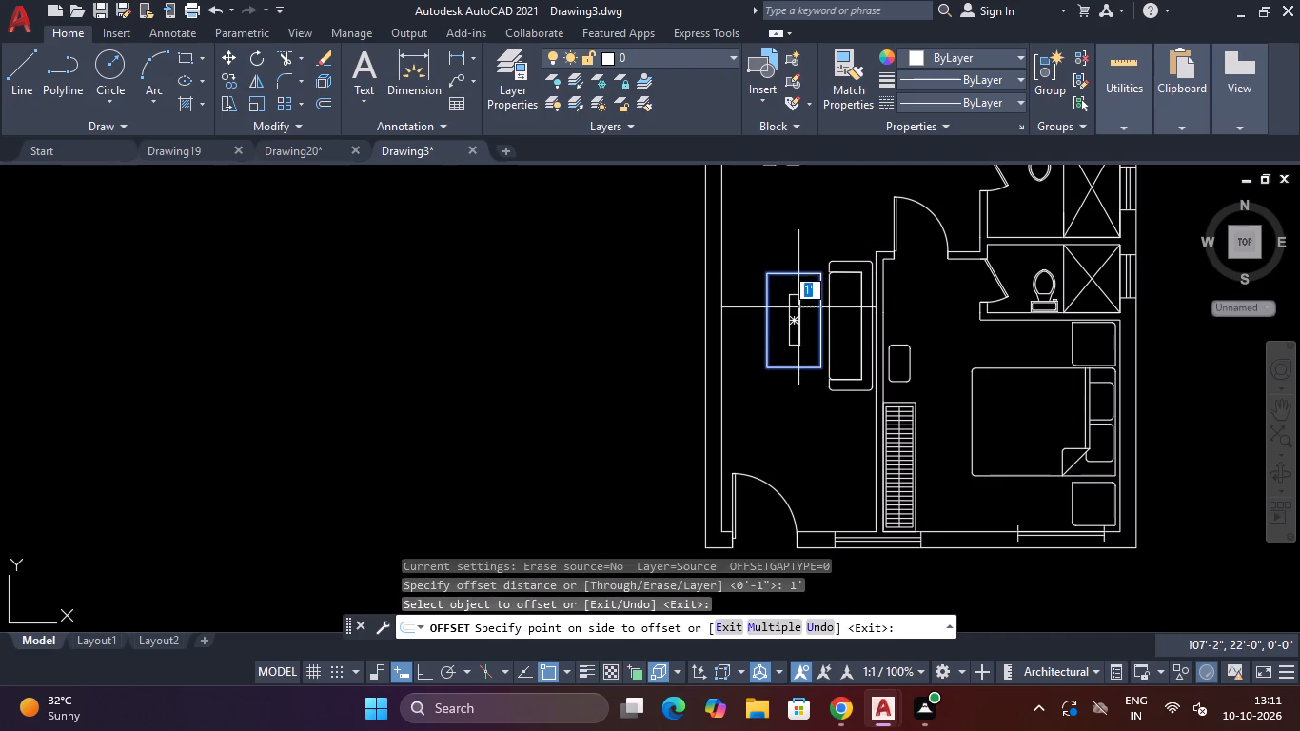
left_click(797, 312)
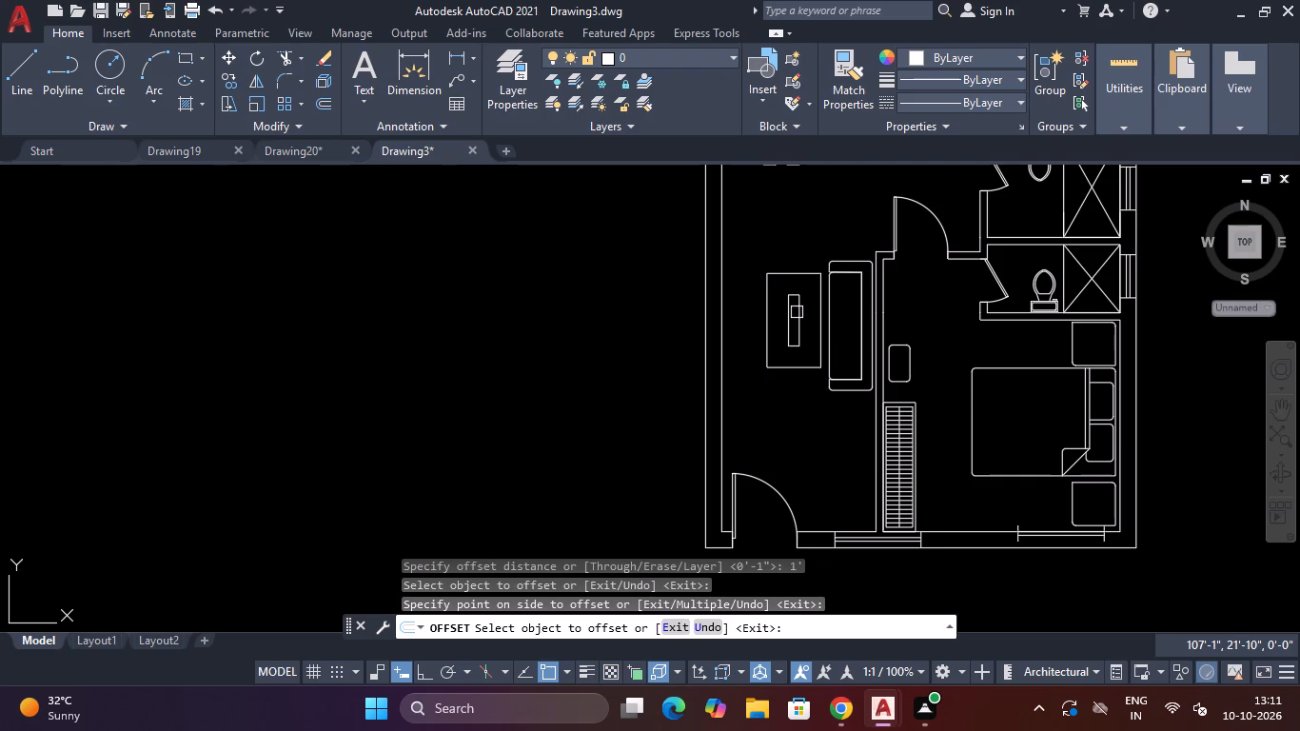
scroll(797, 312, "up", 2)
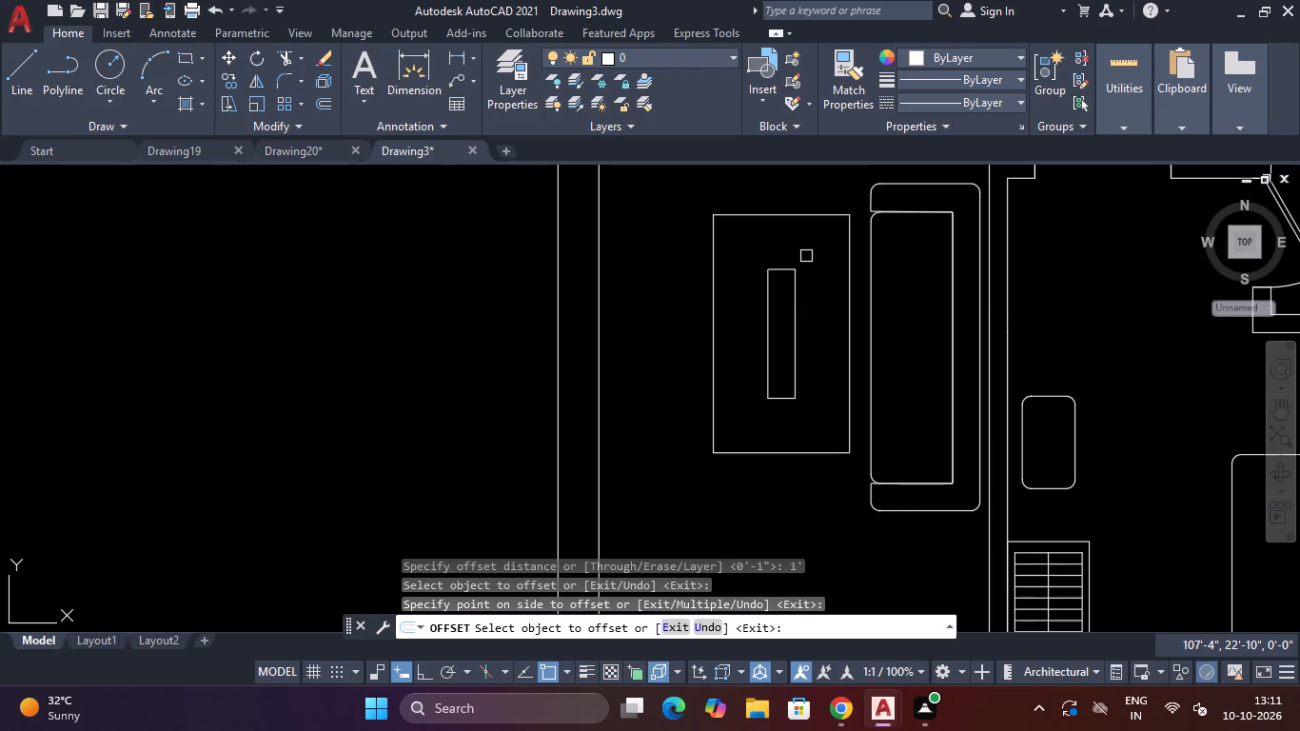
key("Escape")
key("Escape")
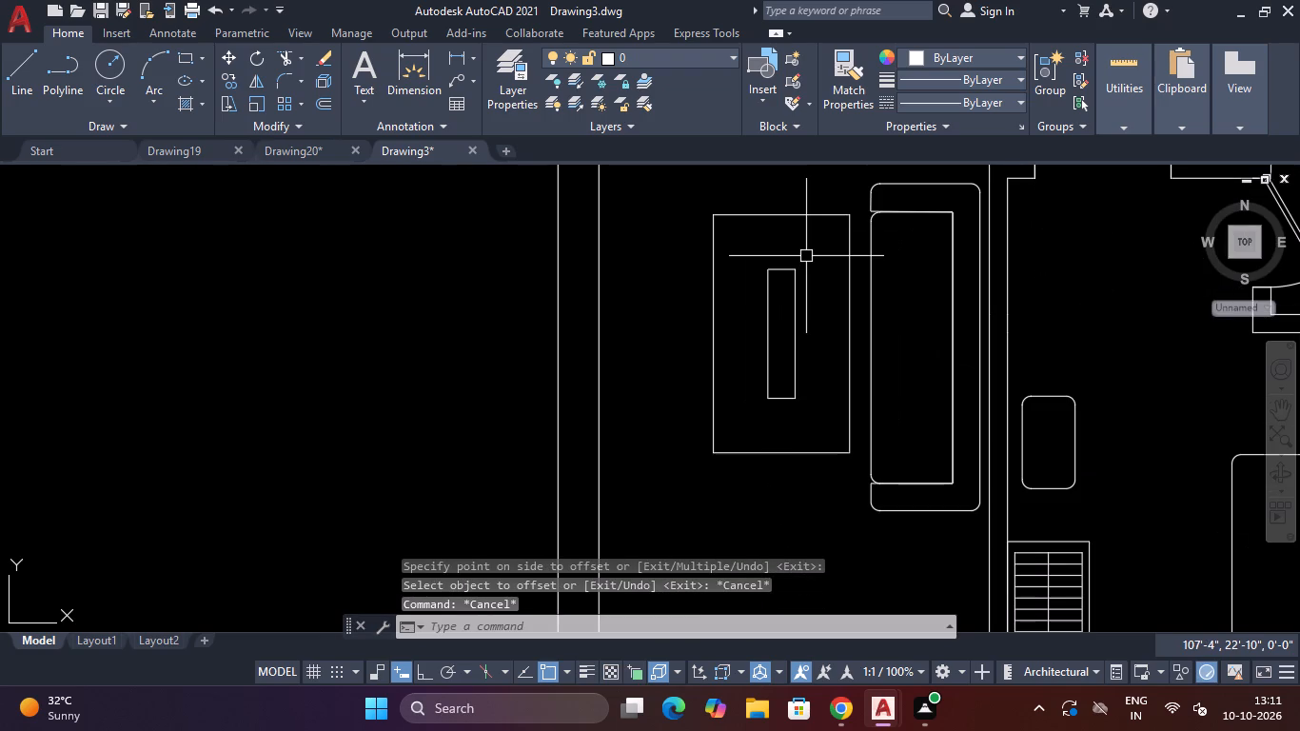
key("F1")
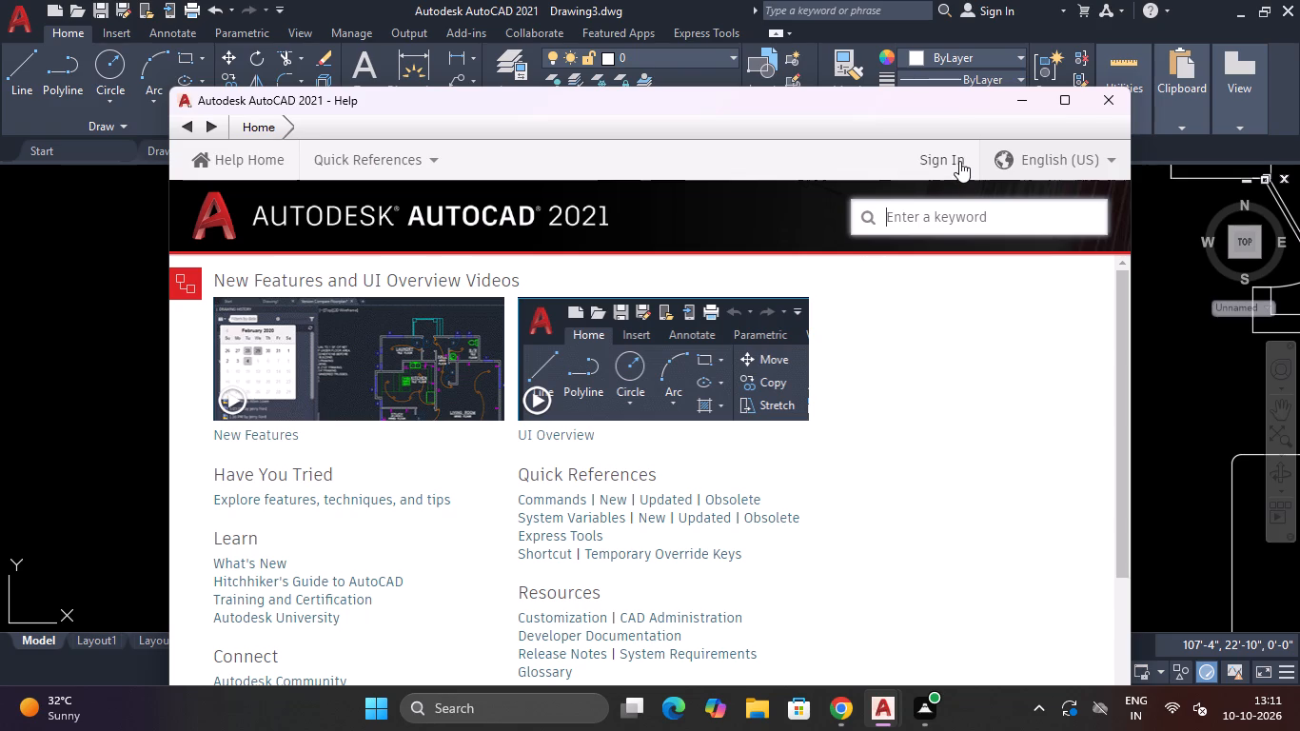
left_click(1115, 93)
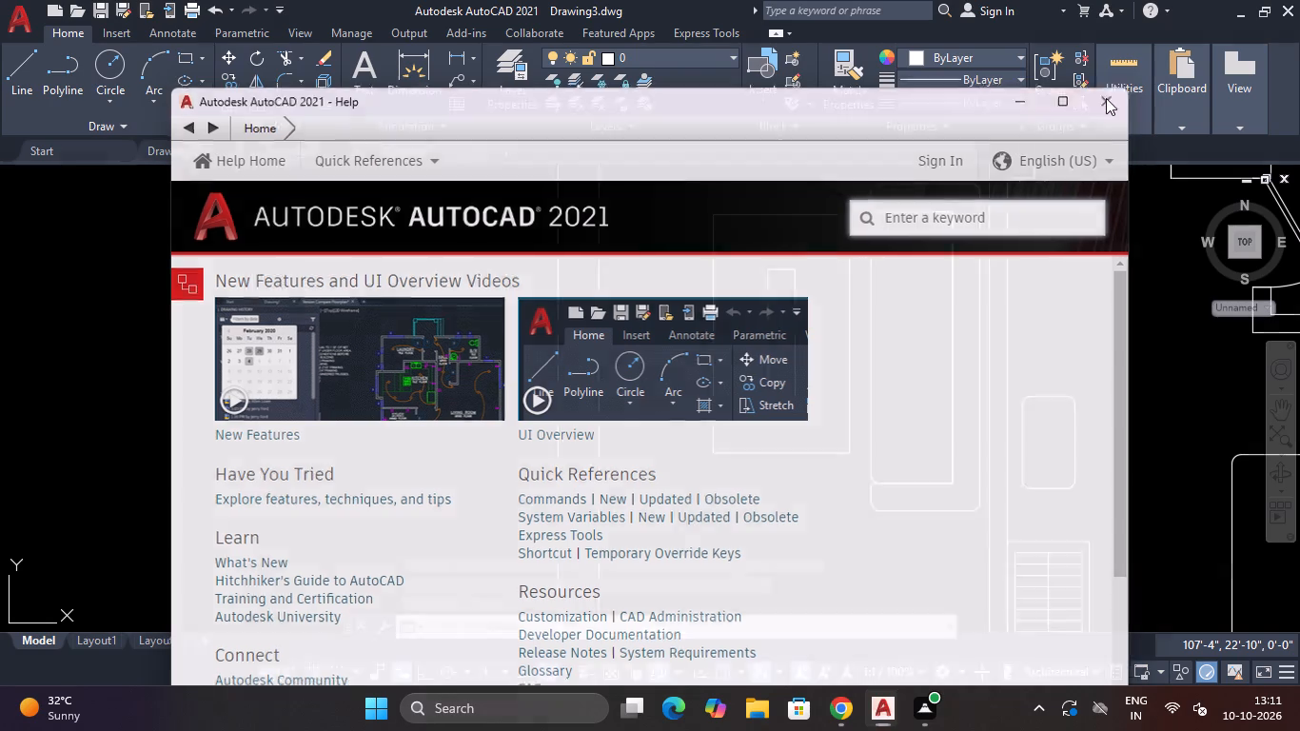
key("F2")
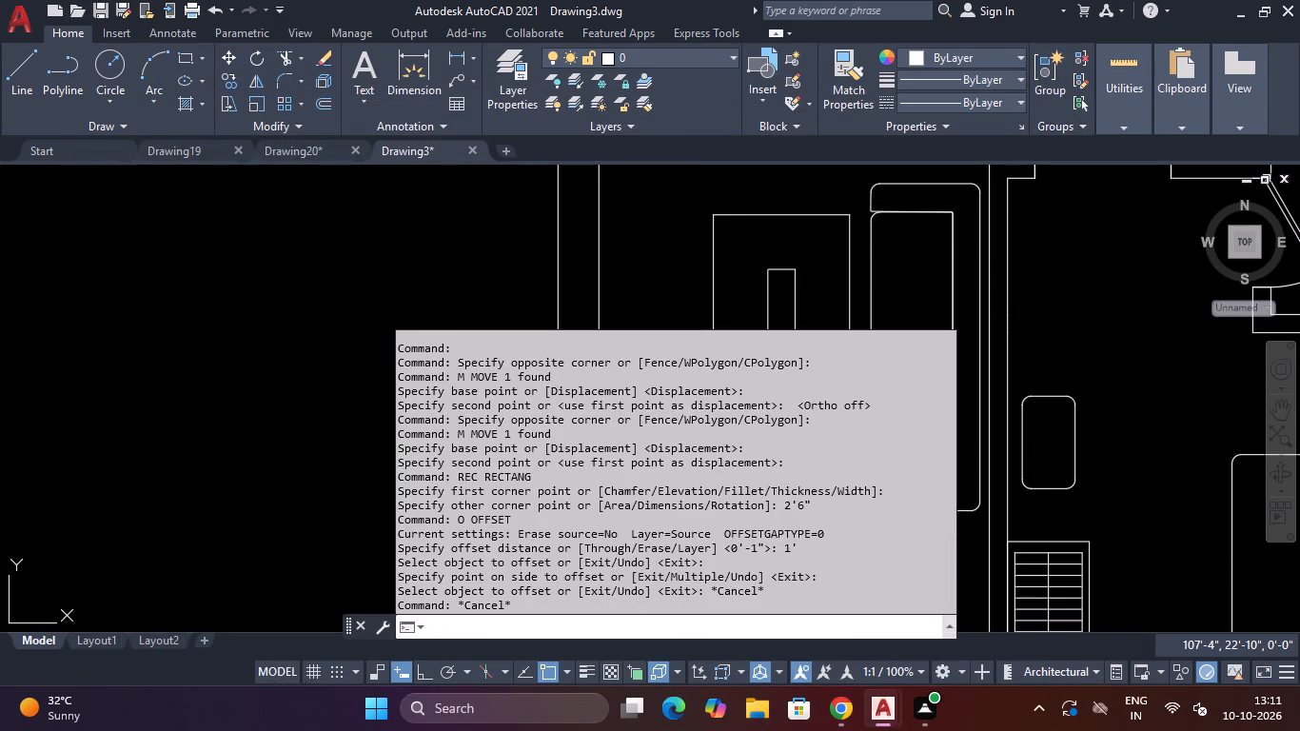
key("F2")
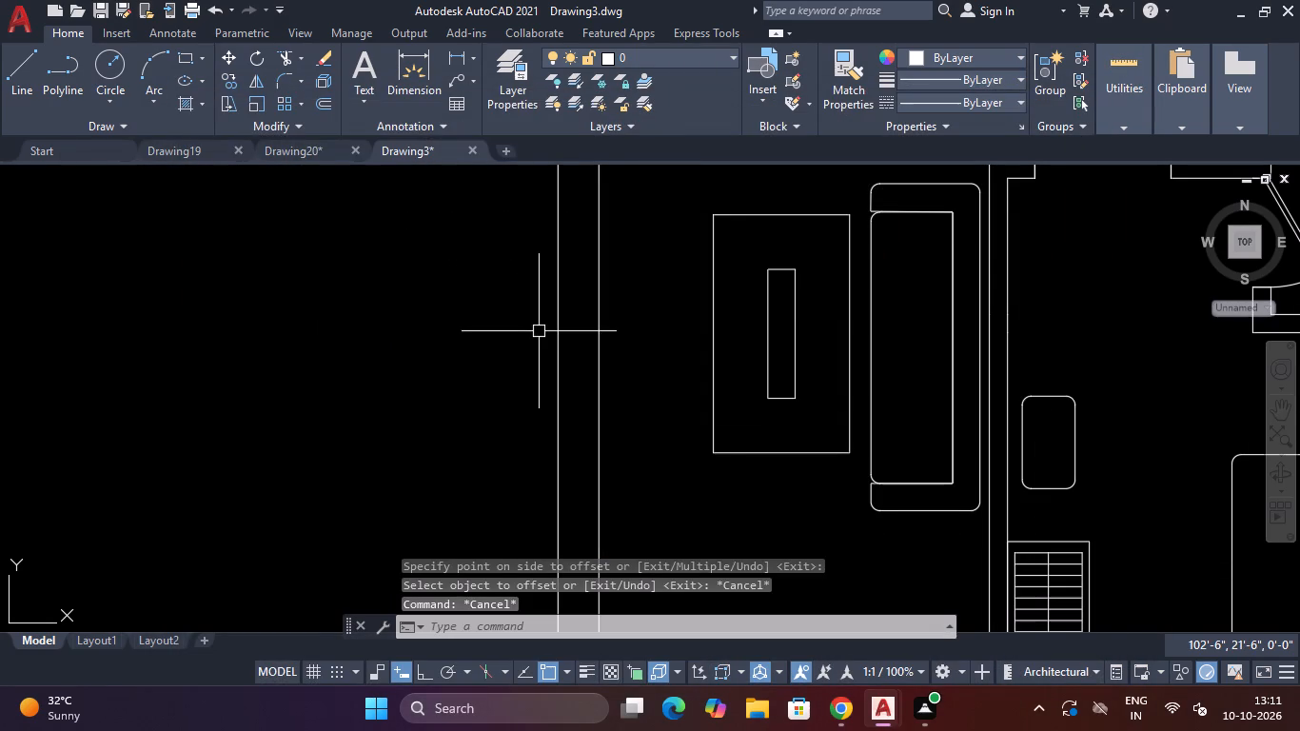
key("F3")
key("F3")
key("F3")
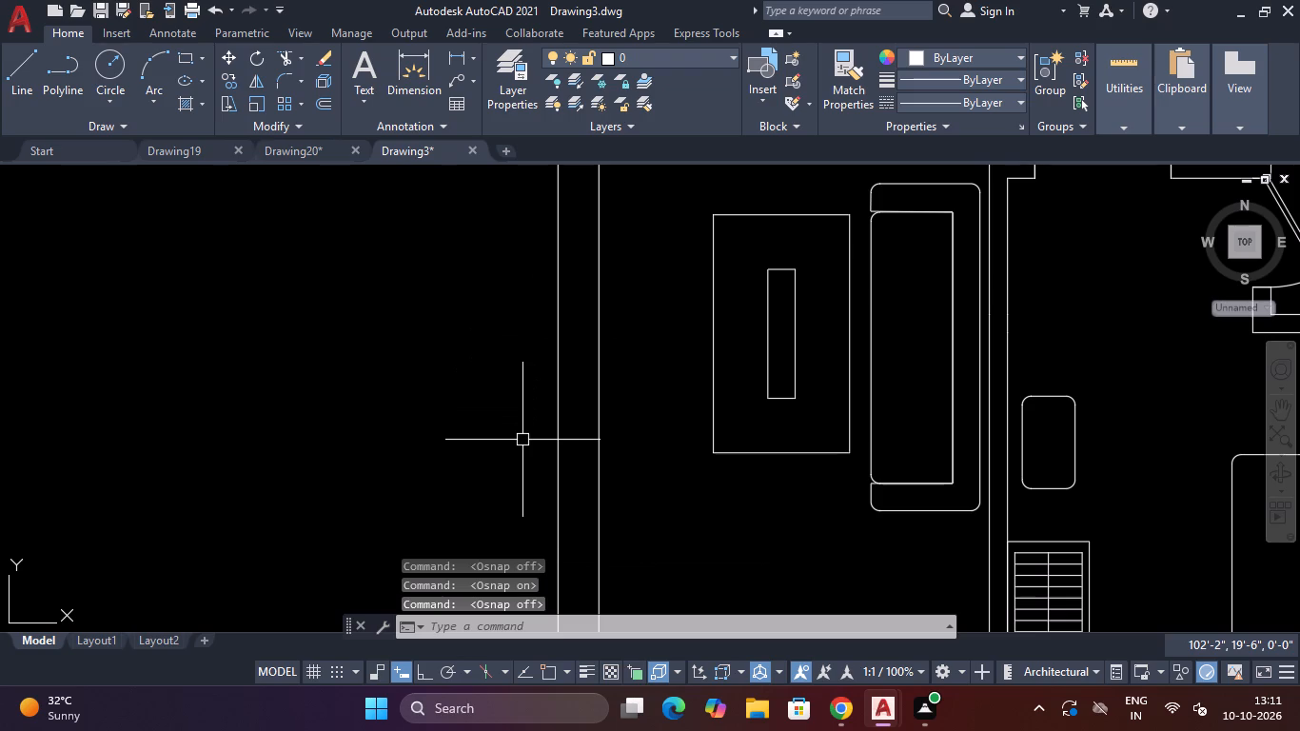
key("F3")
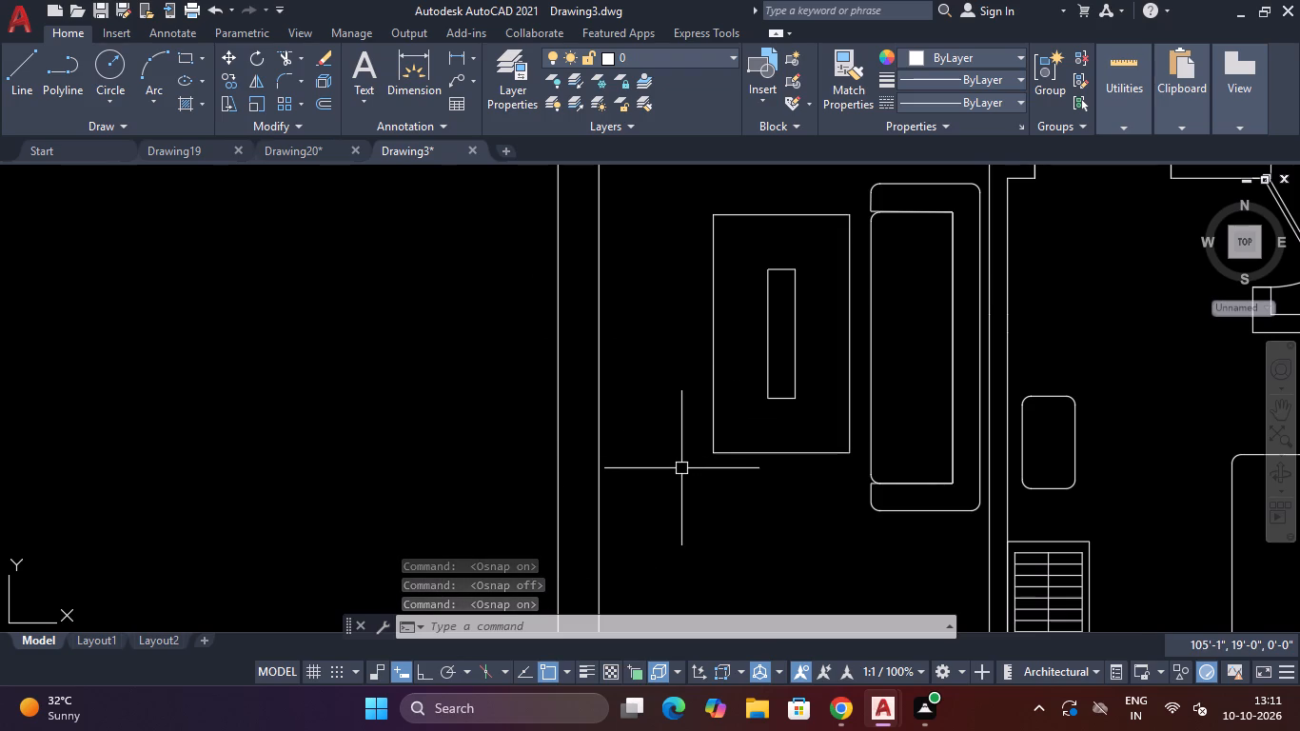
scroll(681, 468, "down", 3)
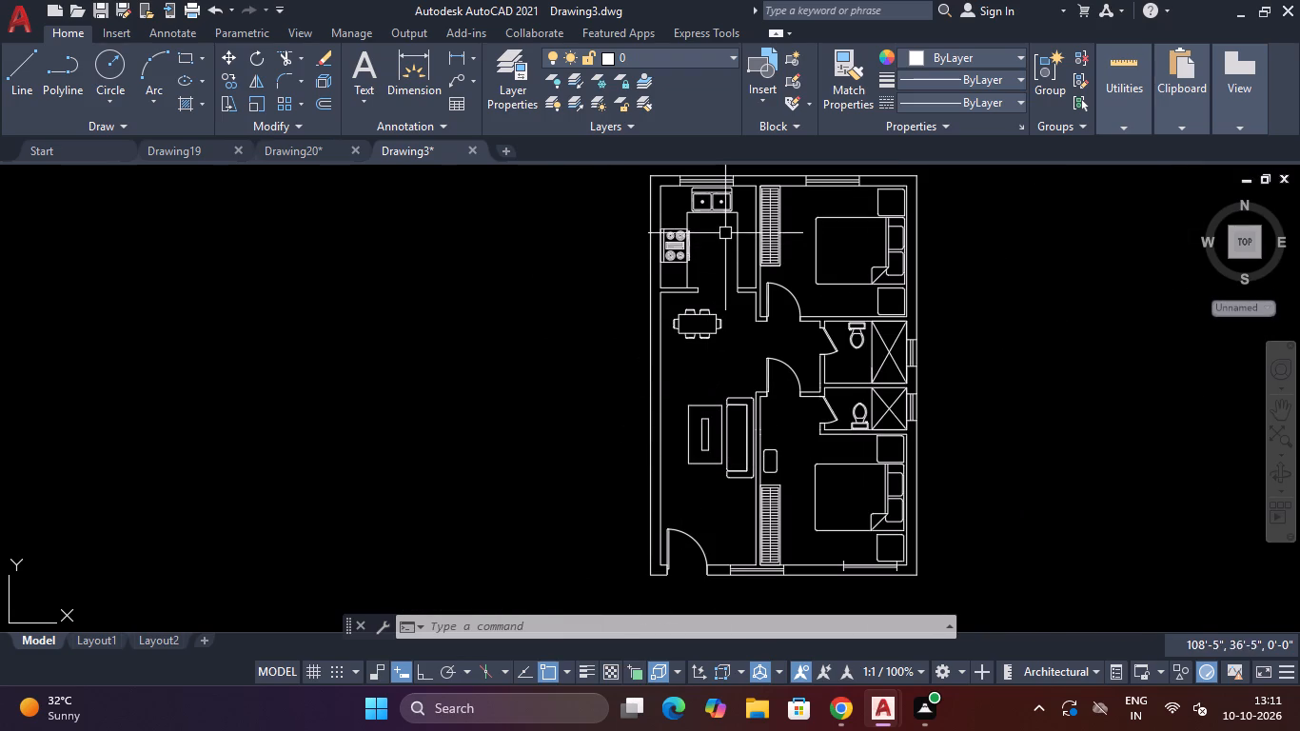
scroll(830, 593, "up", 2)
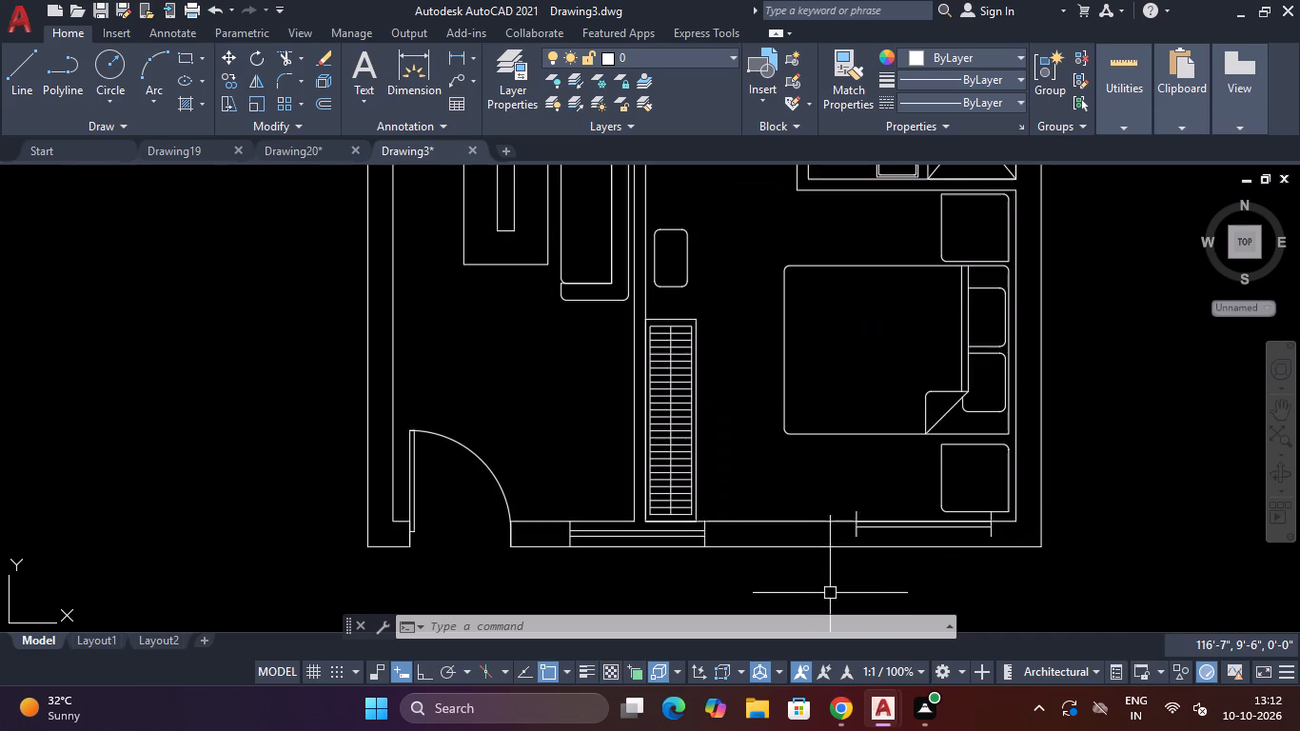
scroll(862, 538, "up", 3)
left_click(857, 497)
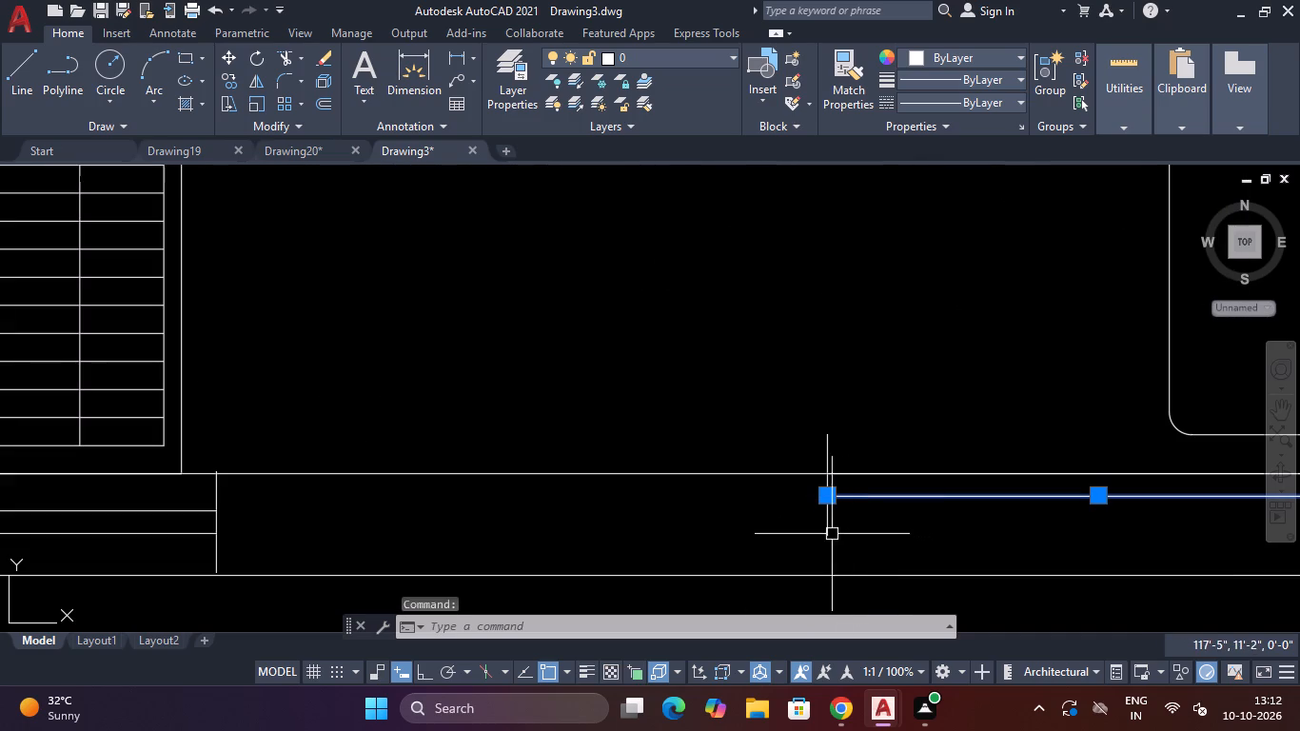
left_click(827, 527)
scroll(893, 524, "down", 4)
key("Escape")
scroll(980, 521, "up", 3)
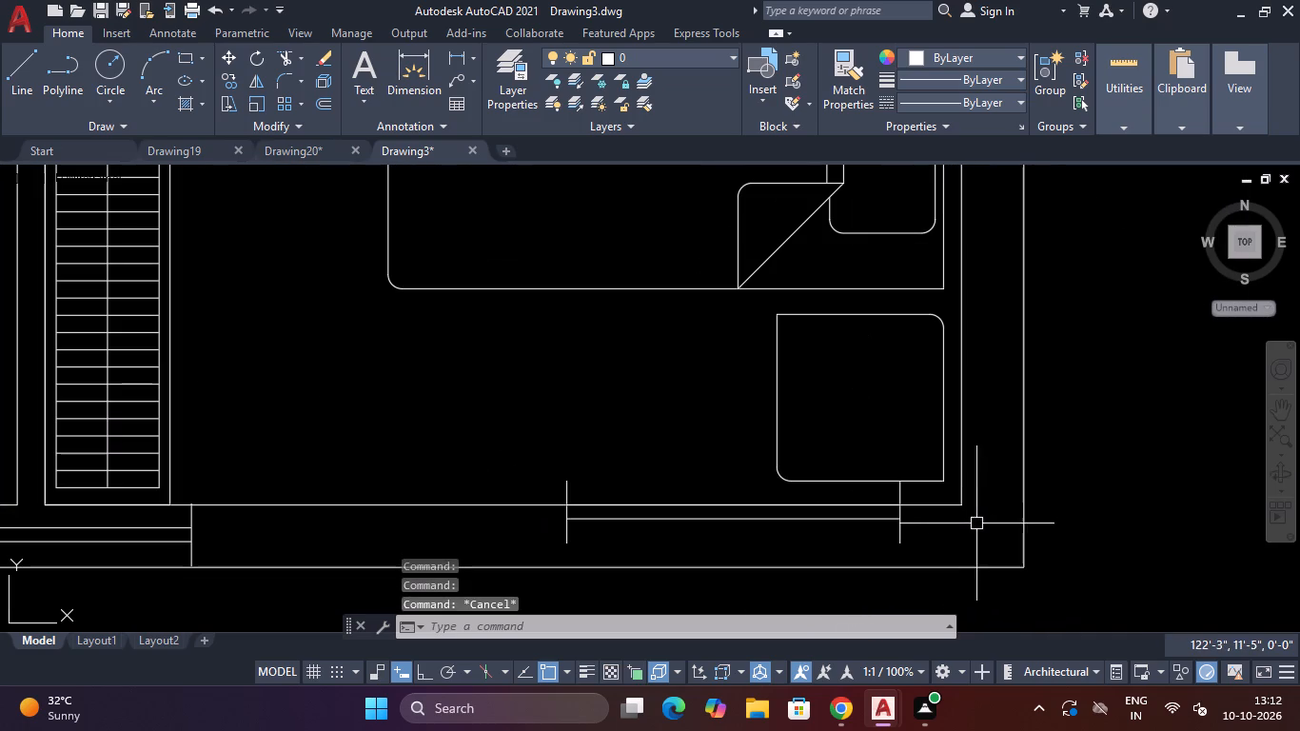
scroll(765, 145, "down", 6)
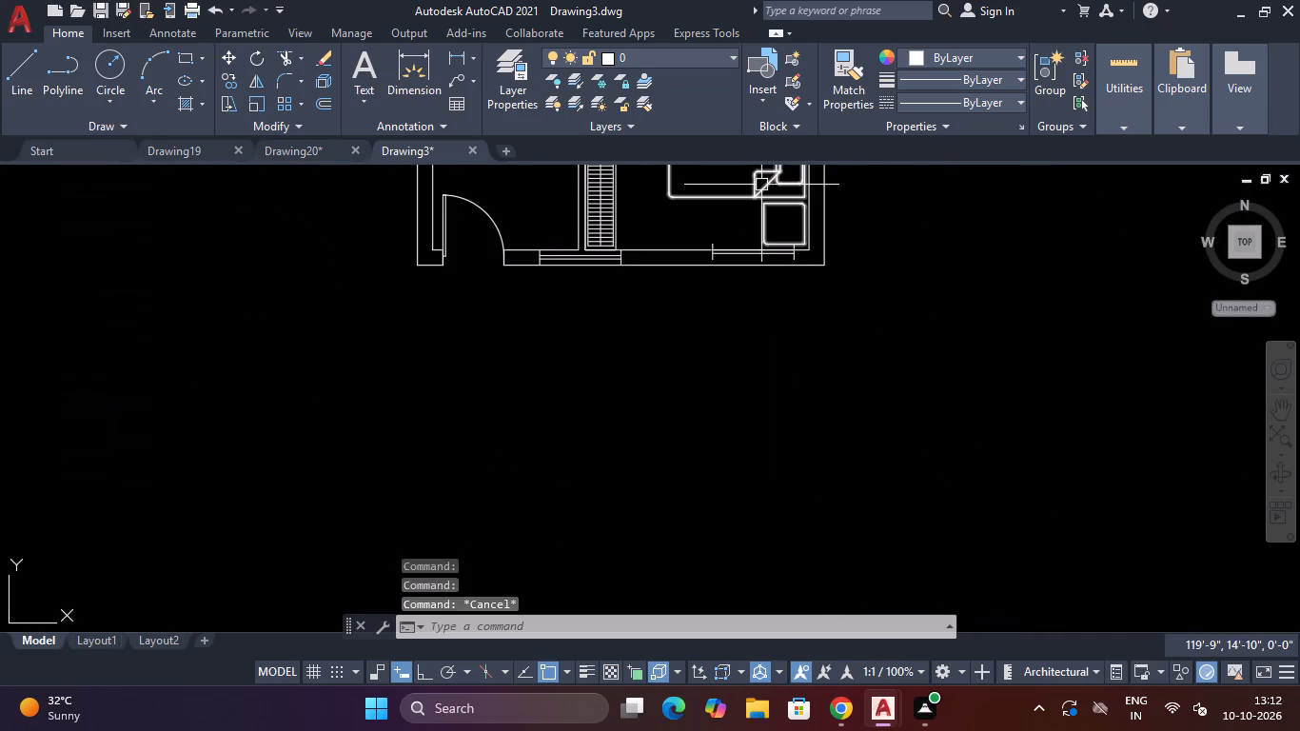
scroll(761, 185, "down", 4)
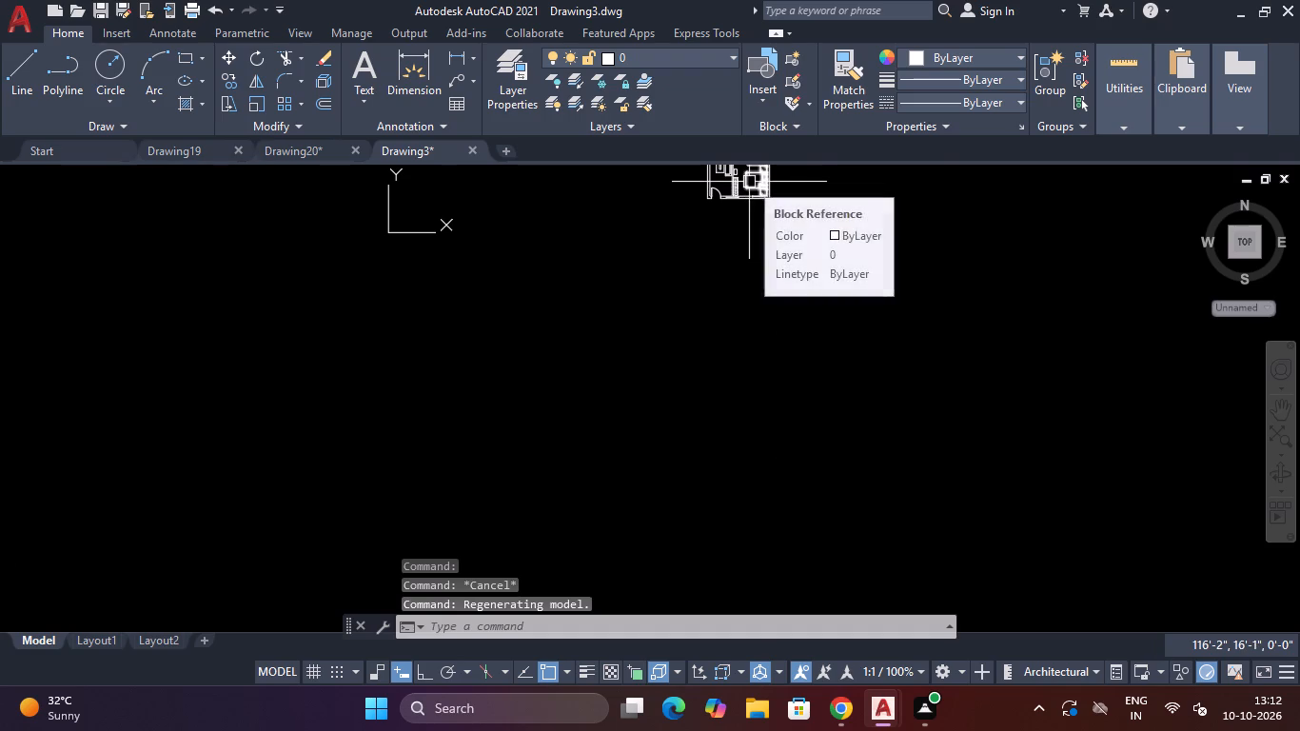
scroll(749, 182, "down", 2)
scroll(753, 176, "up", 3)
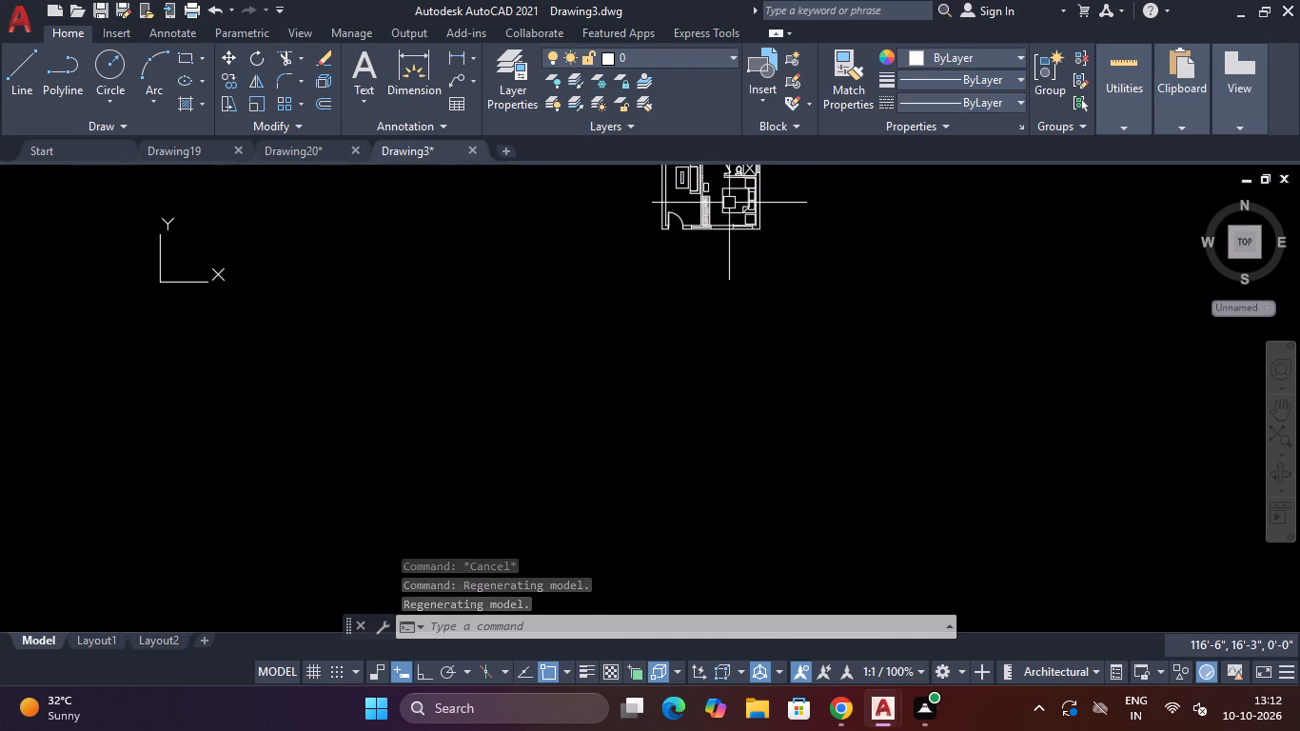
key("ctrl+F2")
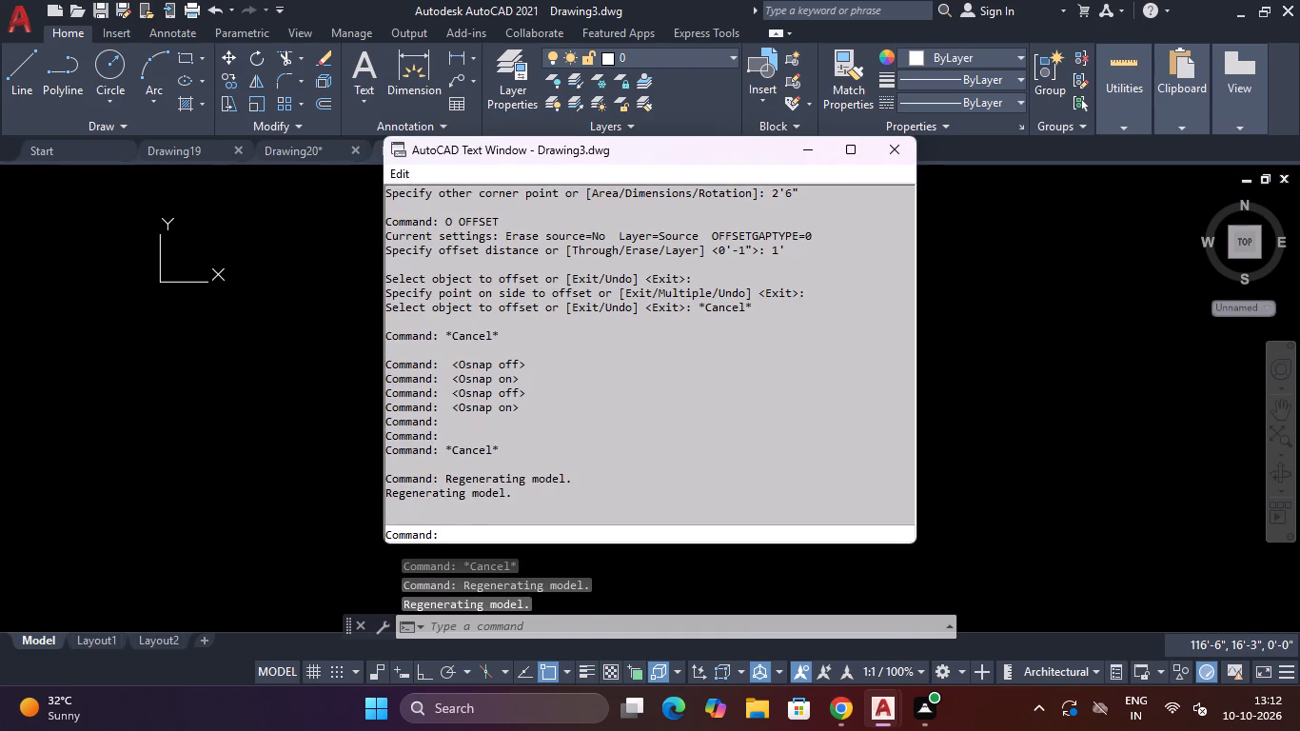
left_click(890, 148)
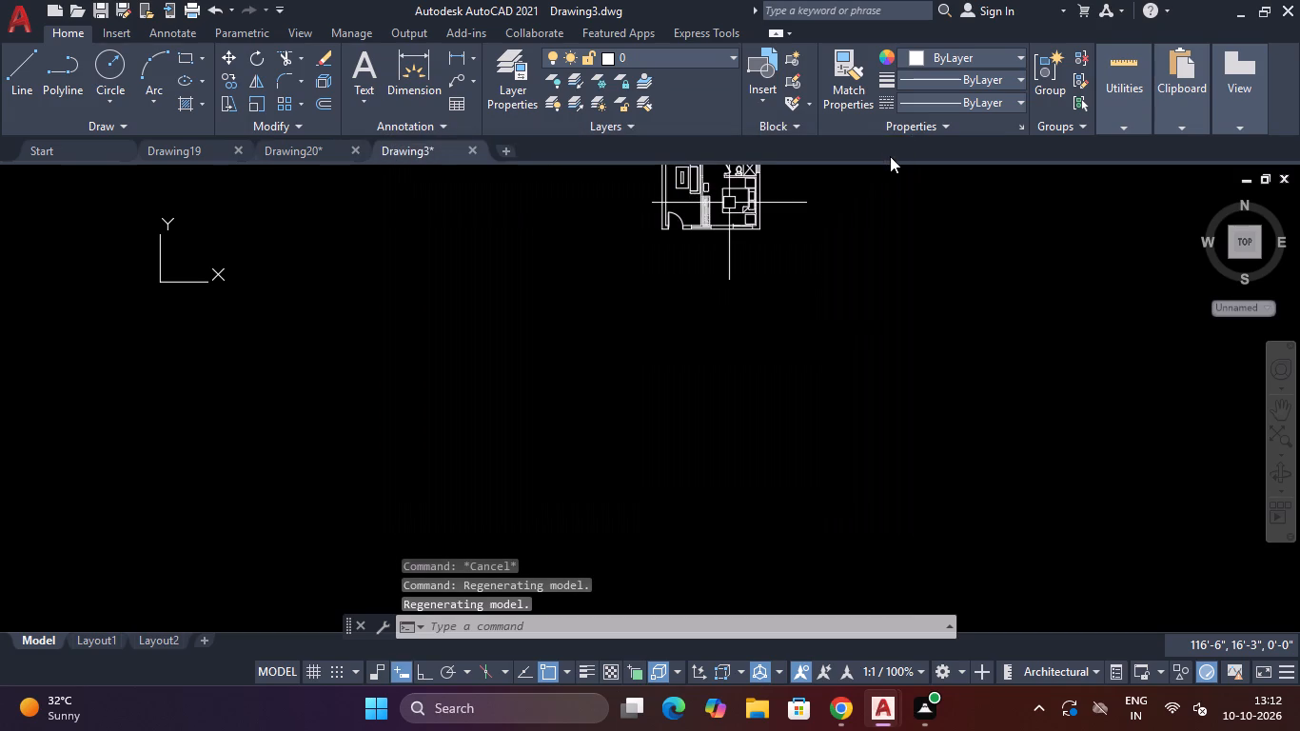
Browse the kitchen blocks in DesignCenter and the architectural samples in the tool palettes.
key("ctrl+2")
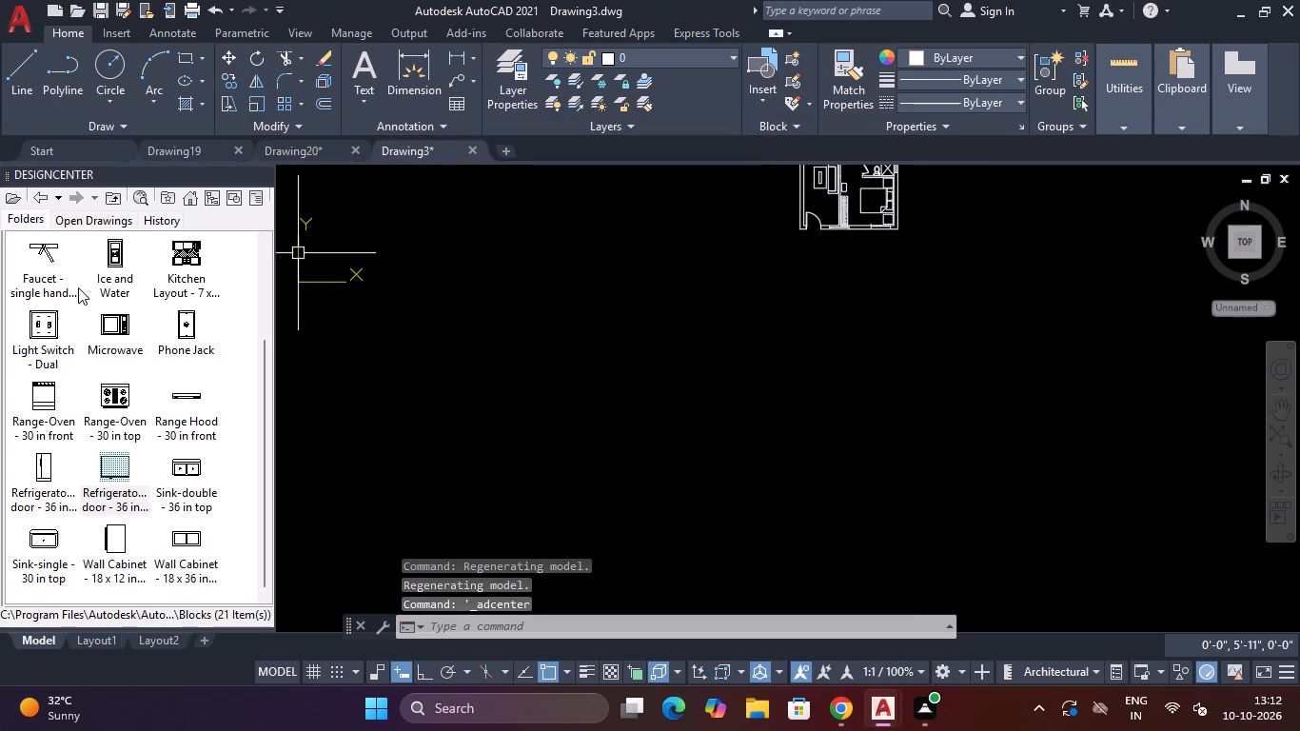
scroll(78, 289, "down", 4)
scroll(93, 326, "up", 3)
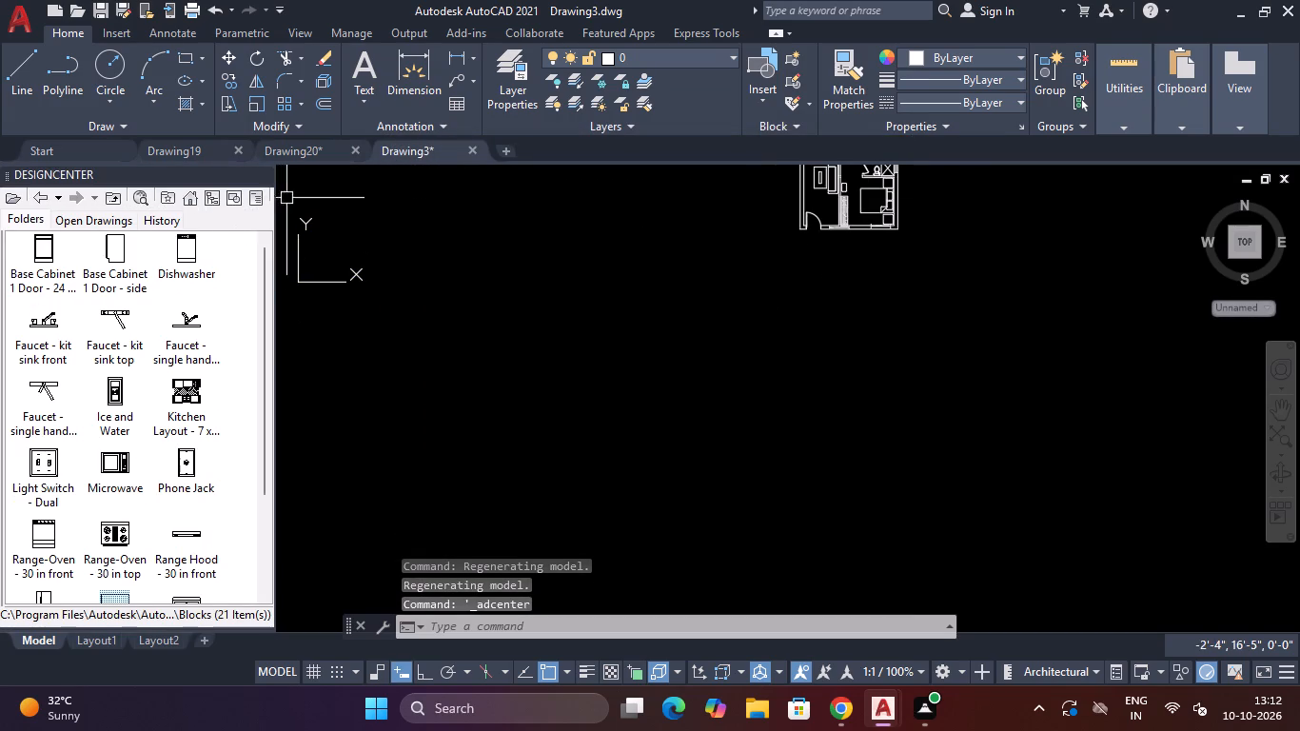
left_click(258, 174)
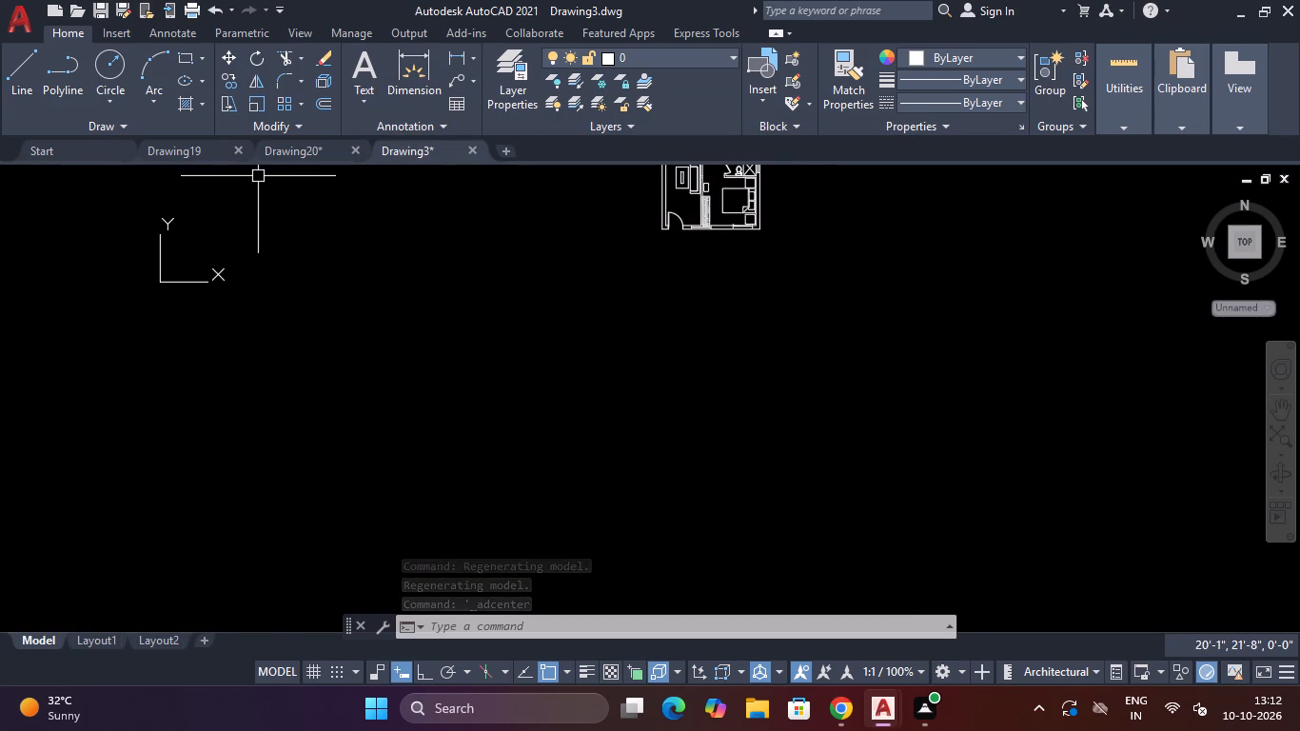
key("ctrl+3")
scroll(804, 225, "down", 5)
scroll(811, 273, "up", 2)
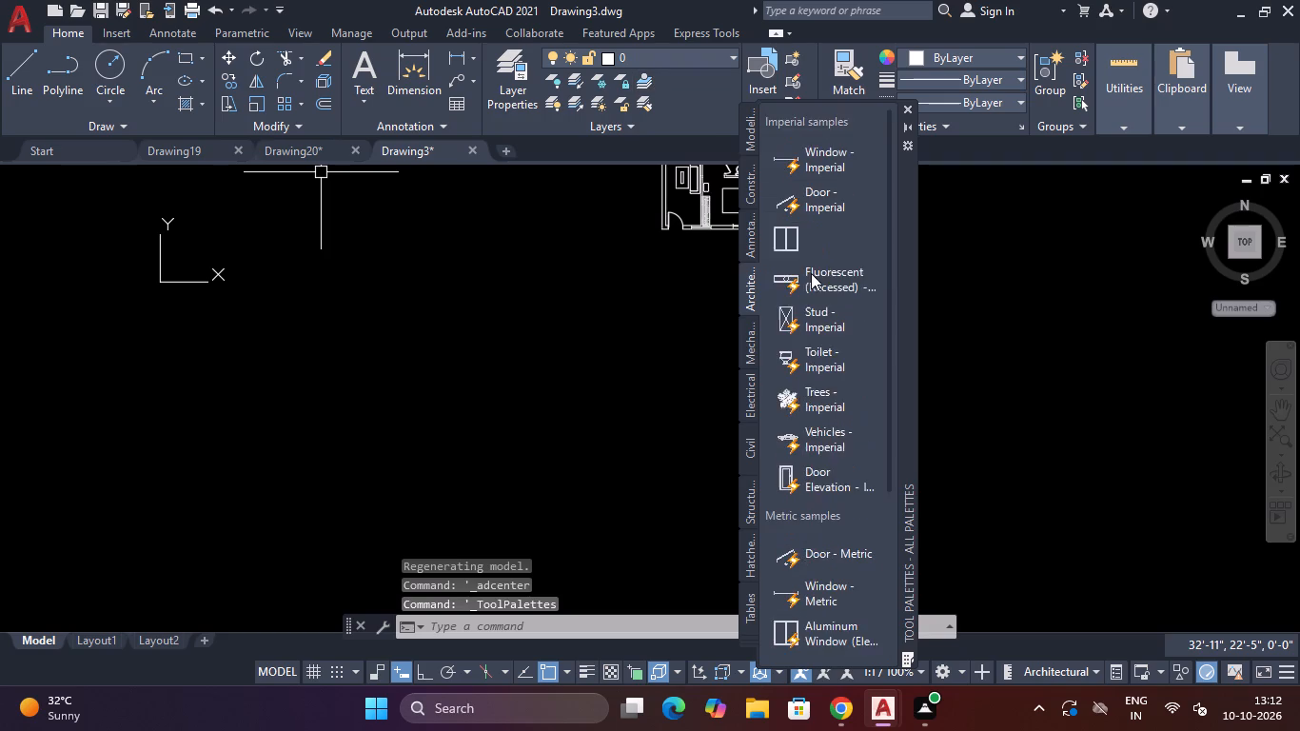
scroll(811, 273, "up", 4)
scroll(811, 274, "down", 5)
scroll(847, 199, "up", 4)
left_click(906, 107)
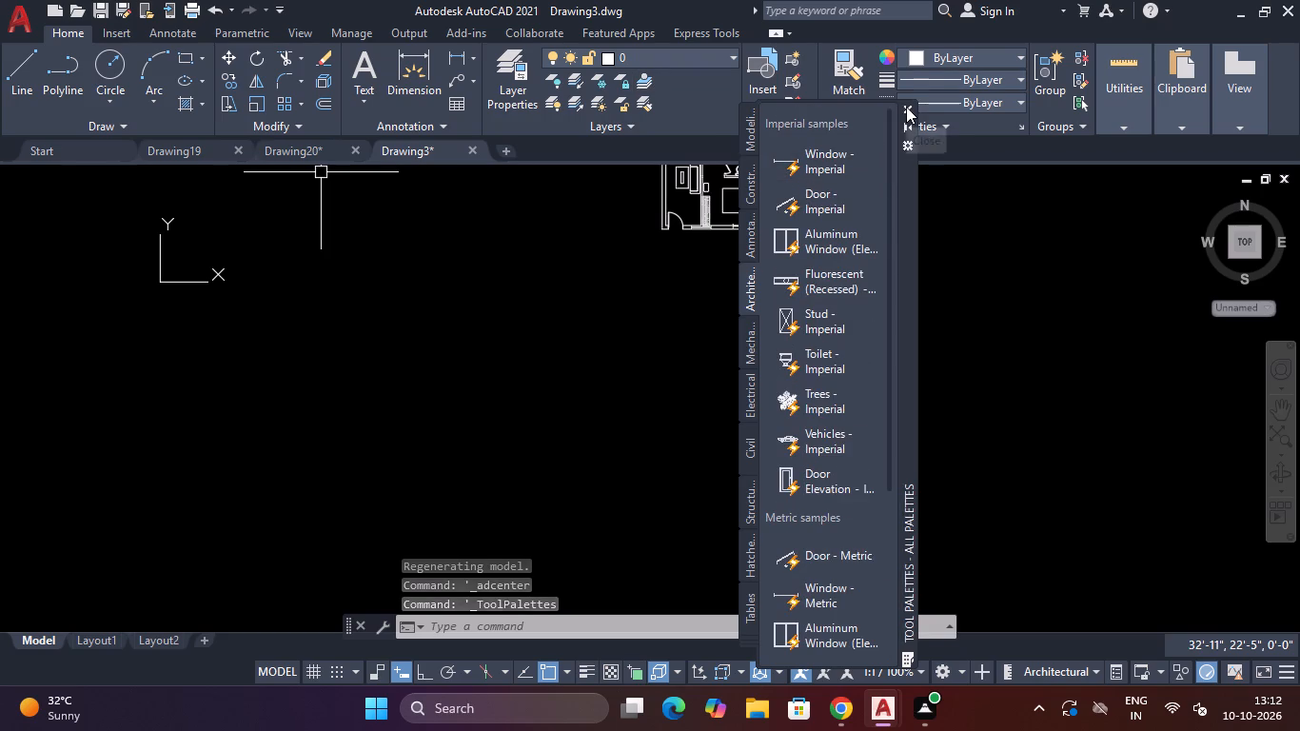
key("ctrl+2")
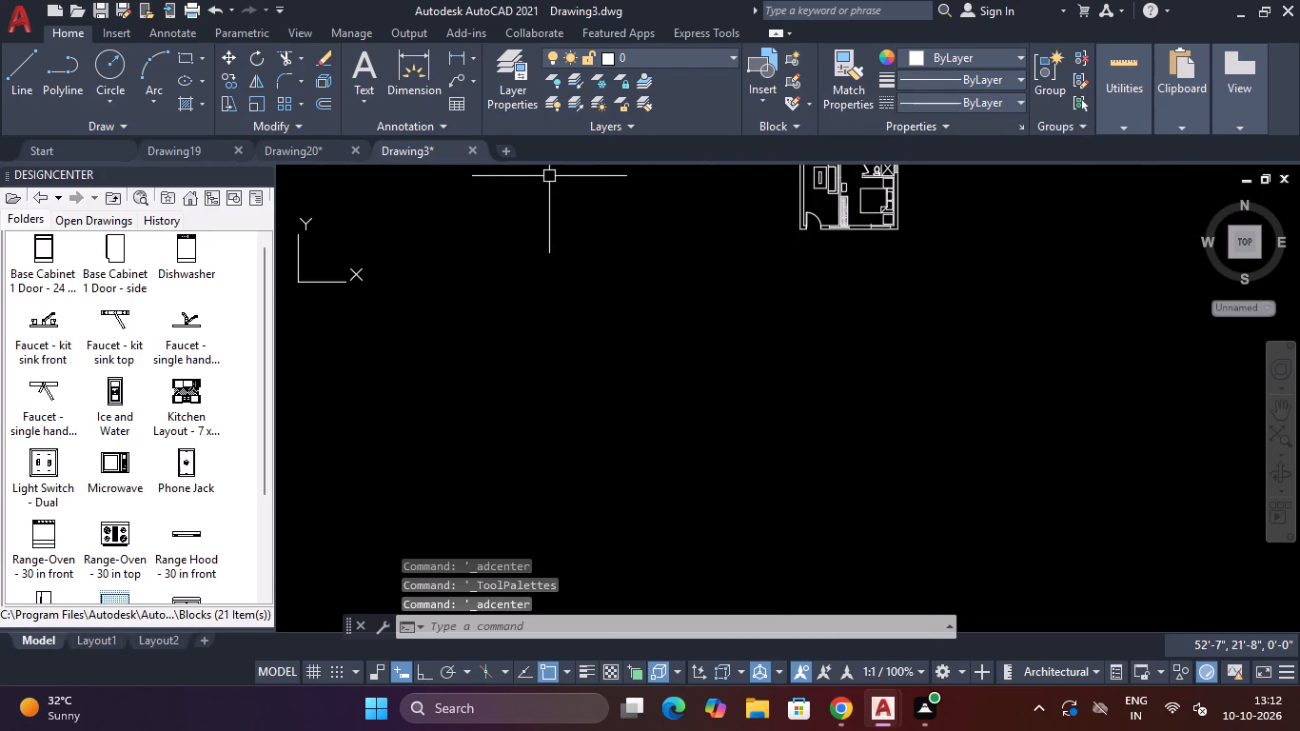
left_click(256, 174)
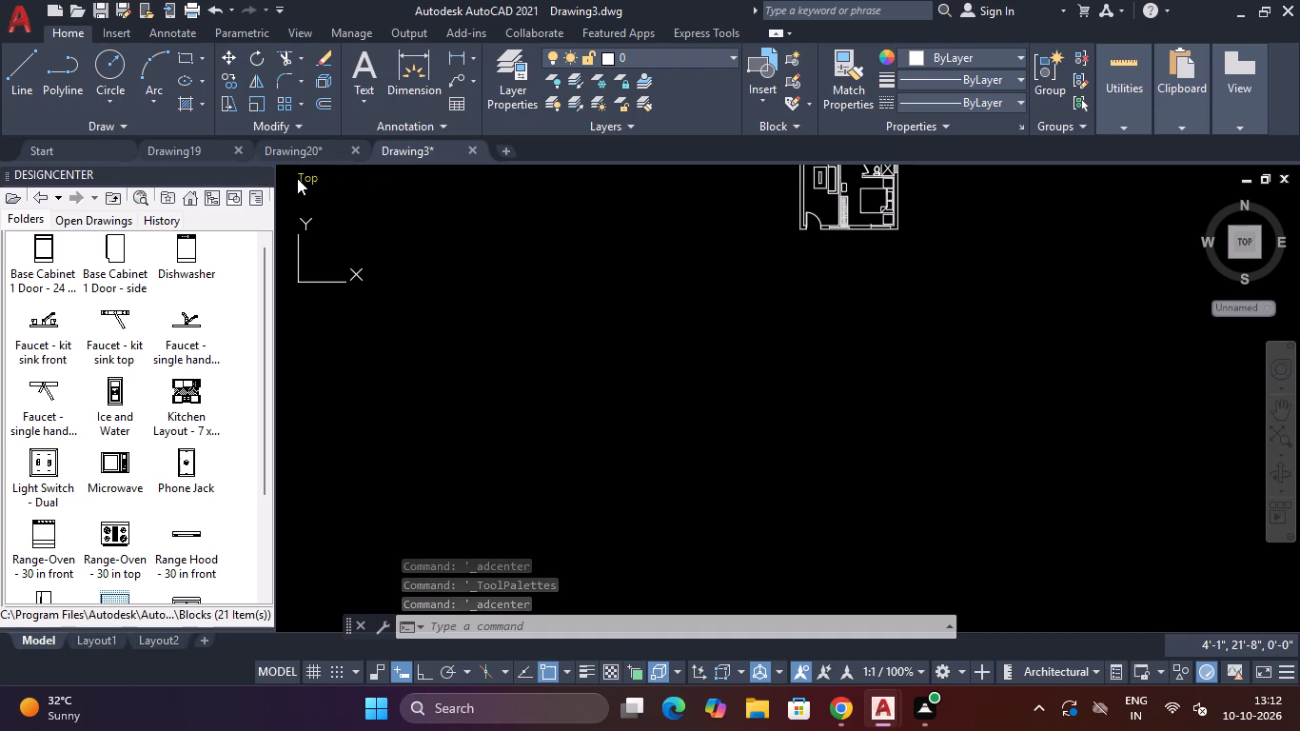
left_click(259, 176)
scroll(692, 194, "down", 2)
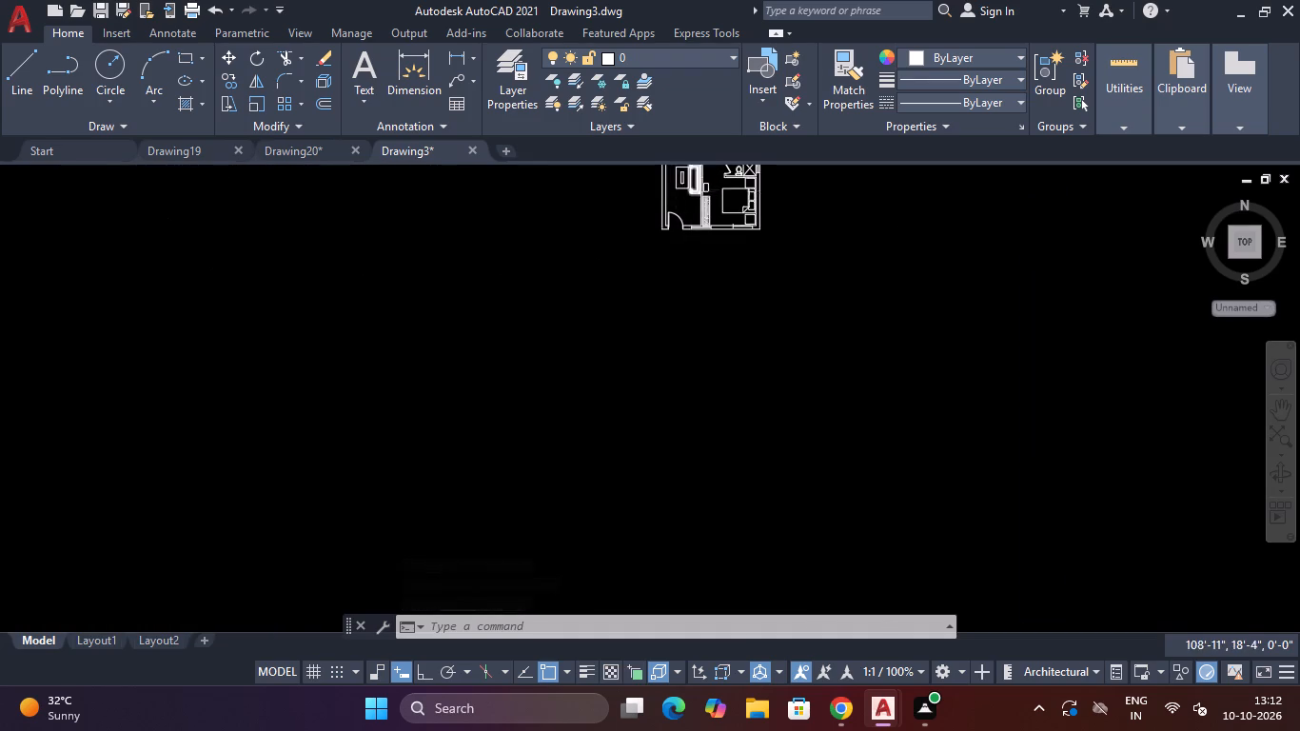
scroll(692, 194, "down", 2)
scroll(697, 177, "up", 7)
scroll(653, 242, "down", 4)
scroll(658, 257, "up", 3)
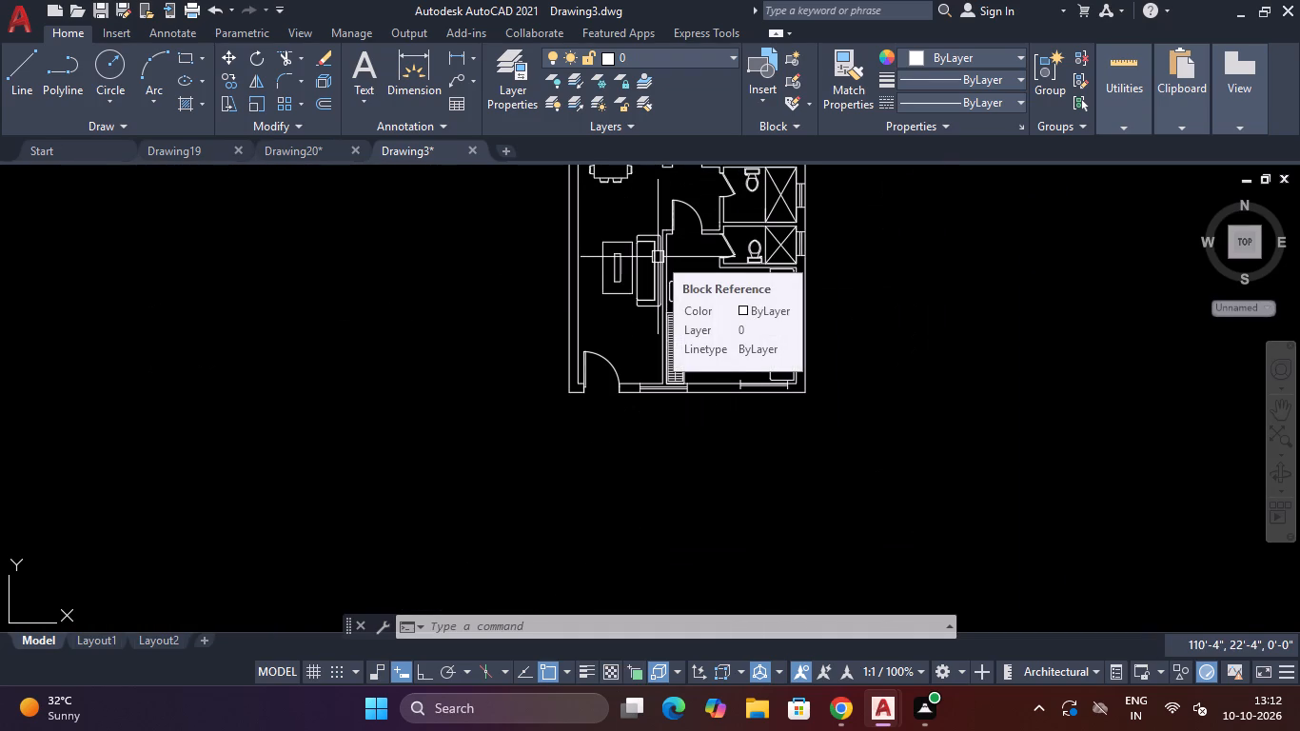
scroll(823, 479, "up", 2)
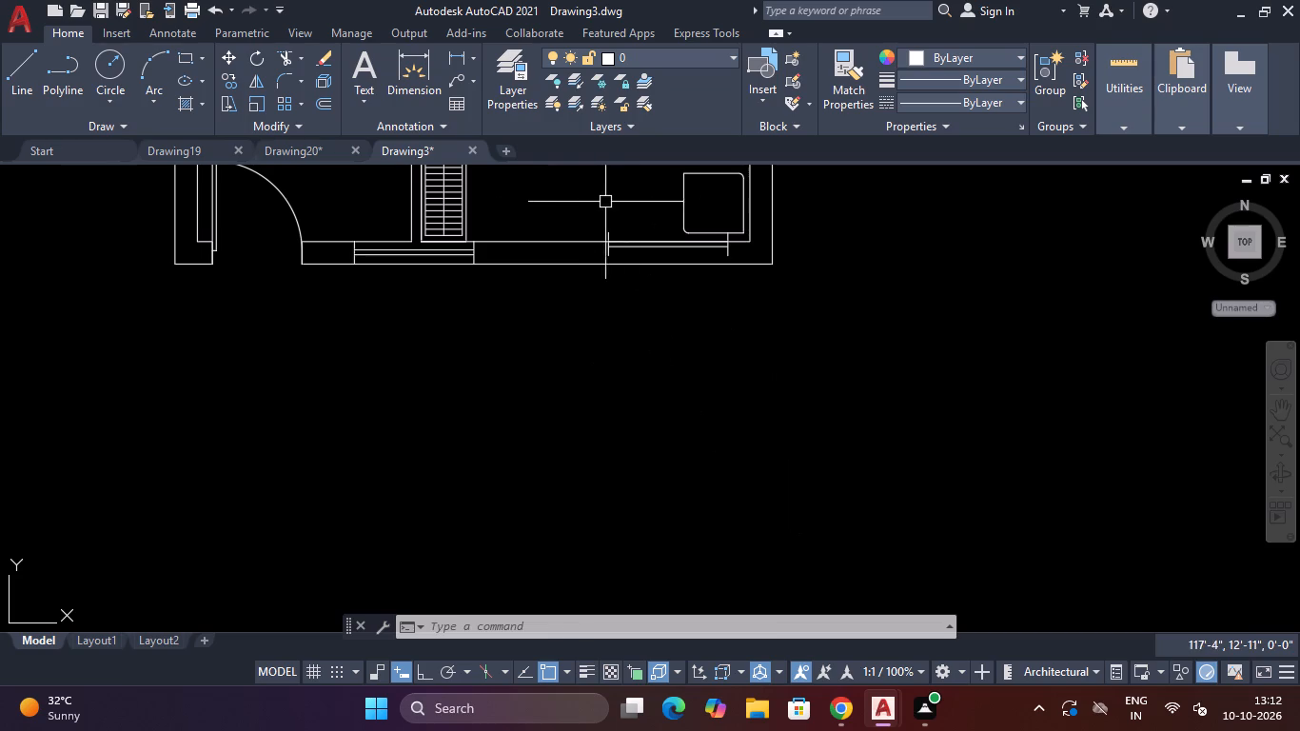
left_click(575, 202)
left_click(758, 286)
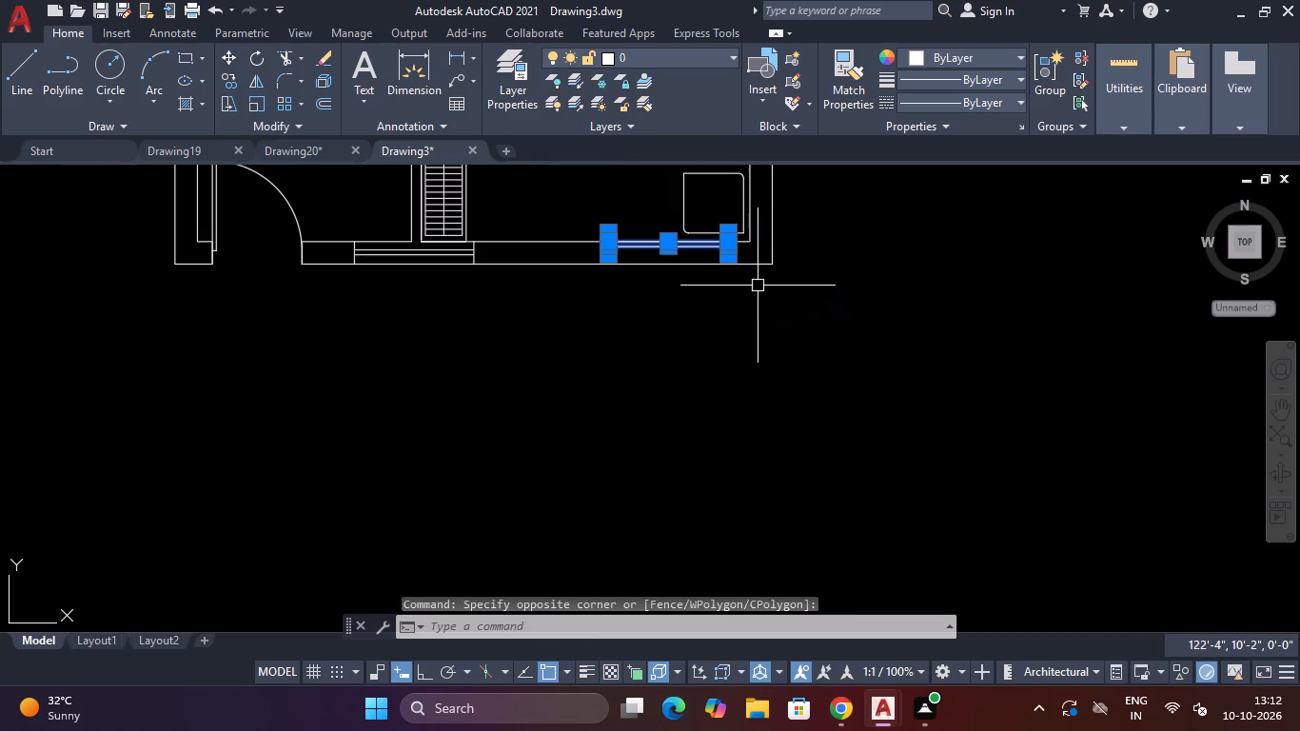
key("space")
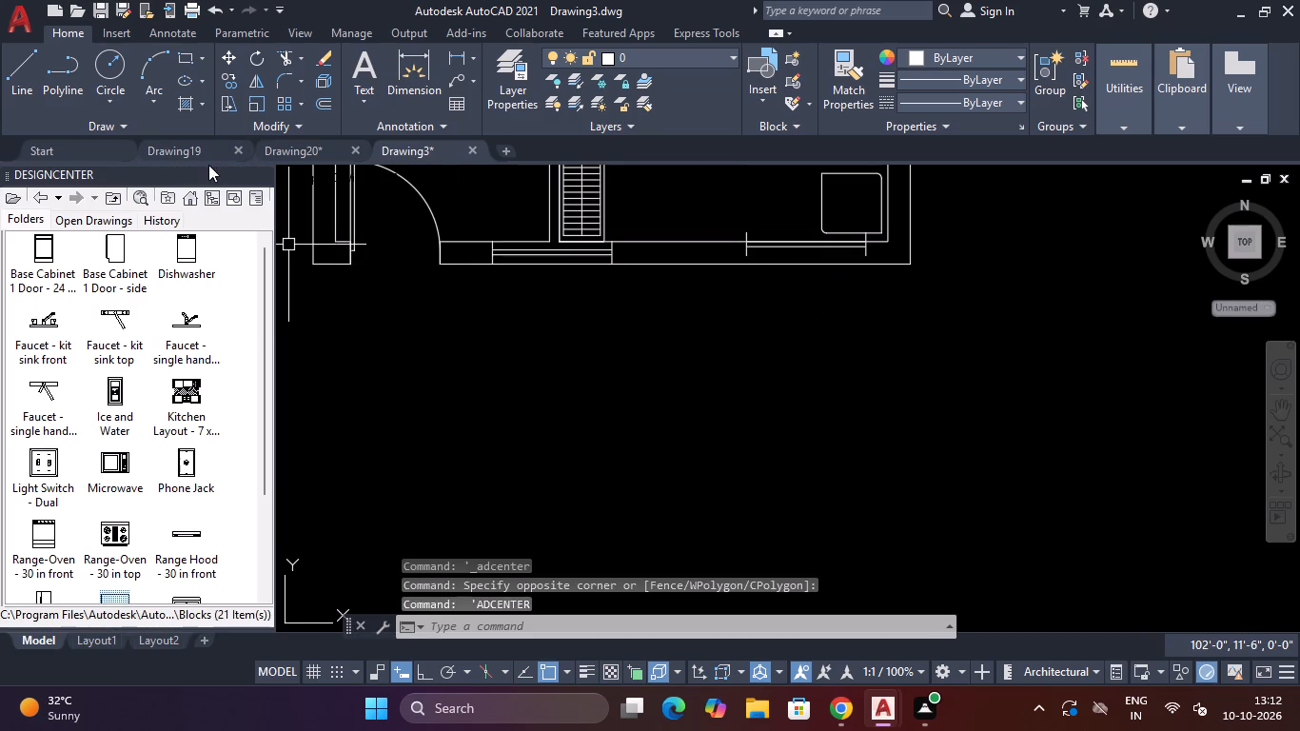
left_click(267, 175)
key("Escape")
Move the lower bedroom's misaligned window straight into the thickness of the bottom exterior wall, its jamb ends meeting the outer face.
left_click(581, 196)
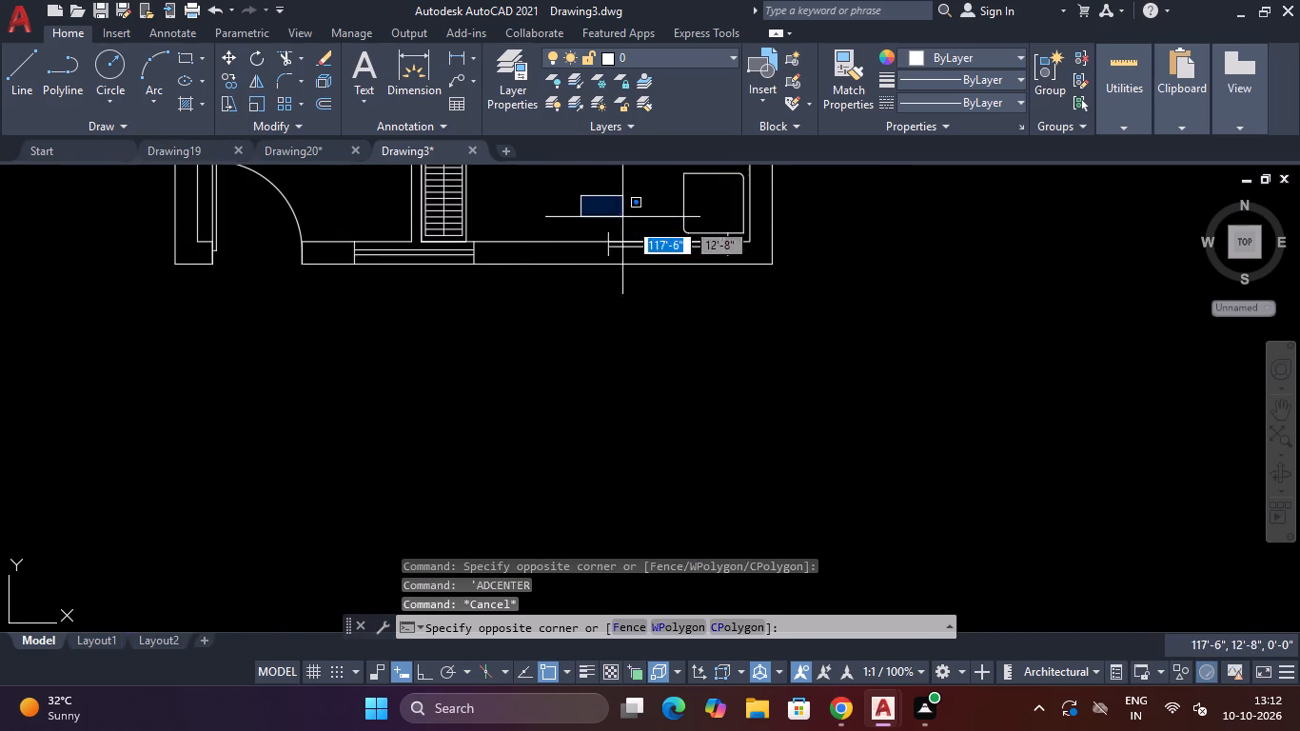
left_click(748, 286)
type("M")
key("space")
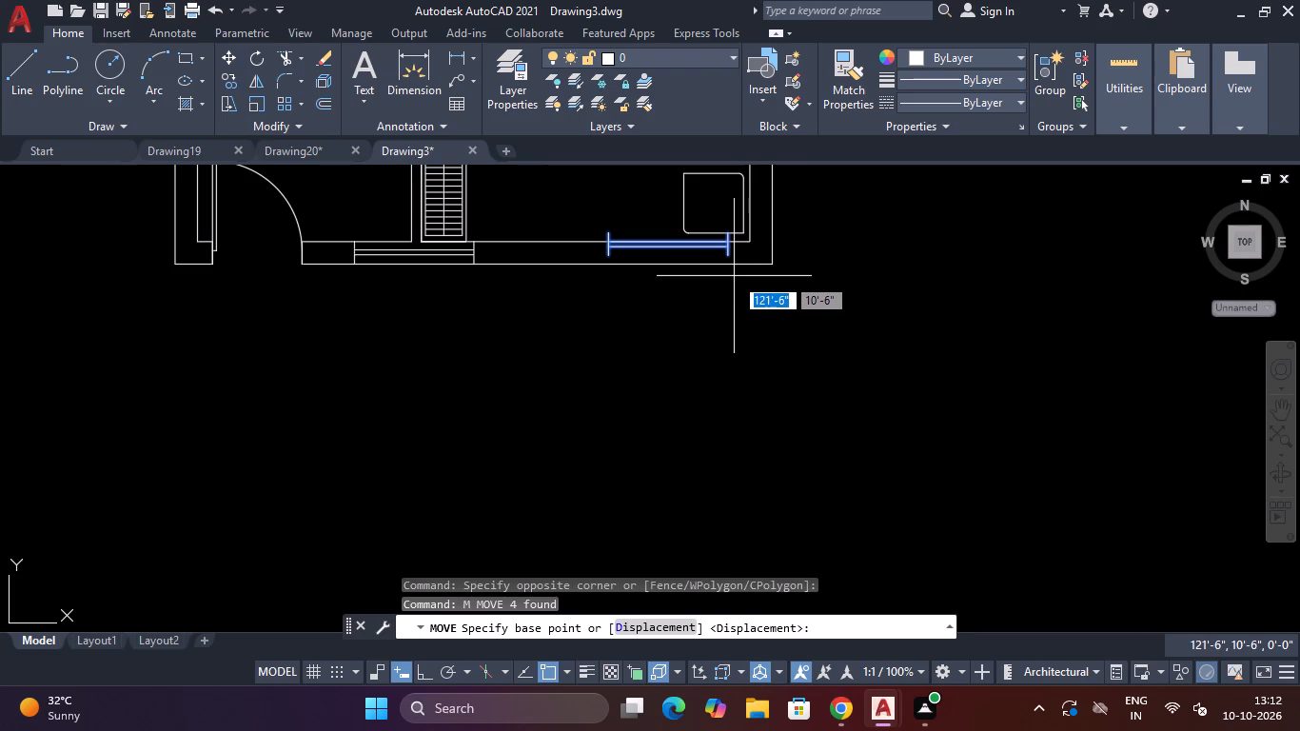
scroll(724, 260, "up", 2)
left_click(730, 245)
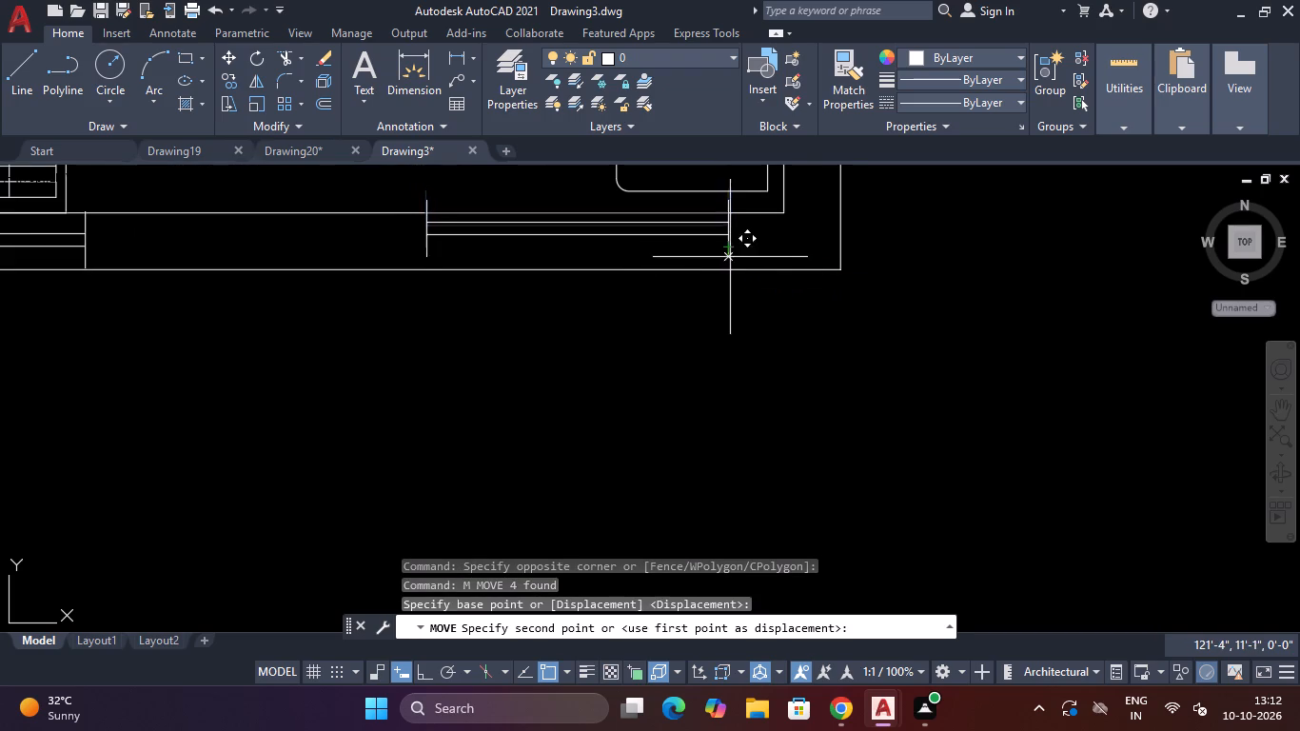
left_click(727, 267)
Fill the top exterior wall between its two windows and the connected kitchen–bedroom partition with a SOLID hatch in colour 99,100,102.
scroll(727, 267, "down", 3)
scroll(611, 245, "down", 3)
scroll(577, 254, "up", 4)
scroll(615, 224, "down", 3)
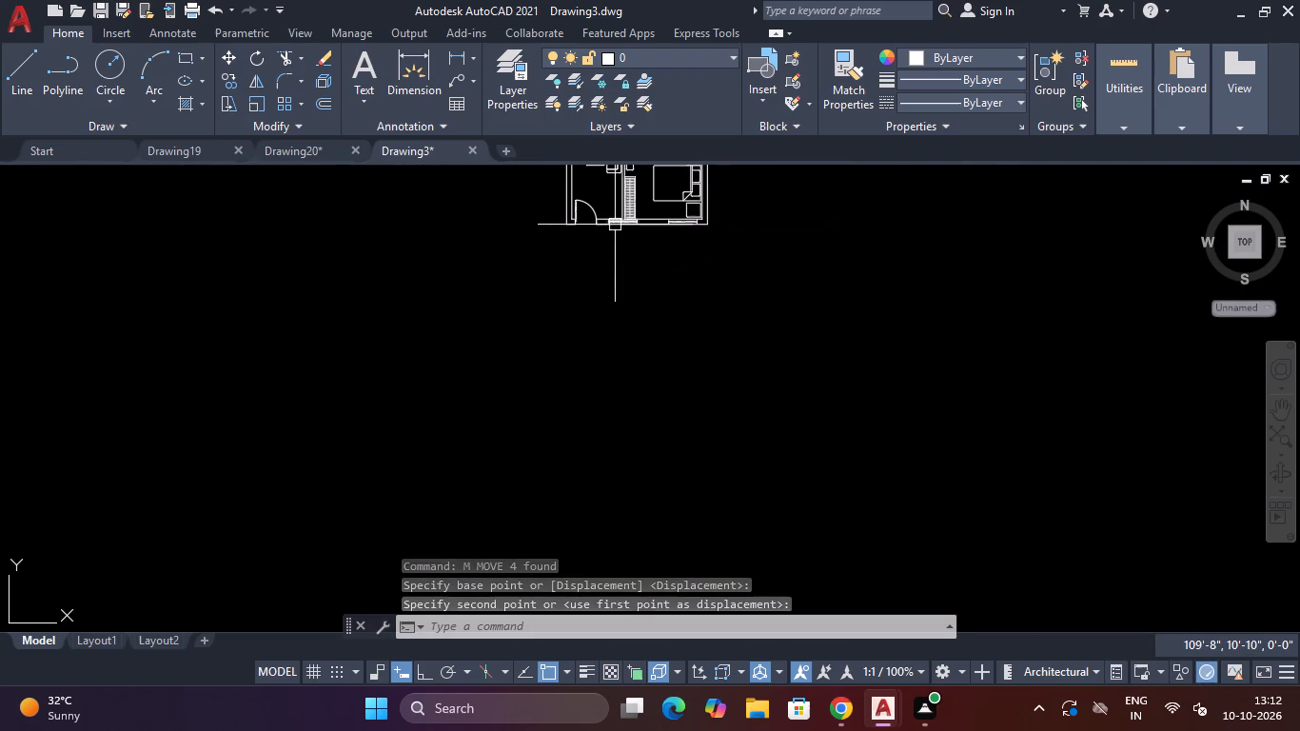
scroll(613, 207, "down", 4)
scroll(613, 159, "up", 6)
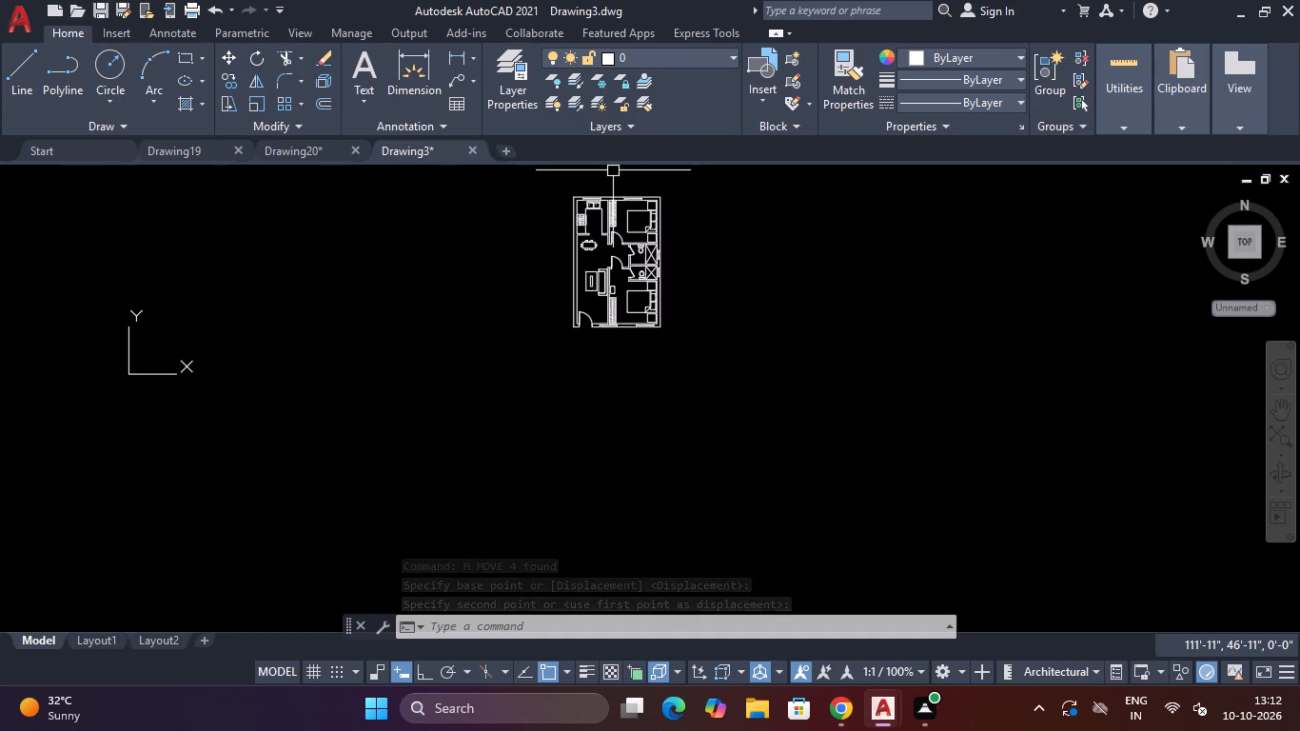
scroll(627, 179, "up", 3)
scroll(637, 188, "down", 4)
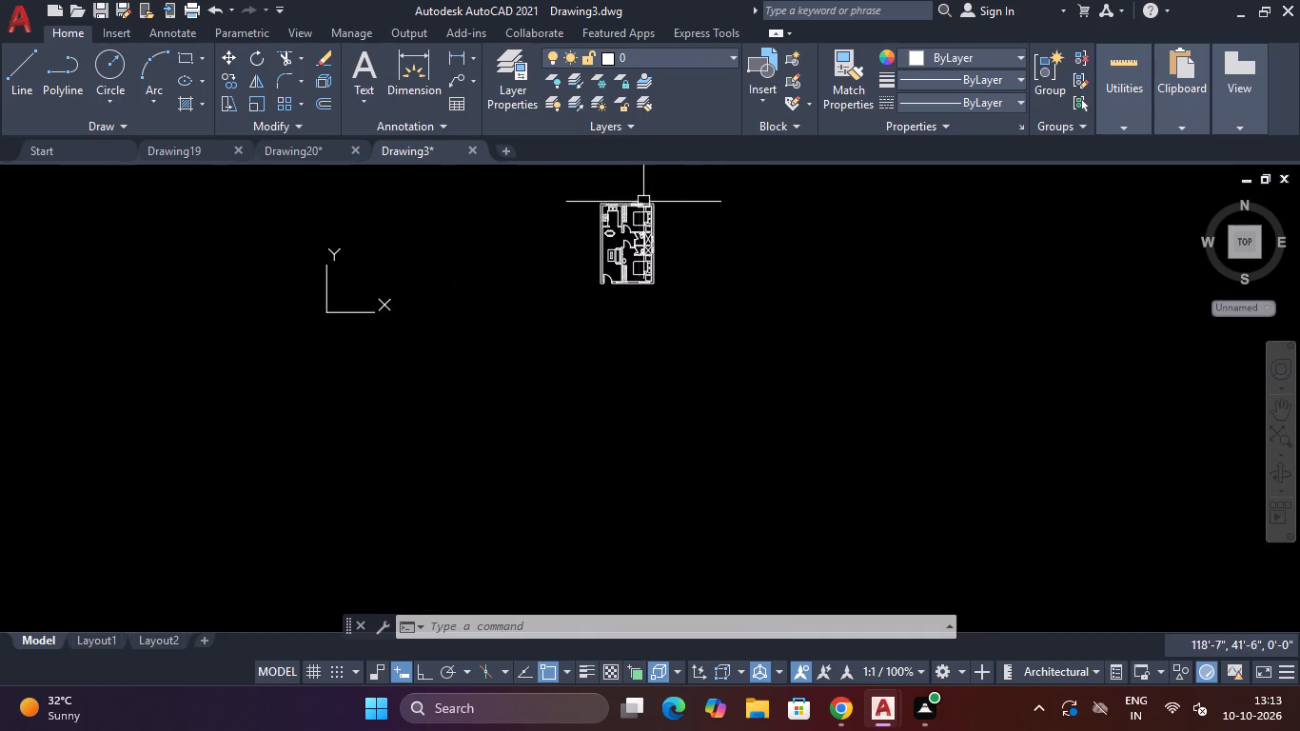
scroll(656, 204, "up", 3)
key("Escape")
key("Escape")
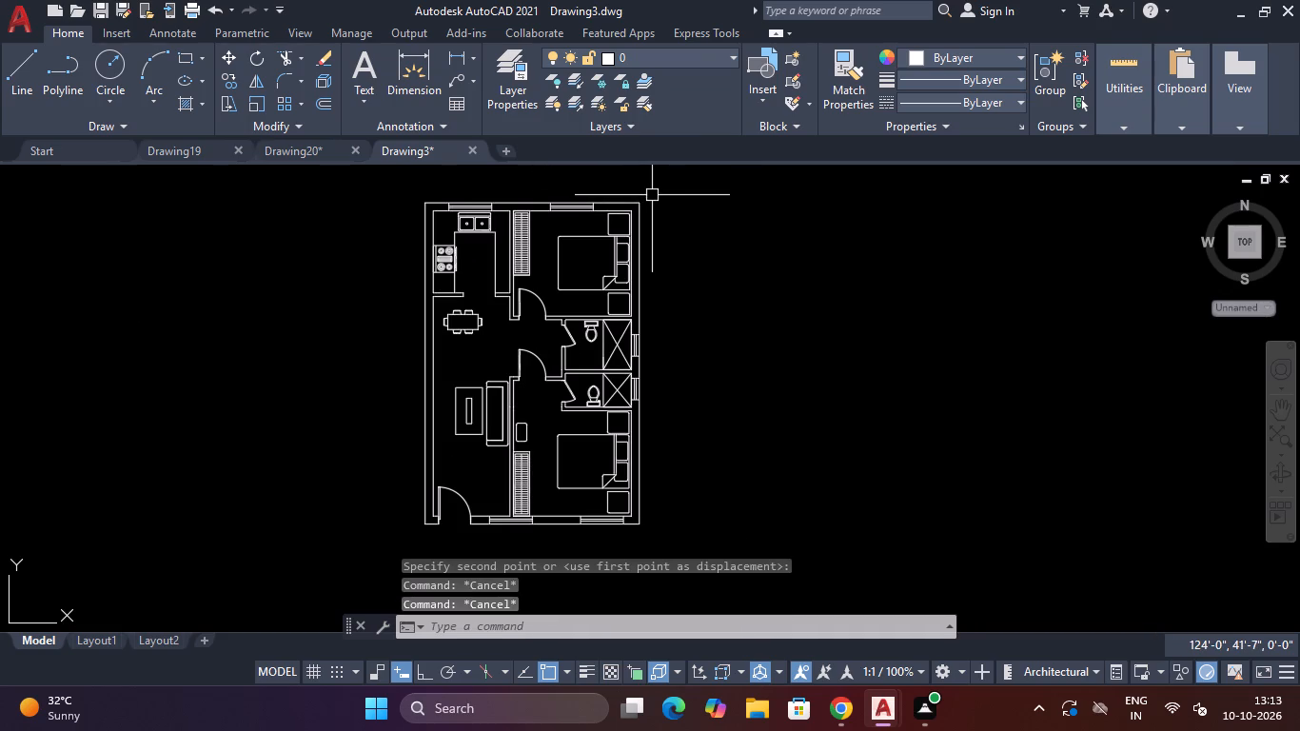
type("H")
key("space")
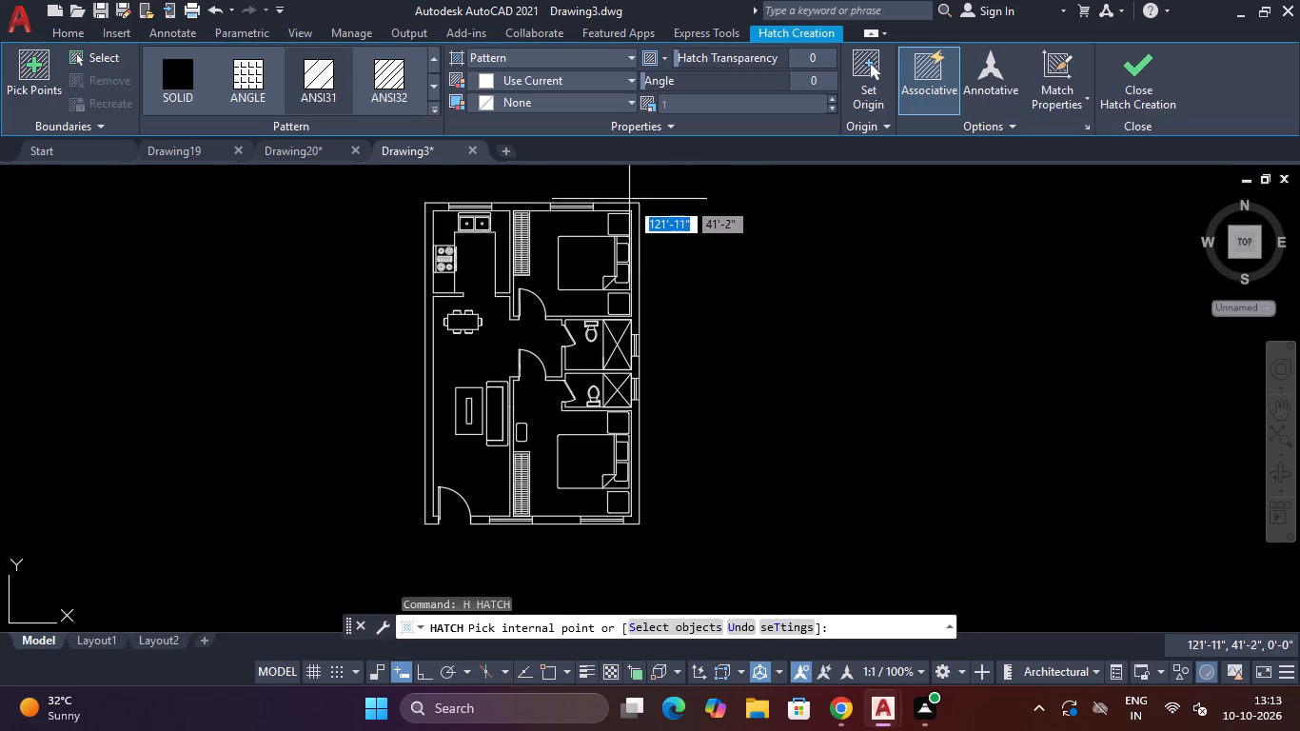
left_click(186, 82)
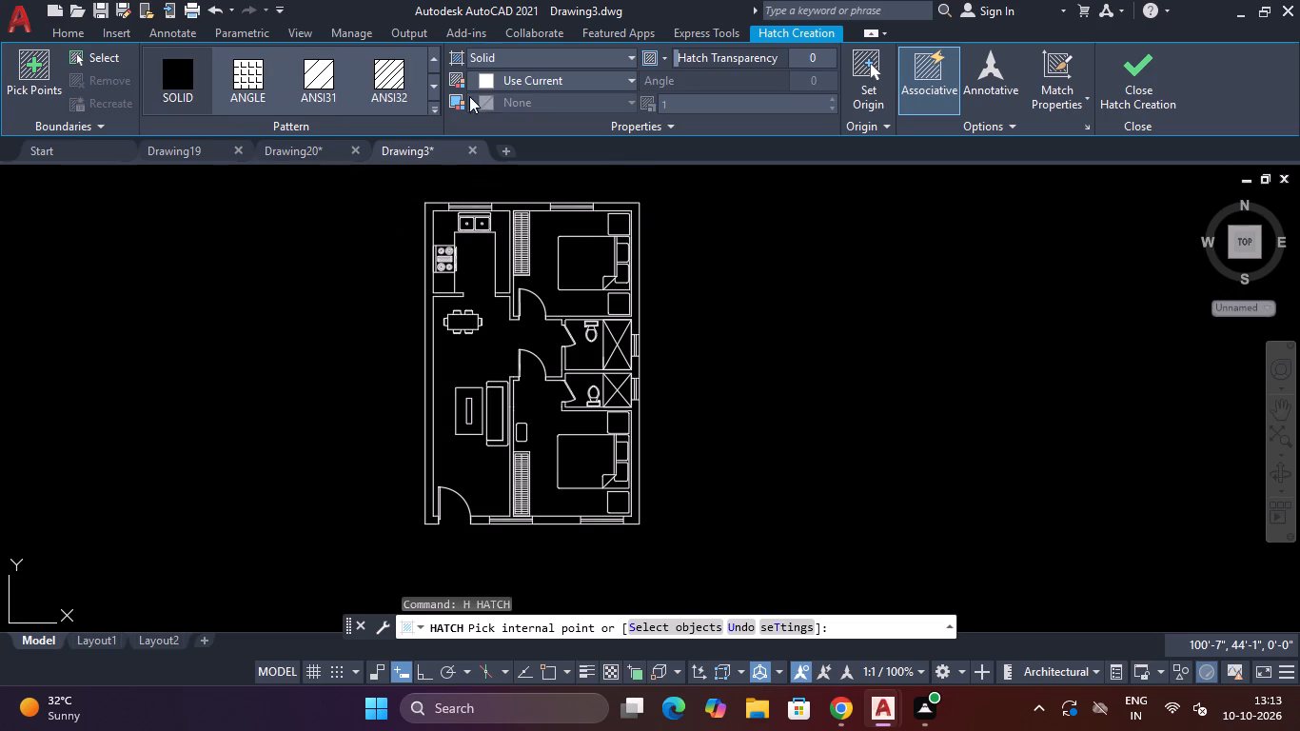
left_click(500, 79)
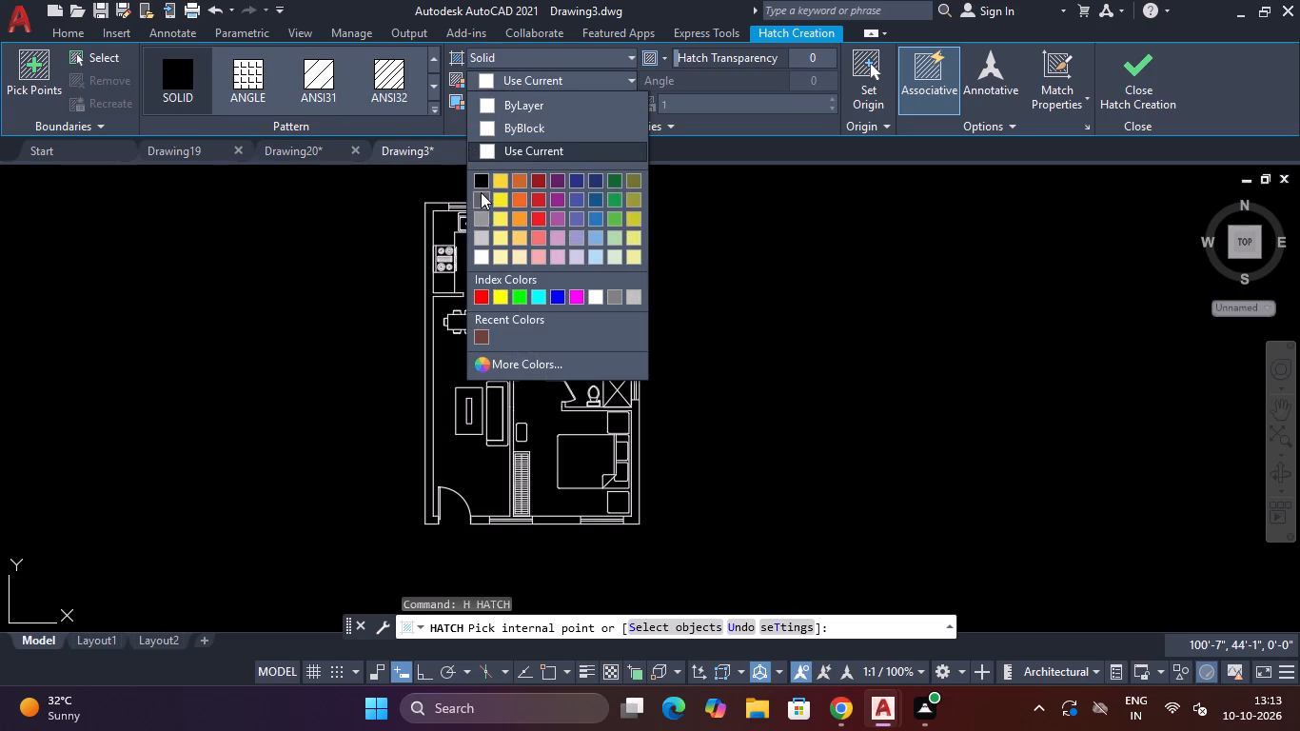
left_click(481, 192)
scroll(481, 199, "up", 3)
left_click(567, 235)
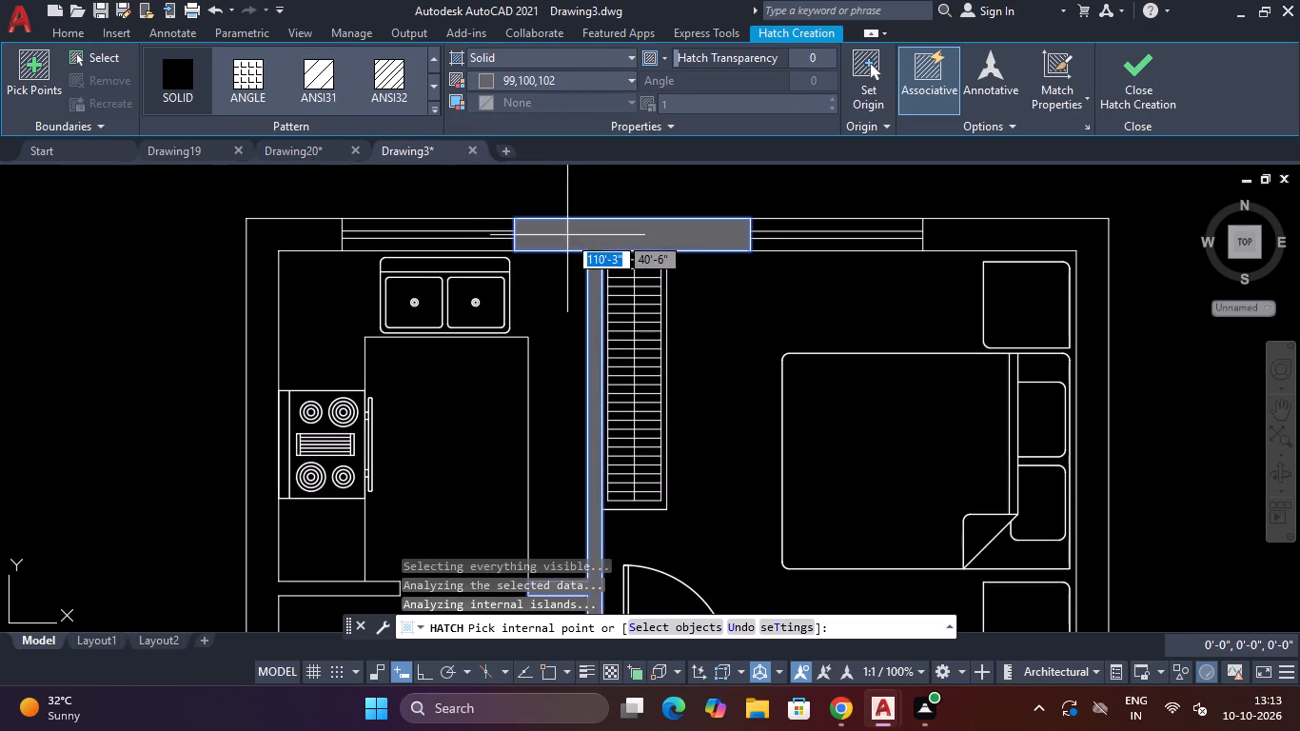
key("Escape")
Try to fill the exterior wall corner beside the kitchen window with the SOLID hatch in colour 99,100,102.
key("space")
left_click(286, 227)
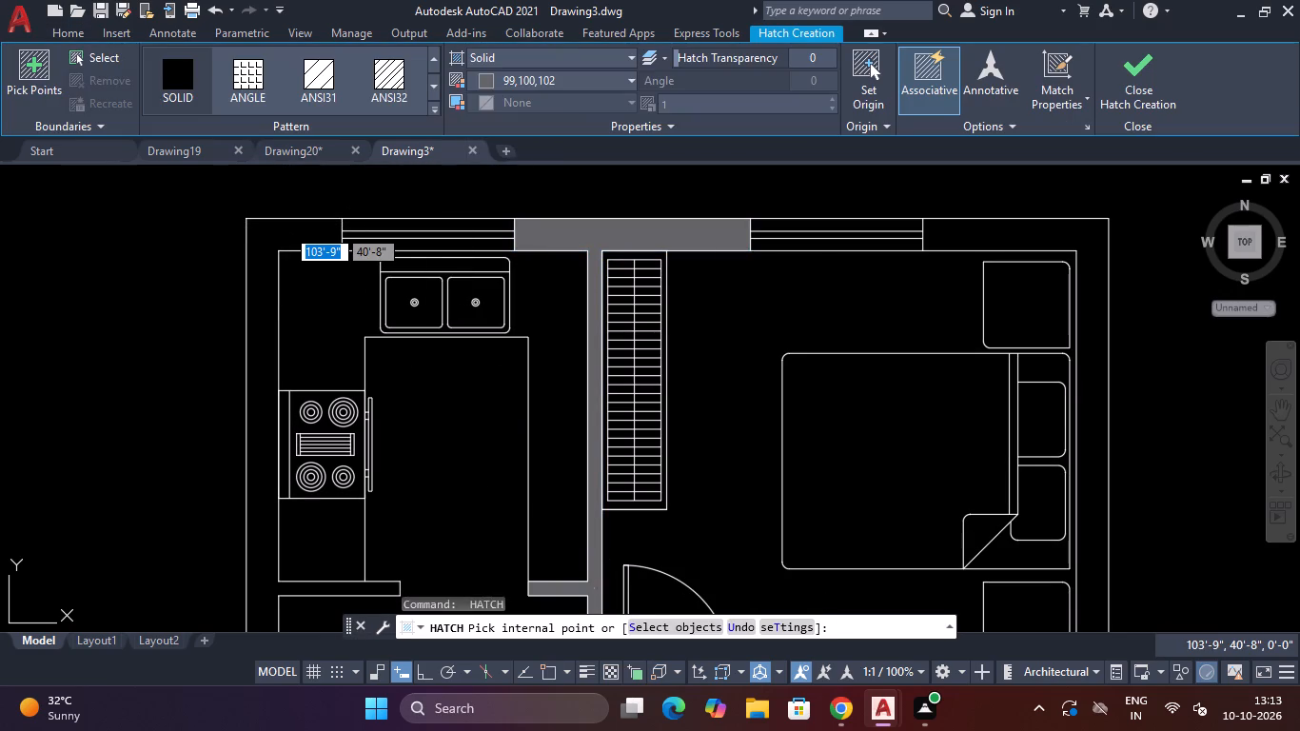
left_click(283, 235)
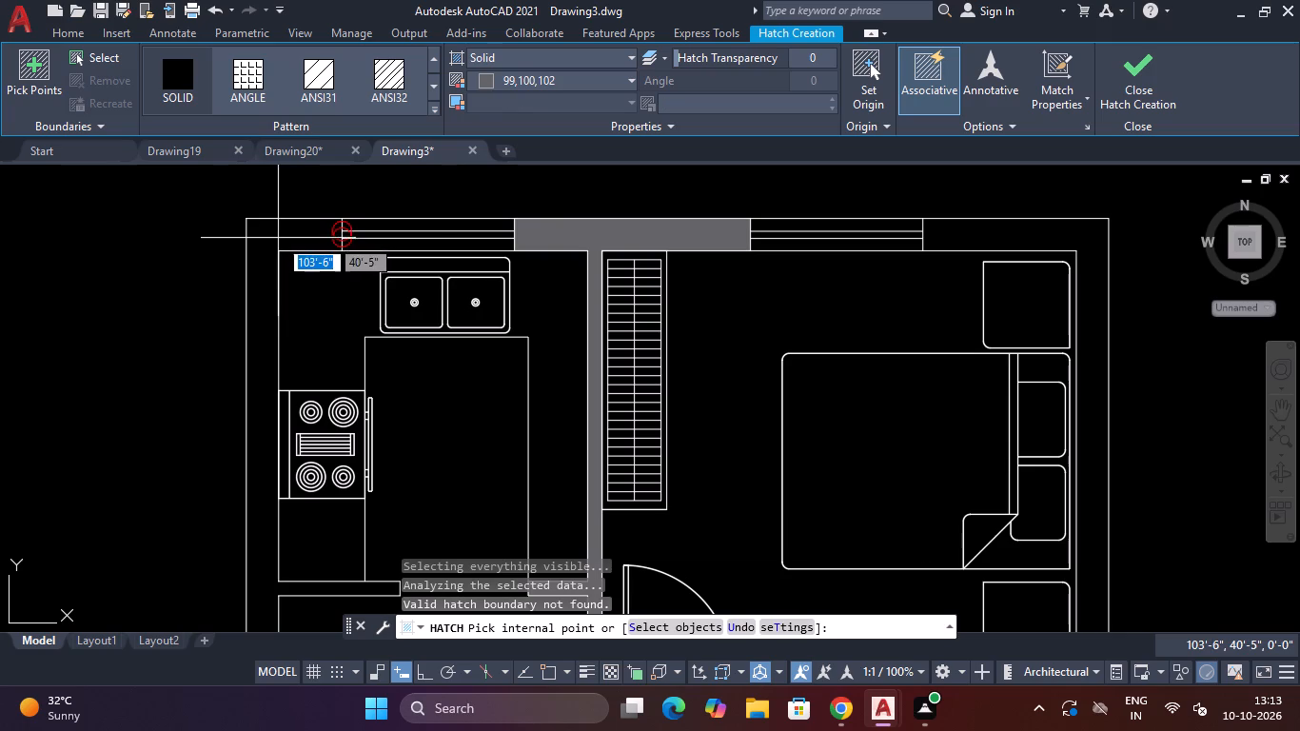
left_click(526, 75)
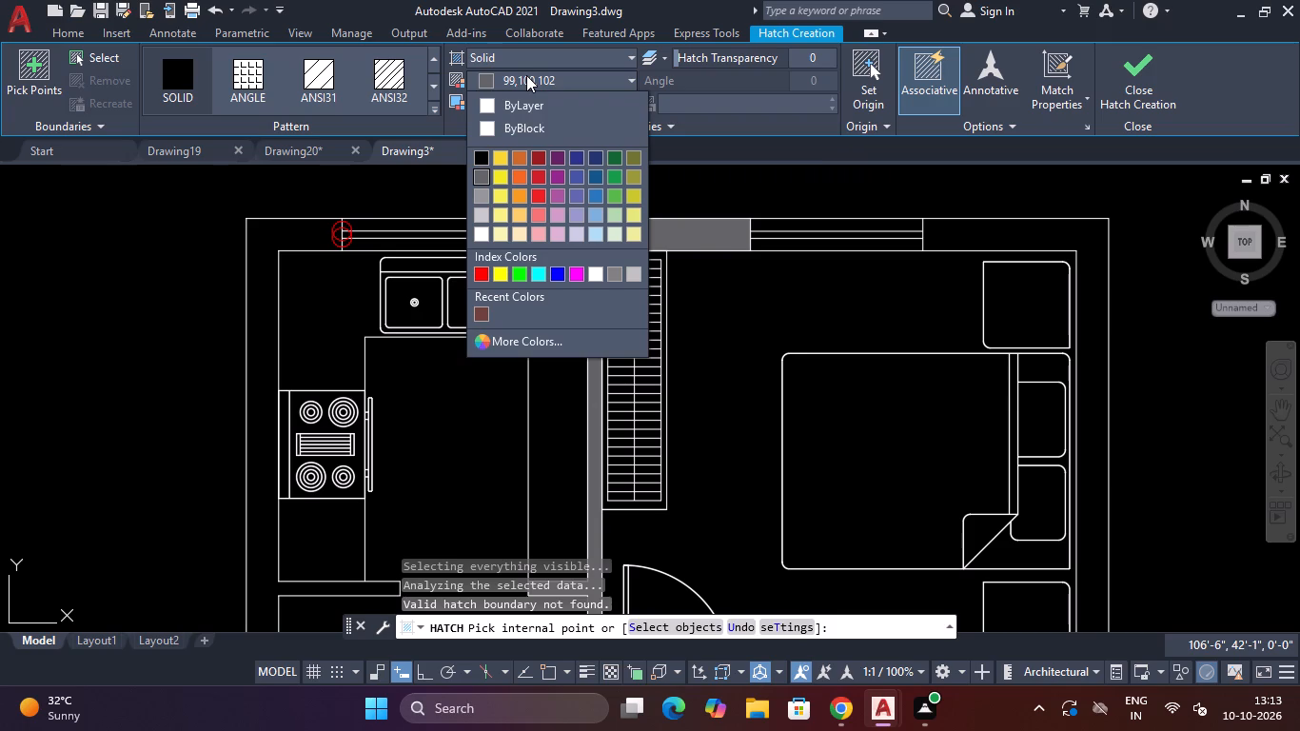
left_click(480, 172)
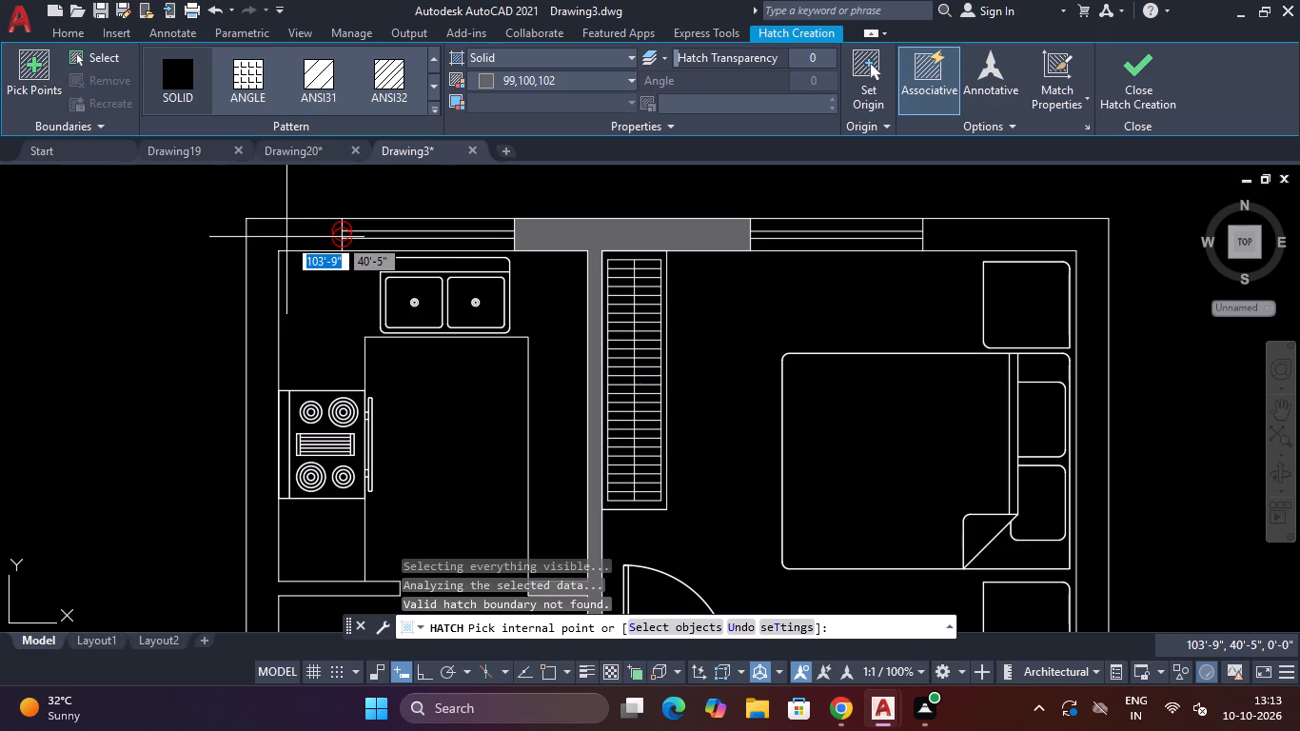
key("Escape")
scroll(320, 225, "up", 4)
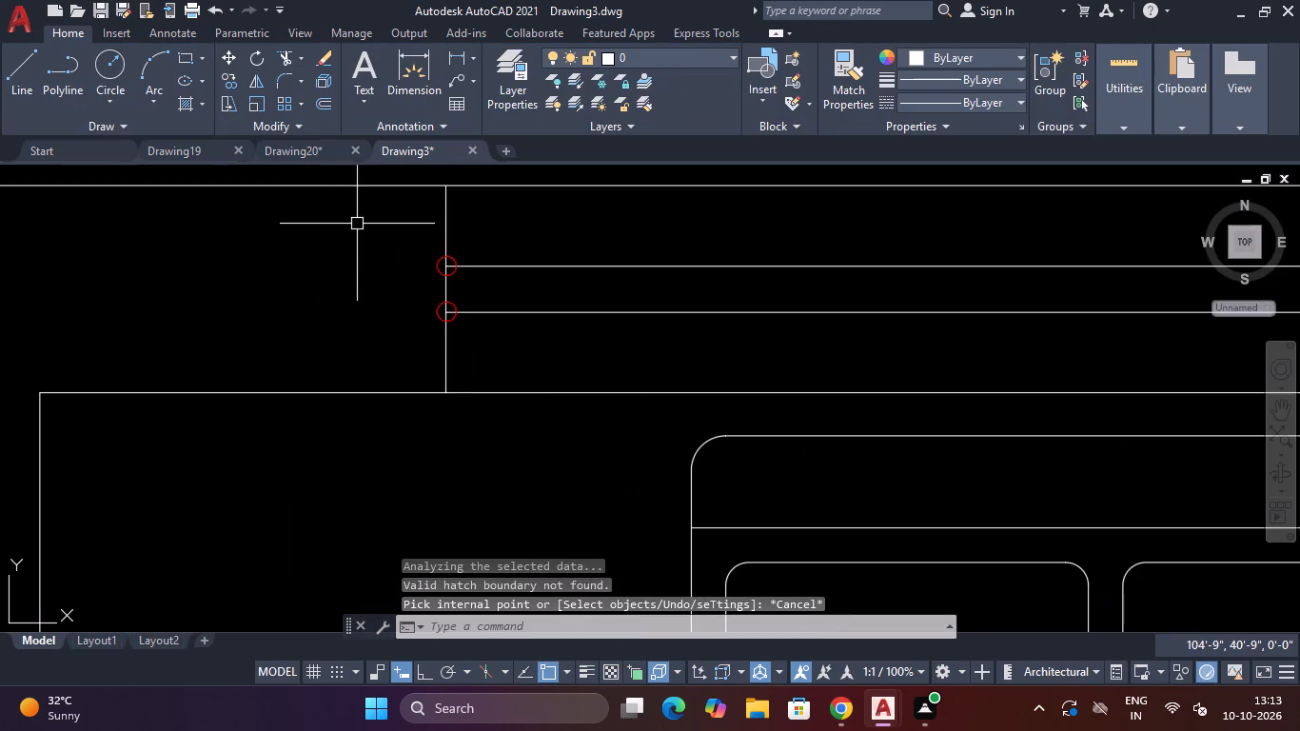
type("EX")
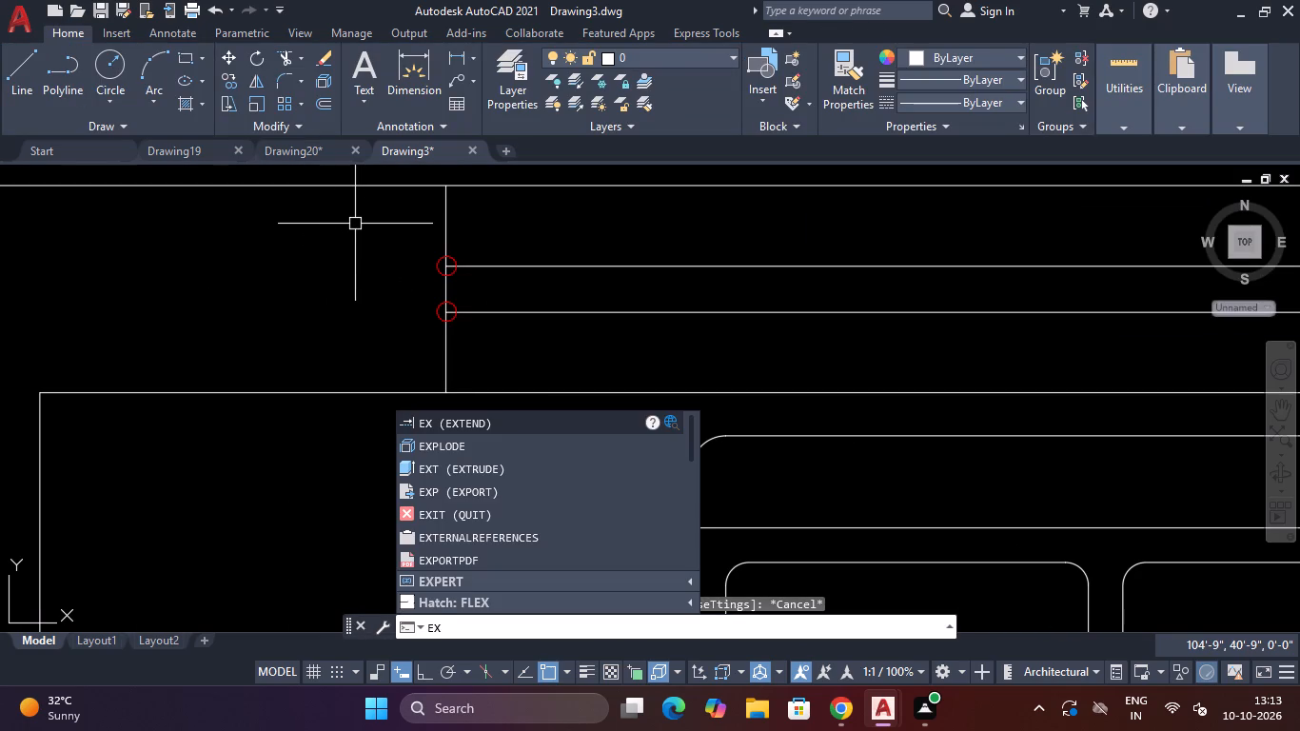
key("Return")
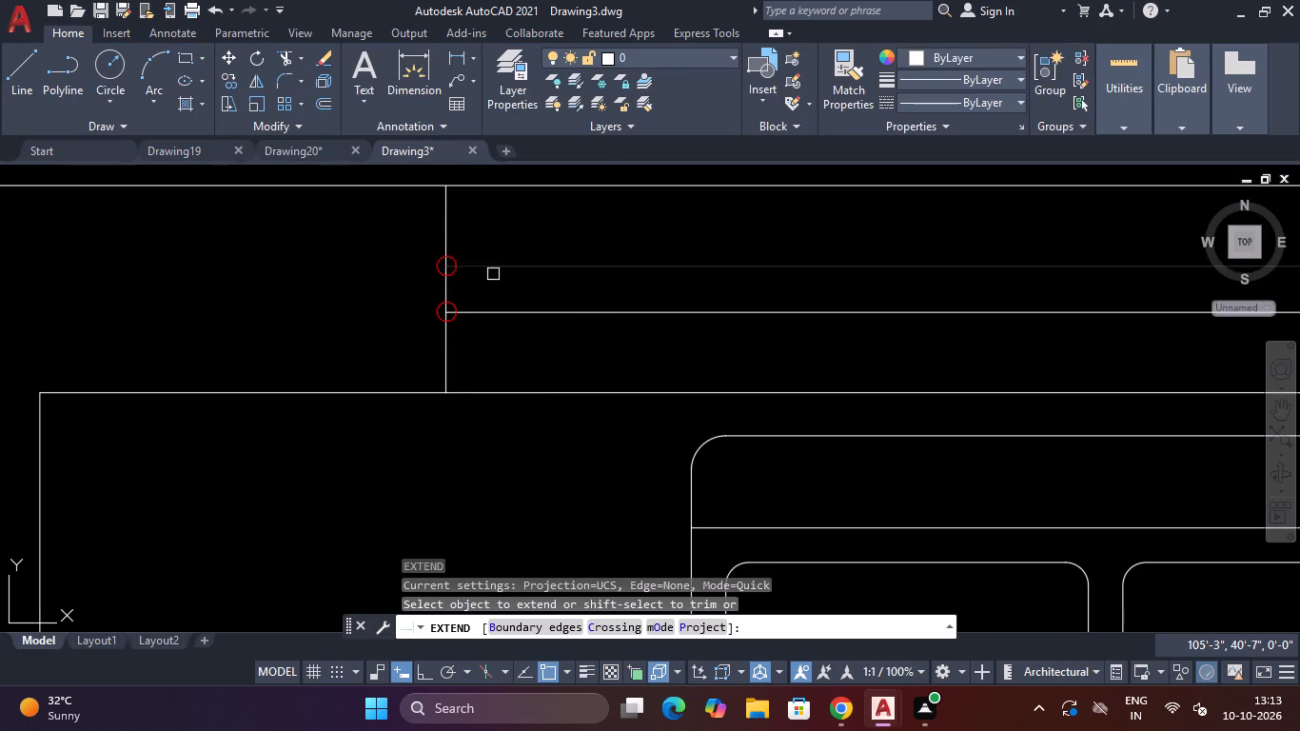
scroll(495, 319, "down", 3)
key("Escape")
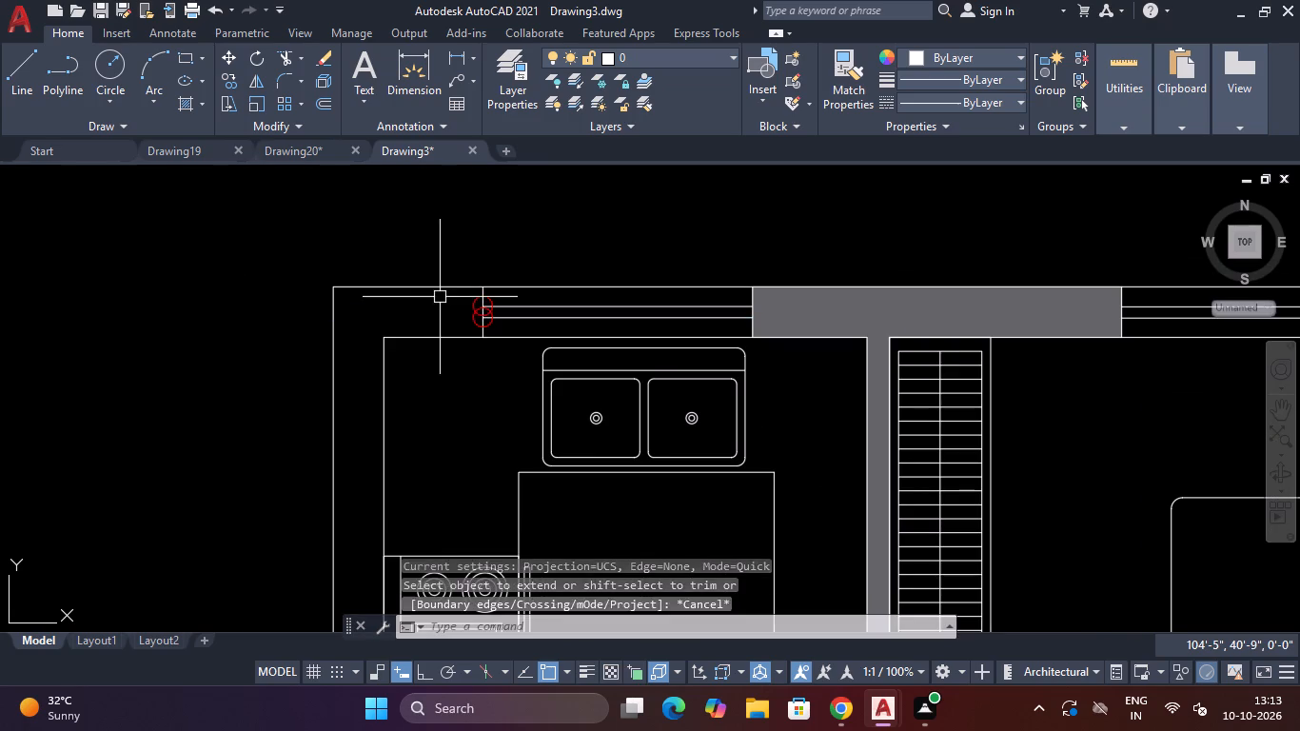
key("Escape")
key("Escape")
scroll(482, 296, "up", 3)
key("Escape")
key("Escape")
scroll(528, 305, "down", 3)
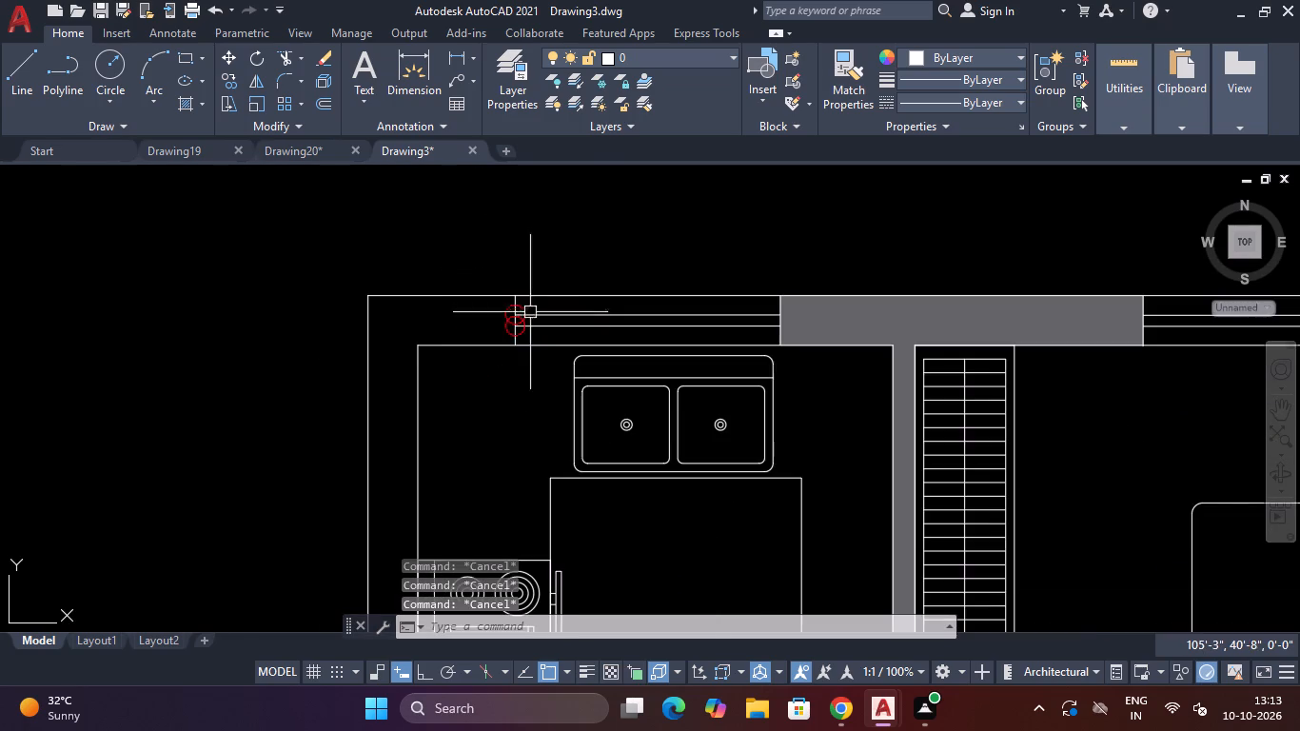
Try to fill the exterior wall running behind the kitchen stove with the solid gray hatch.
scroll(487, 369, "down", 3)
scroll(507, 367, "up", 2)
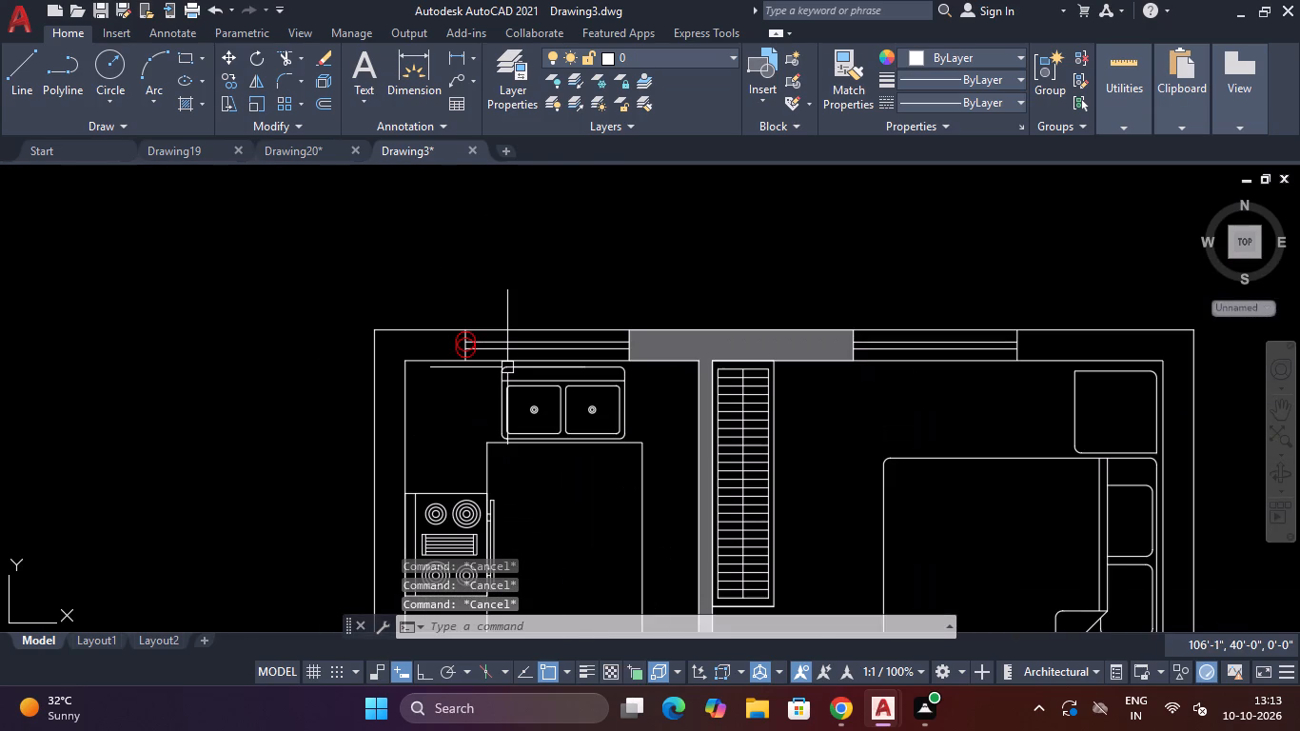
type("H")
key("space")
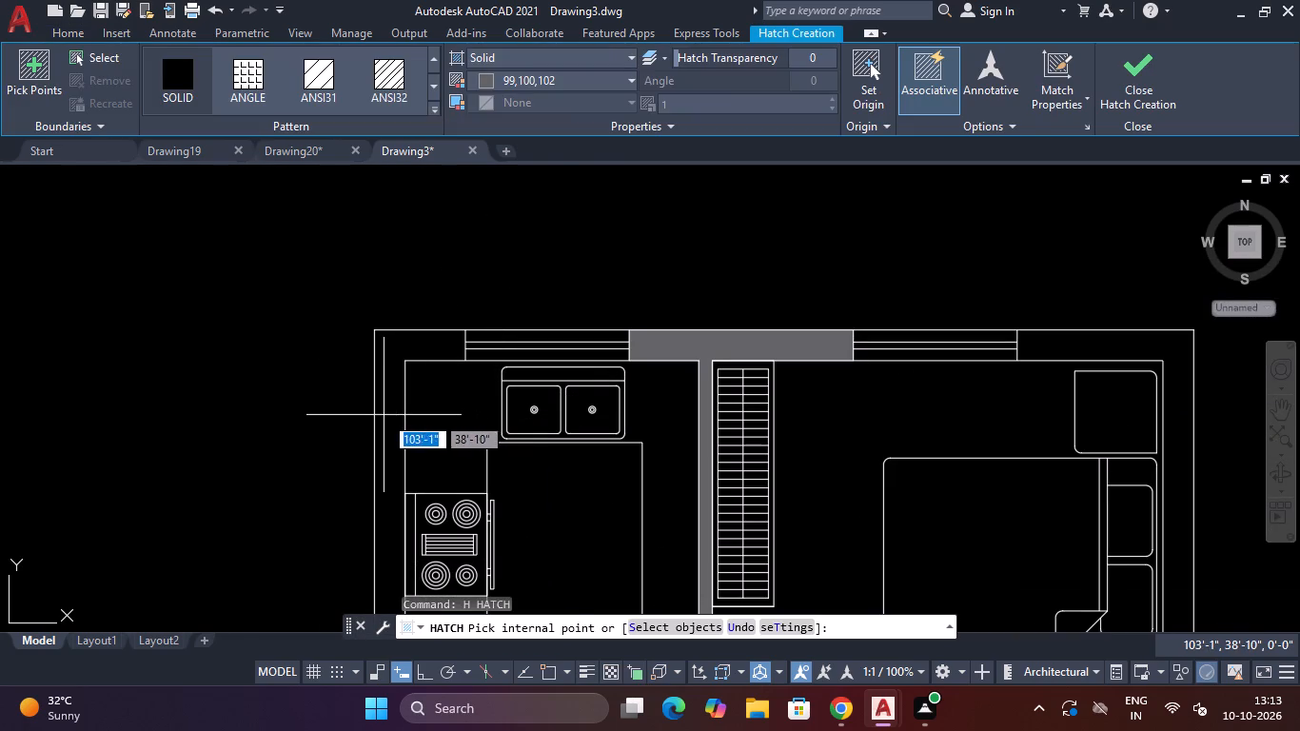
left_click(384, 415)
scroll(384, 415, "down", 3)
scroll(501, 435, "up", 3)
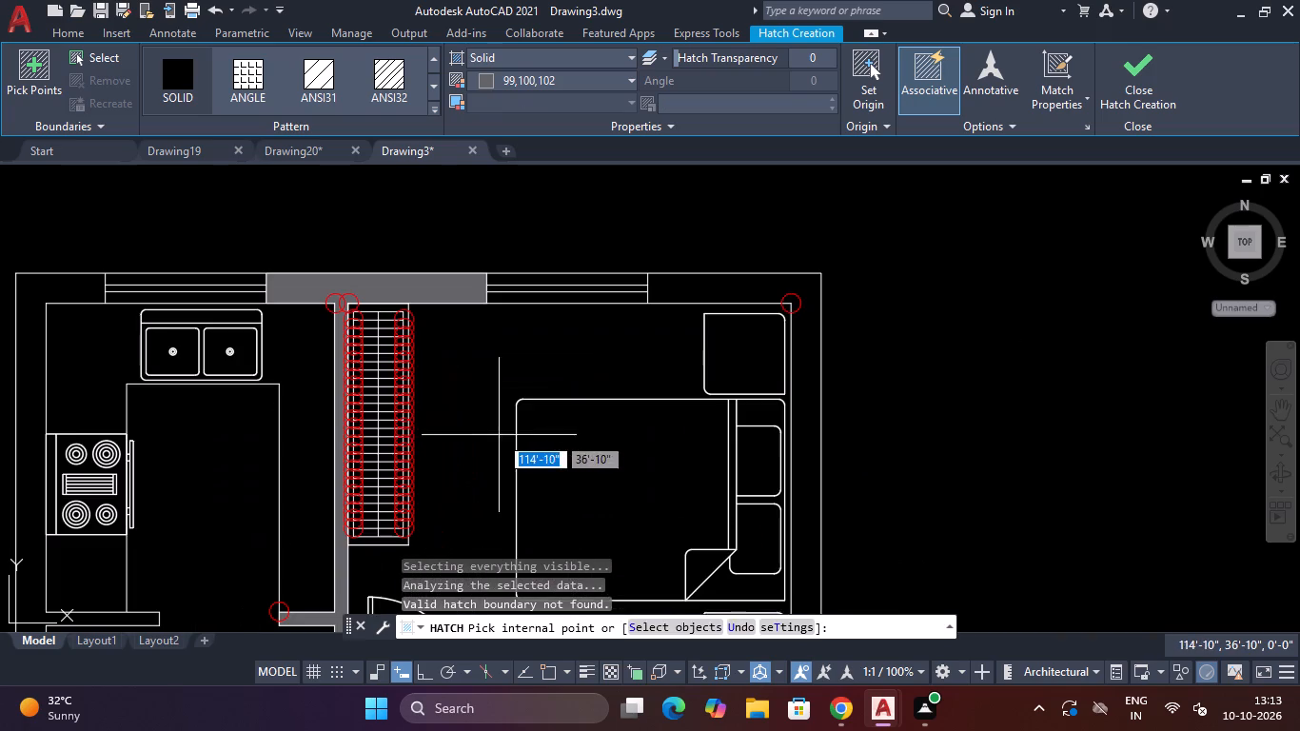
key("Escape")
Fill the exterior wall around the upper bedroom's outer corner and the wall section between the two bathroom windows with solid gray hatch.
scroll(491, 440, "down", 6)
key("space")
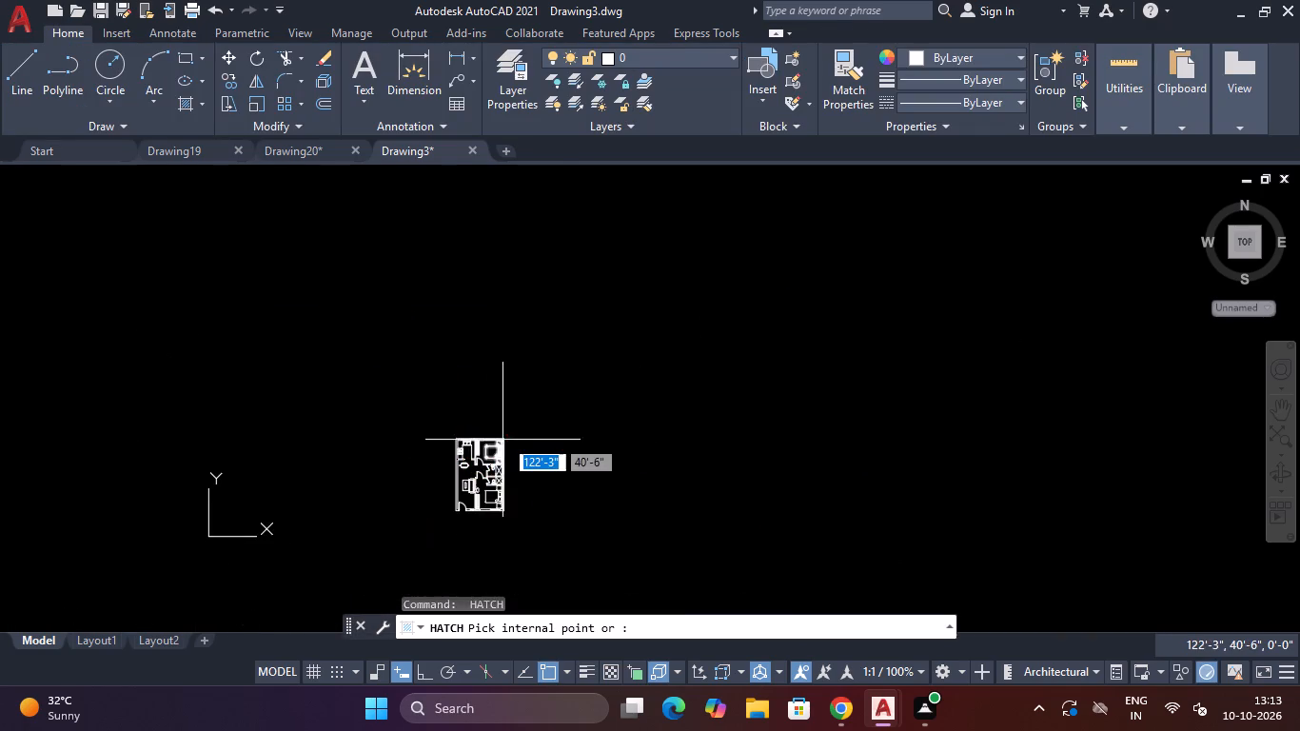
scroll(503, 438, "up", 4)
left_click(478, 452)
scroll(478, 452, "down", 5)
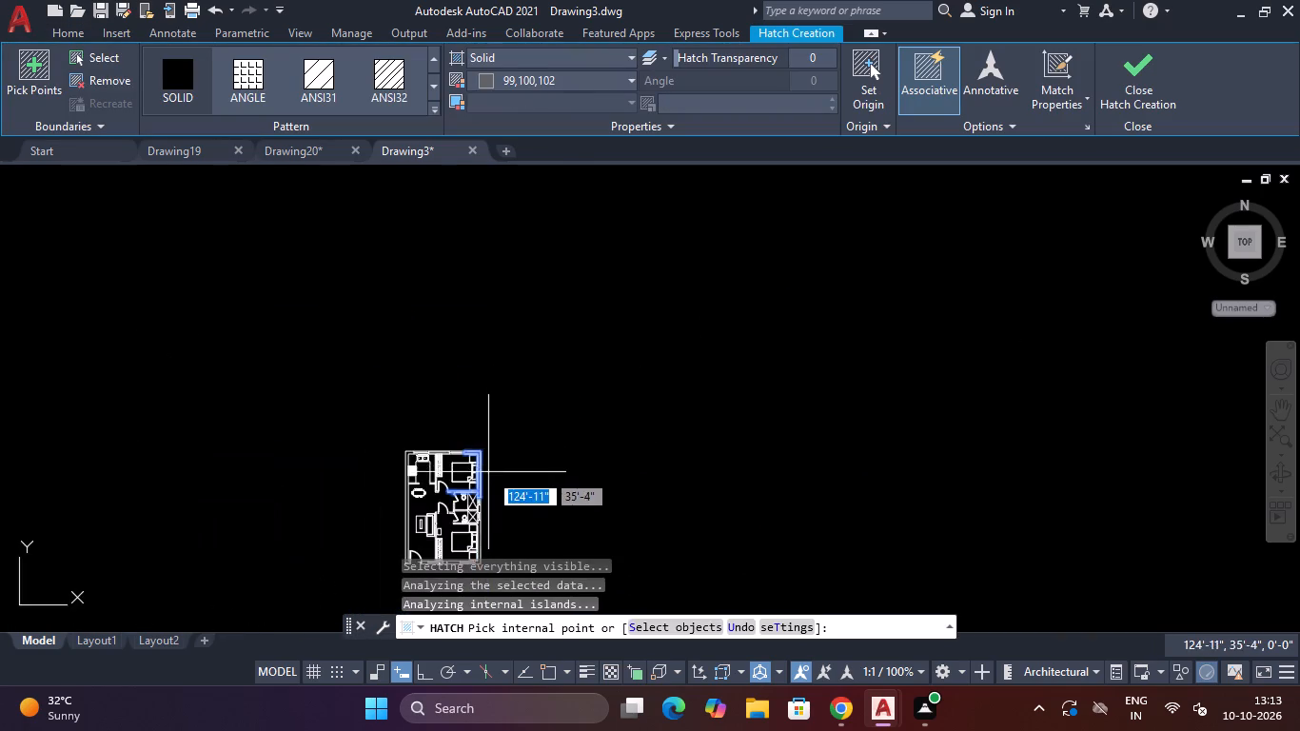
scroll(488, 482, "down", 2)
scroll(479, 505, "up", 7)
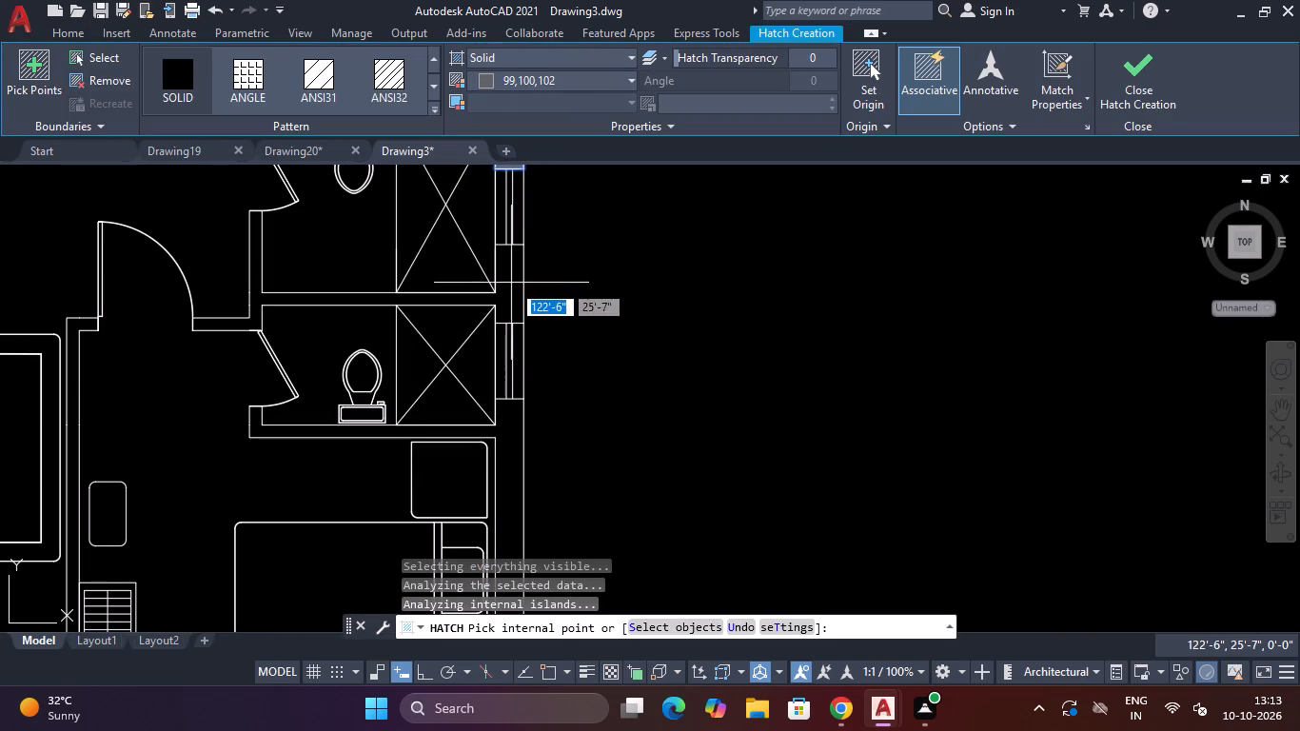
left_click(511, 283)
scroll(513, 286, "down", 3)
key("Escape")
Fill the exterior wall around the lower bedroom's outer corner with the solid gray hatch.
key("space")
scroll(518, 358, "up", 3)
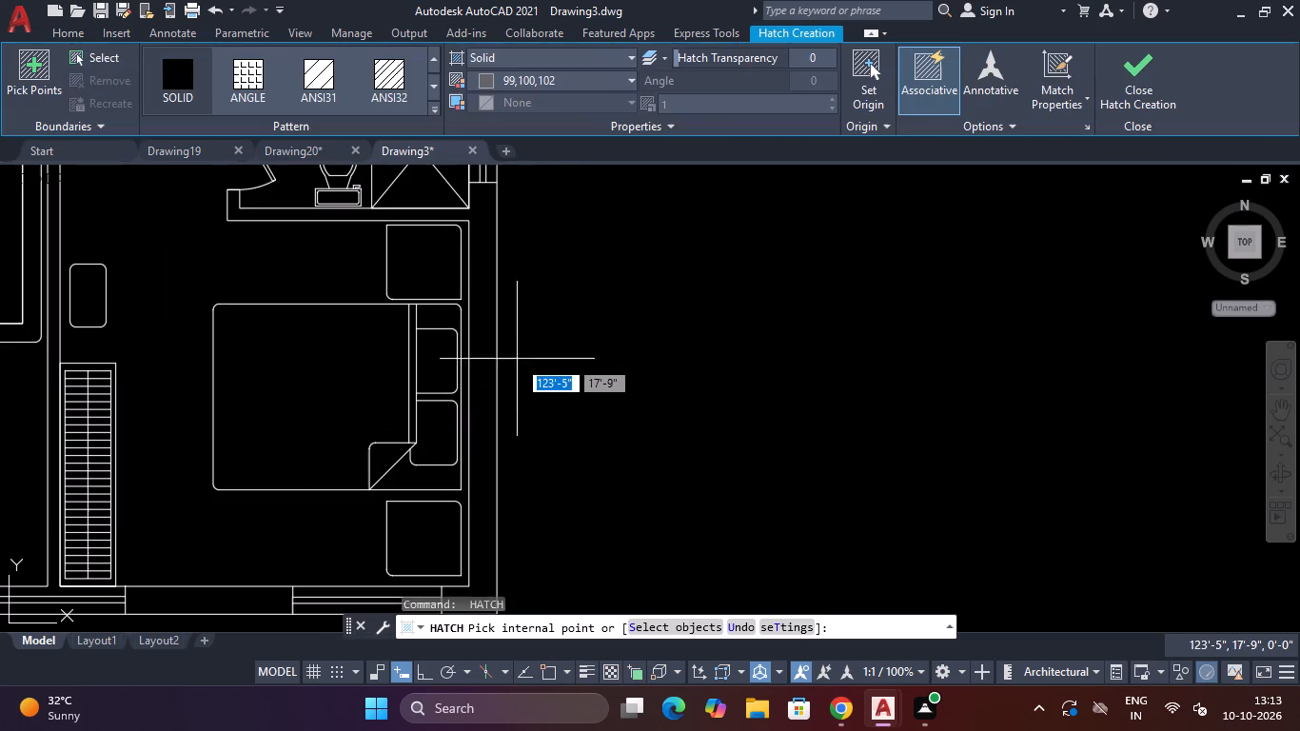
left_click(490, 372)
scroll(490, 372, "down", 5)
key("Escape")
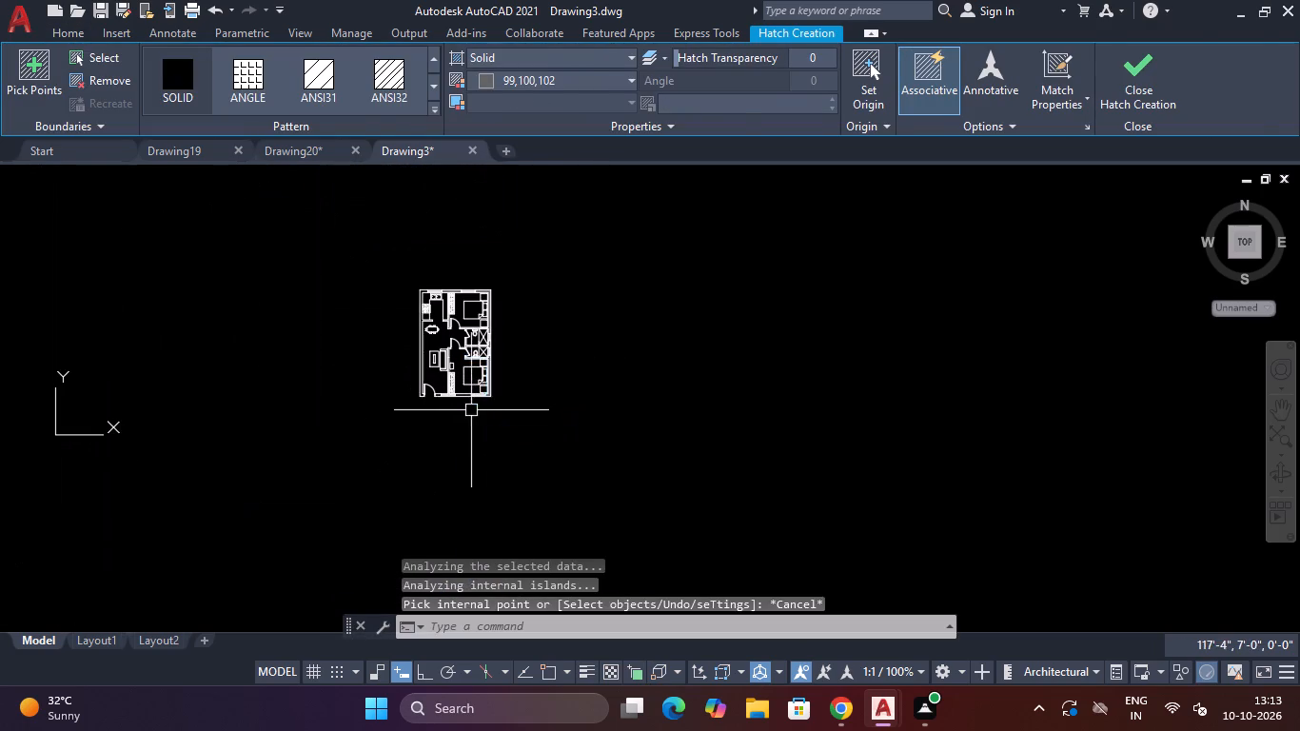
Fill the bottom exterior wall between the two windows and the short section beside the entrance door with the solid gray hatch.
scroll(465, 402, "up", 4)
key("space")
left_click(443, 364)
scroll(442, 365, "down", 4)
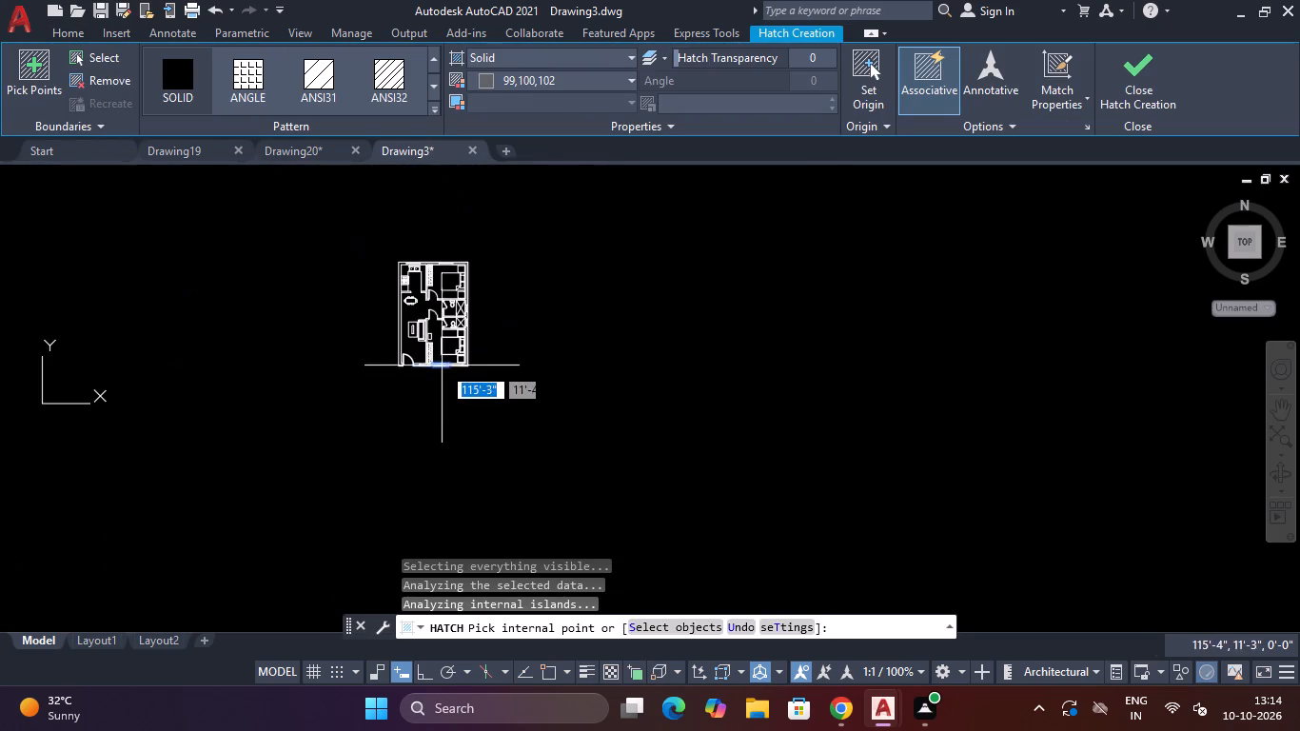
key("Escape")
key("space")
scroll(403, 351, "up", 4)
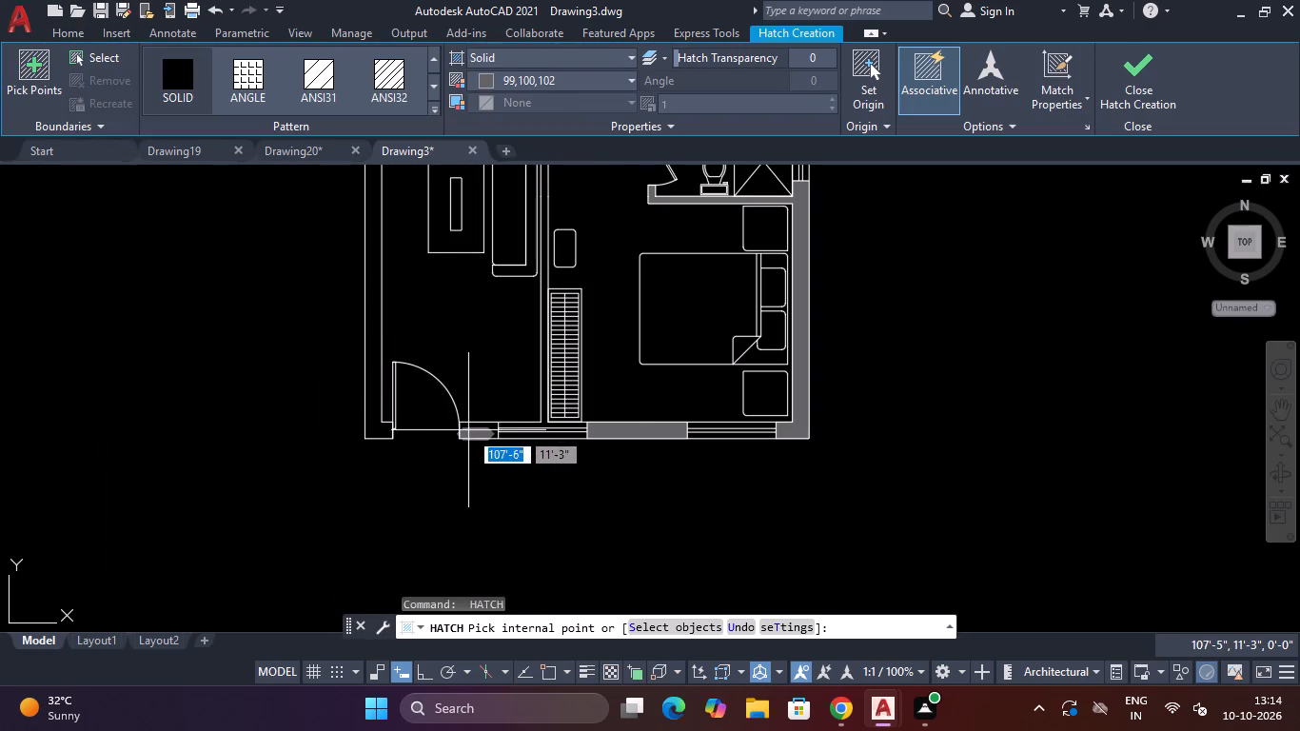
left_click(468, 430)
scroll(464, 425, "down", 5)
key("Escape")
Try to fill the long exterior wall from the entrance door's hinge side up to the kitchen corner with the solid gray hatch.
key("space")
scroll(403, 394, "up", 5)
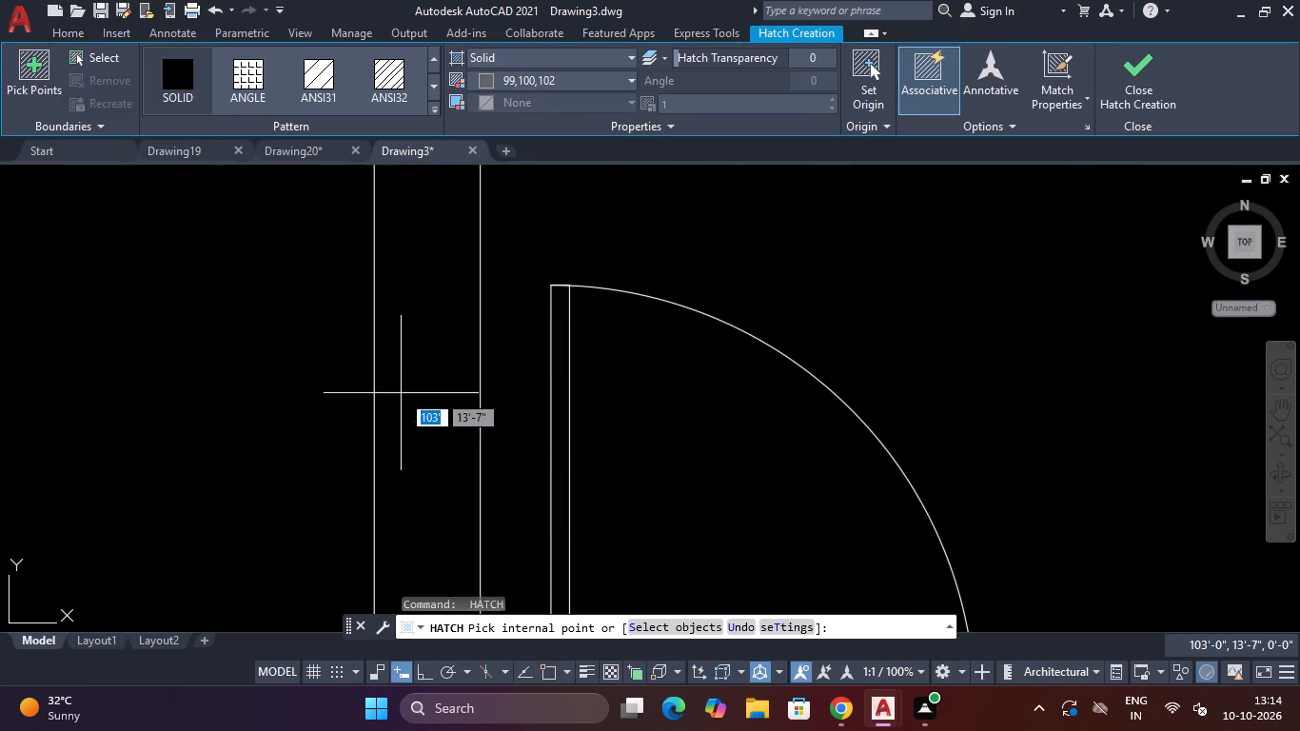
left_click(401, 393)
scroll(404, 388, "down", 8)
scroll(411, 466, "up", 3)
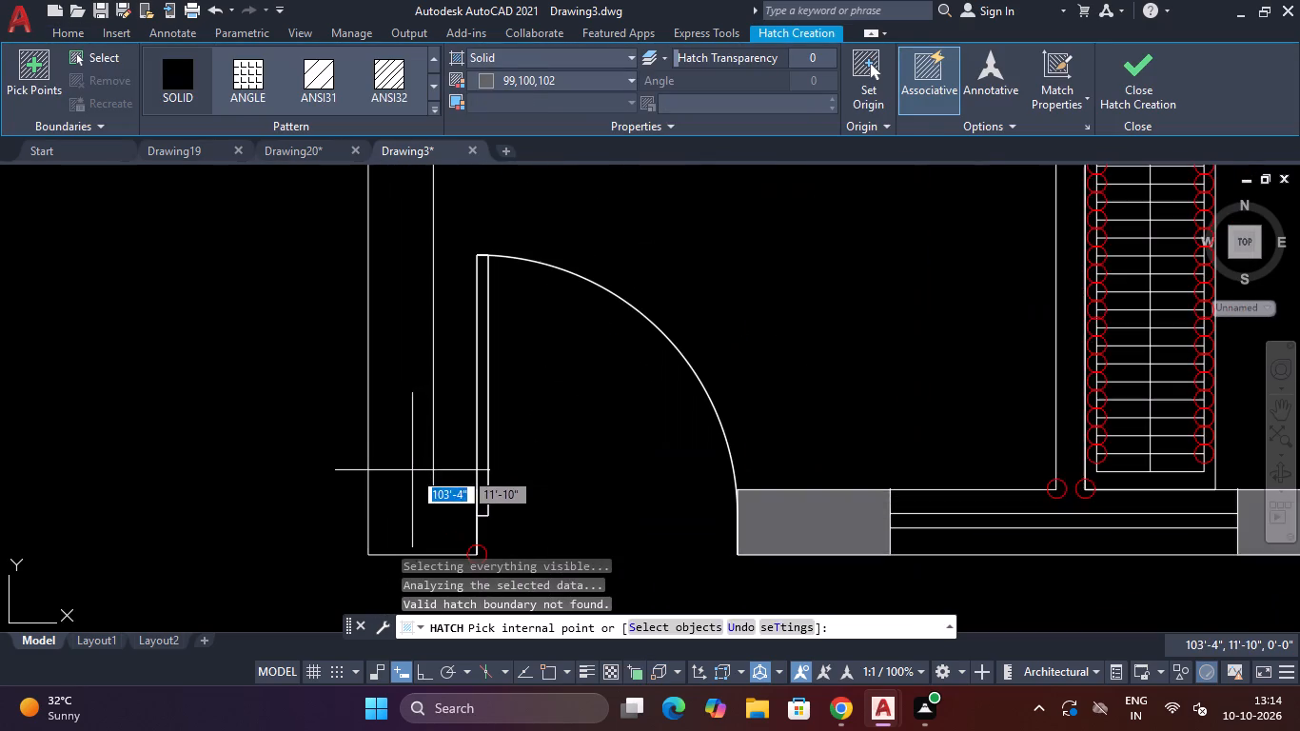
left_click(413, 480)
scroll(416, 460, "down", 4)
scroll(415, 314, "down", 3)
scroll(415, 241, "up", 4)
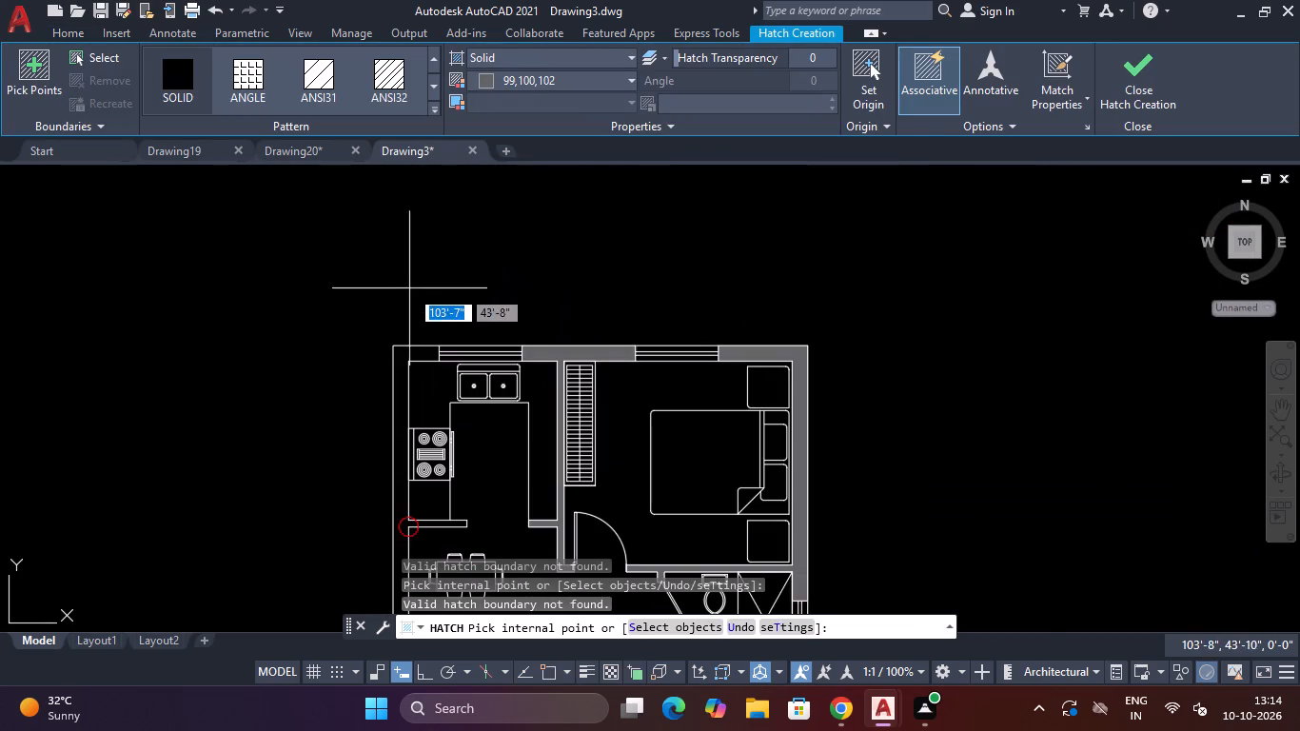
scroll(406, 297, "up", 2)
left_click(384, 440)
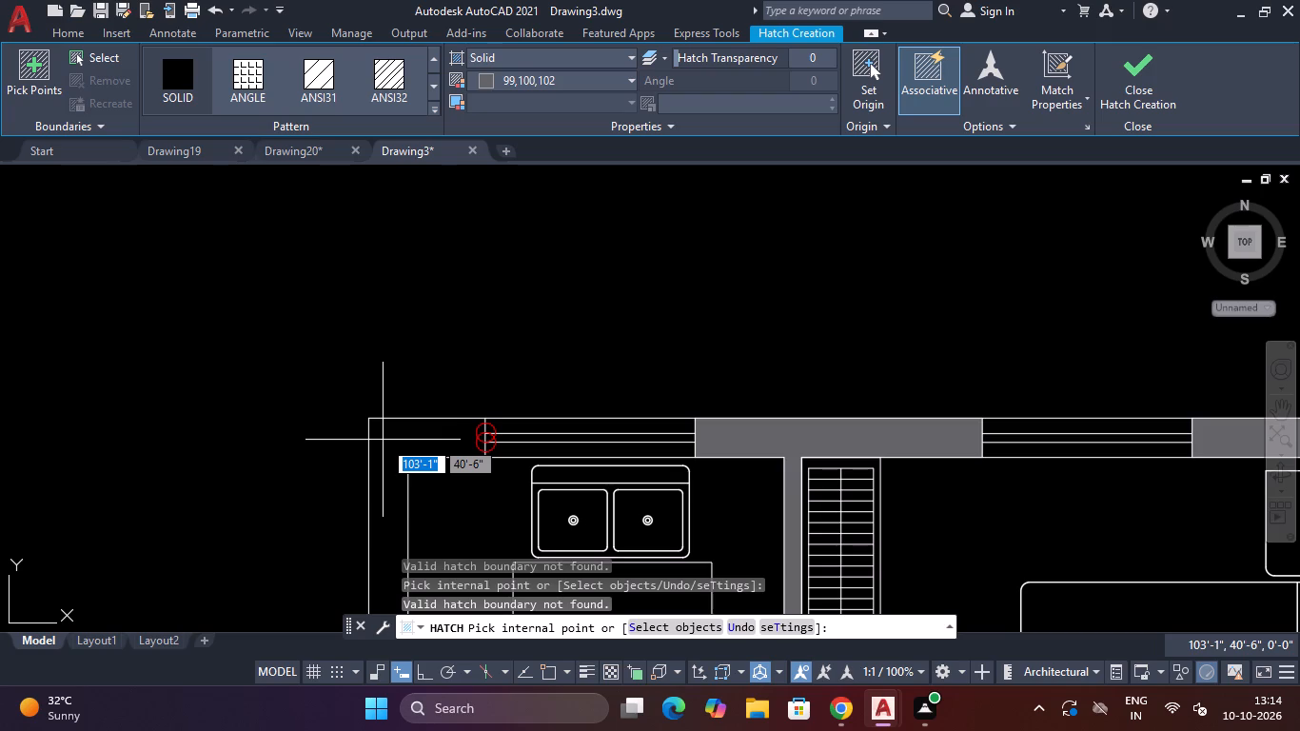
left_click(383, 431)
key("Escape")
Extend the kitchen window's two glass lines to the outer wall face and extend the jamb line at the window's far end.
scroll(483, 455, "up", 3)
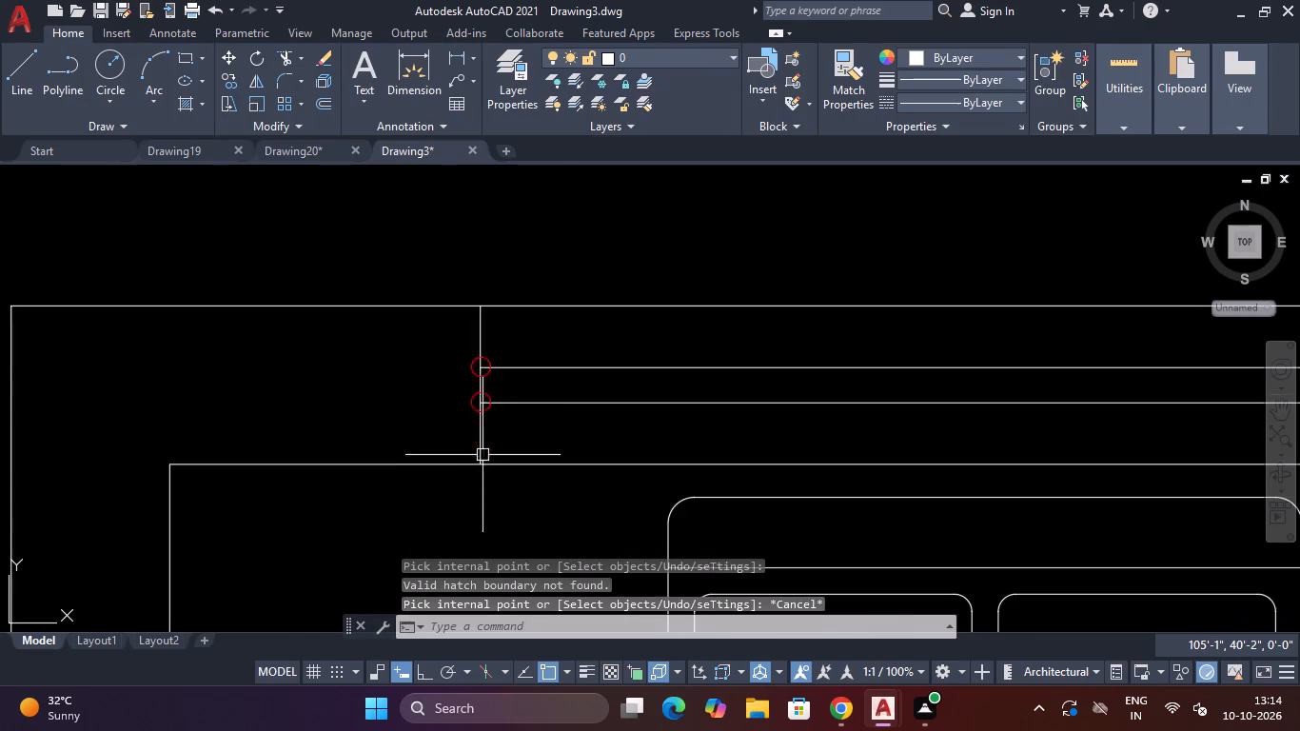
scroll(499, 371, "up", 6)
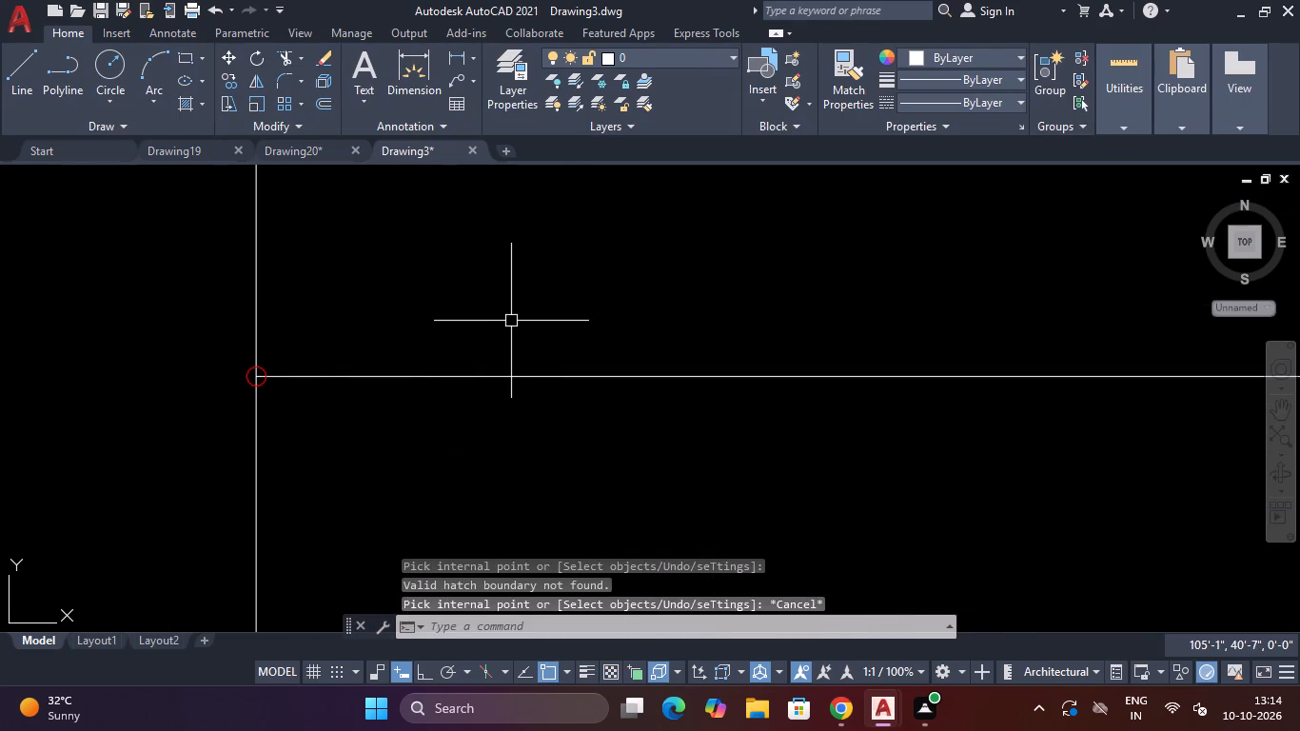
type("EX")
key("Return")
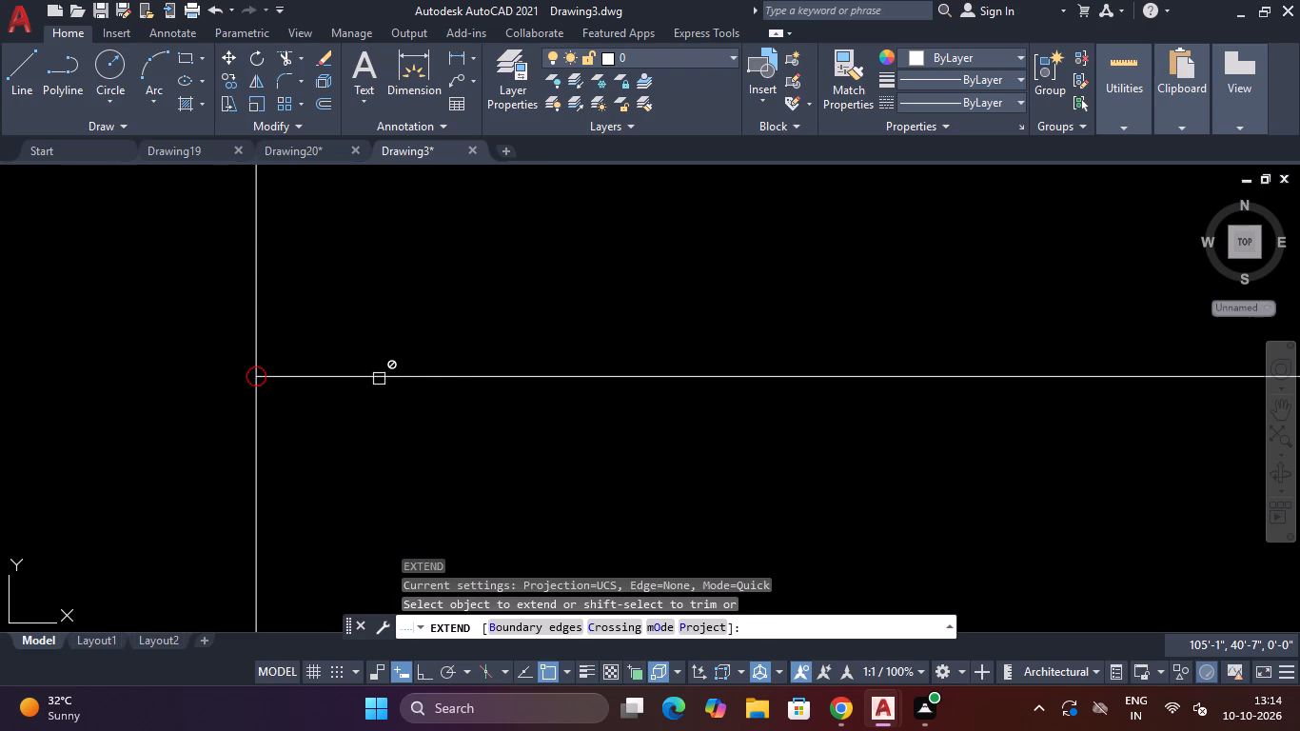
scroll(303, 377, "down", 5)
scroll(291, 390, "up", 1)
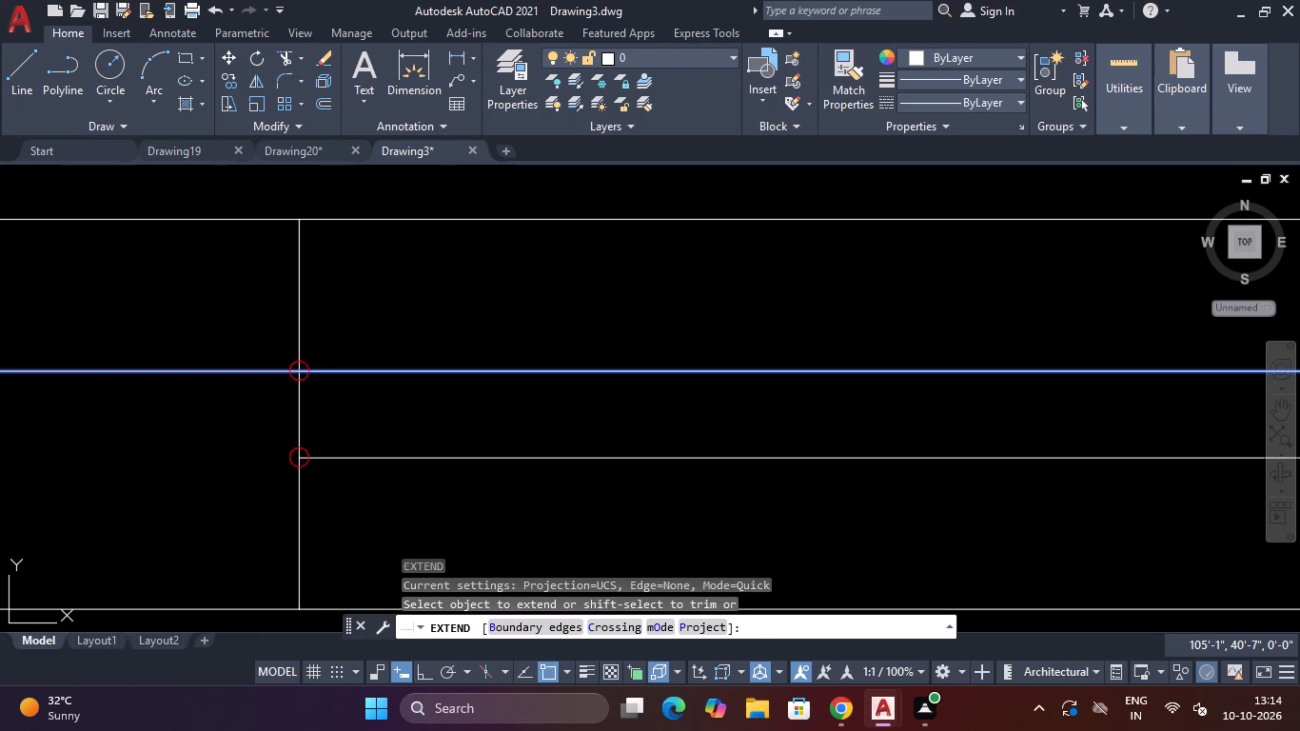
left_click(313, 367)
left_click(318, 462)
scroll(344, 451, "down", 5)
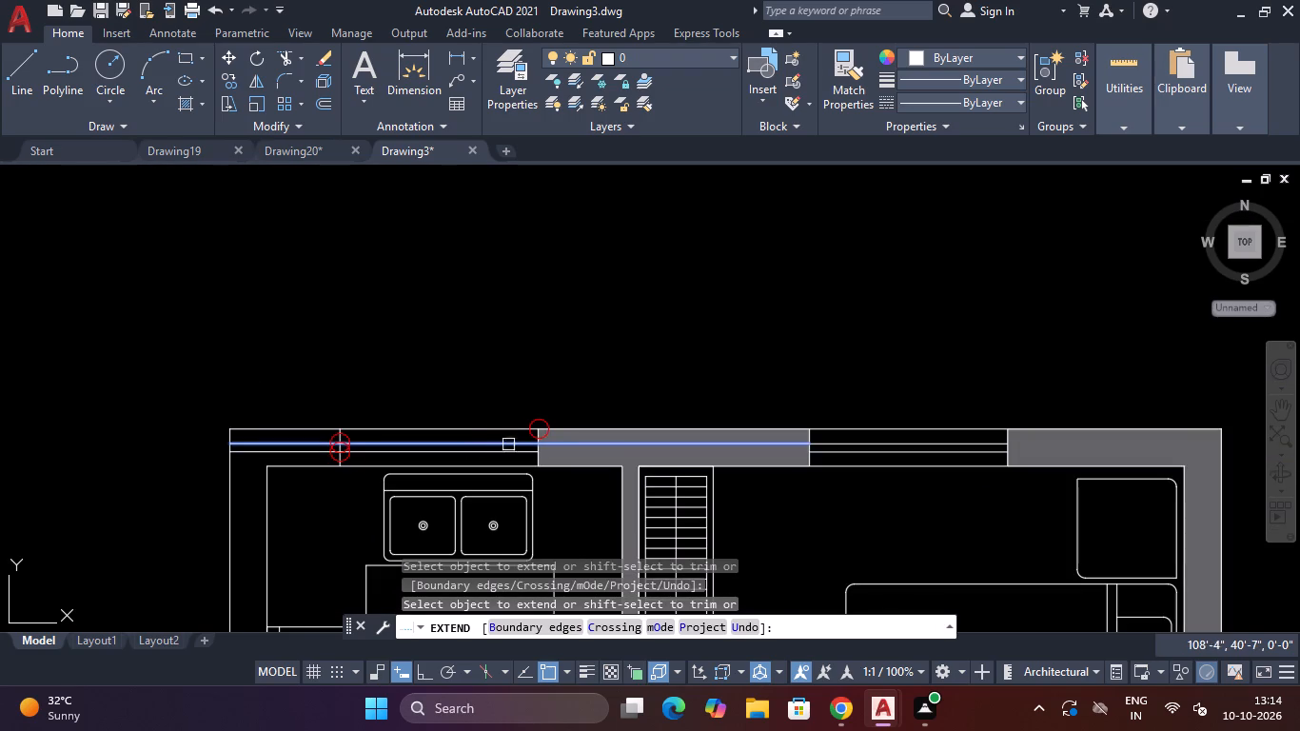
scroll(537, 441, "up", 6)
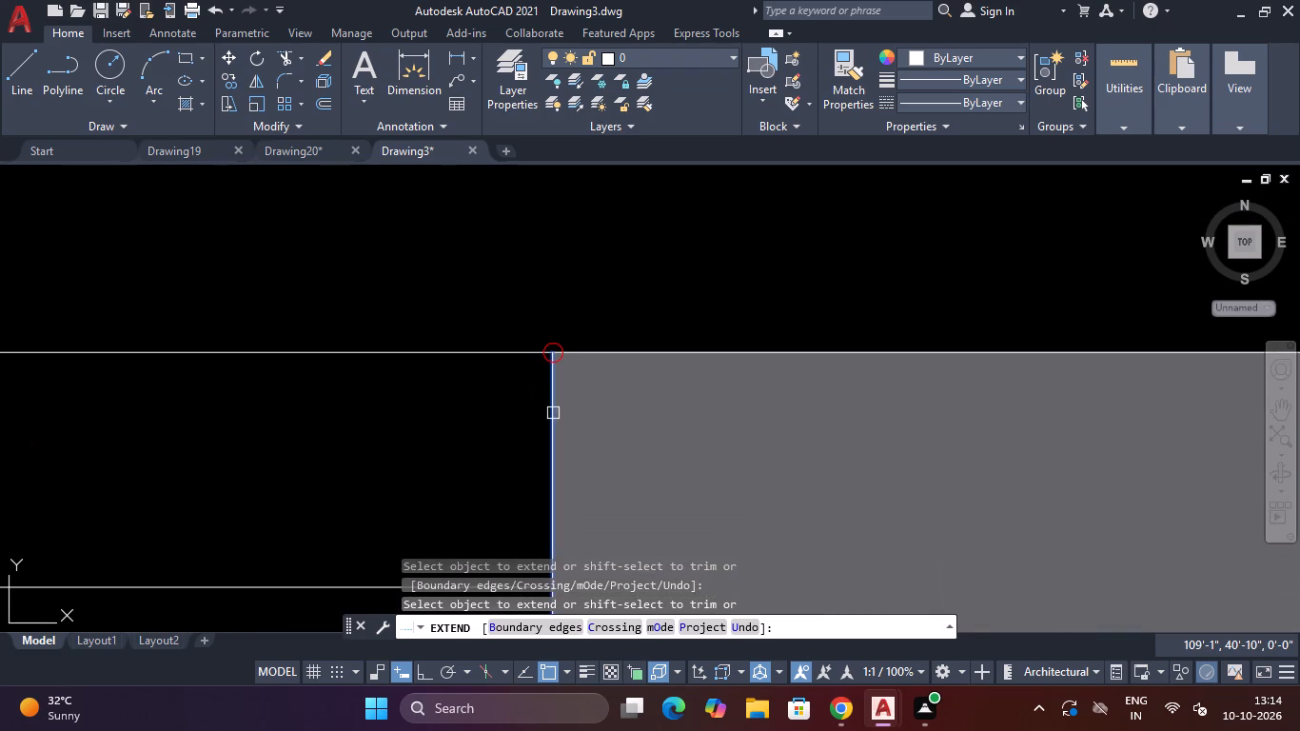
left_click(553, 410)
scroll(542, 410, "down", 5)
key("Escape")
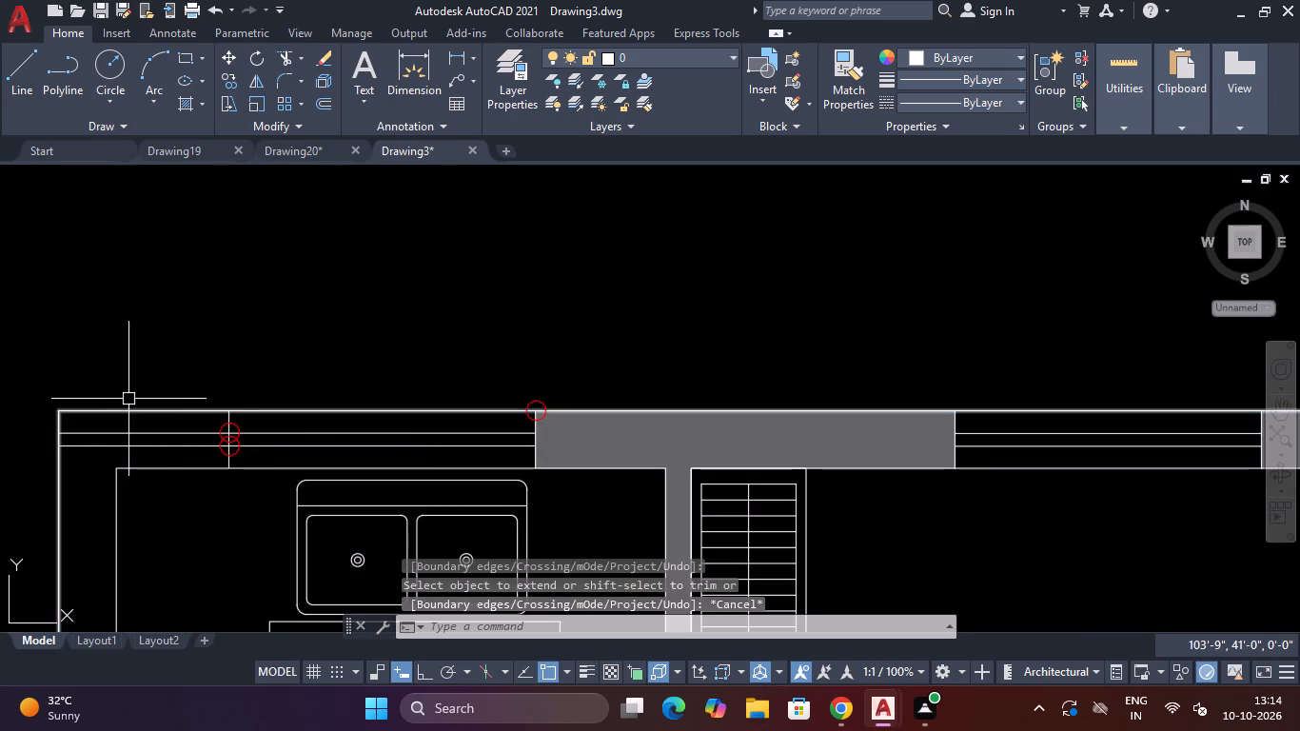
Trim the extended kitchen window lines back to the jamb, clearing them from the corner wall.
type("TR")
key("space")
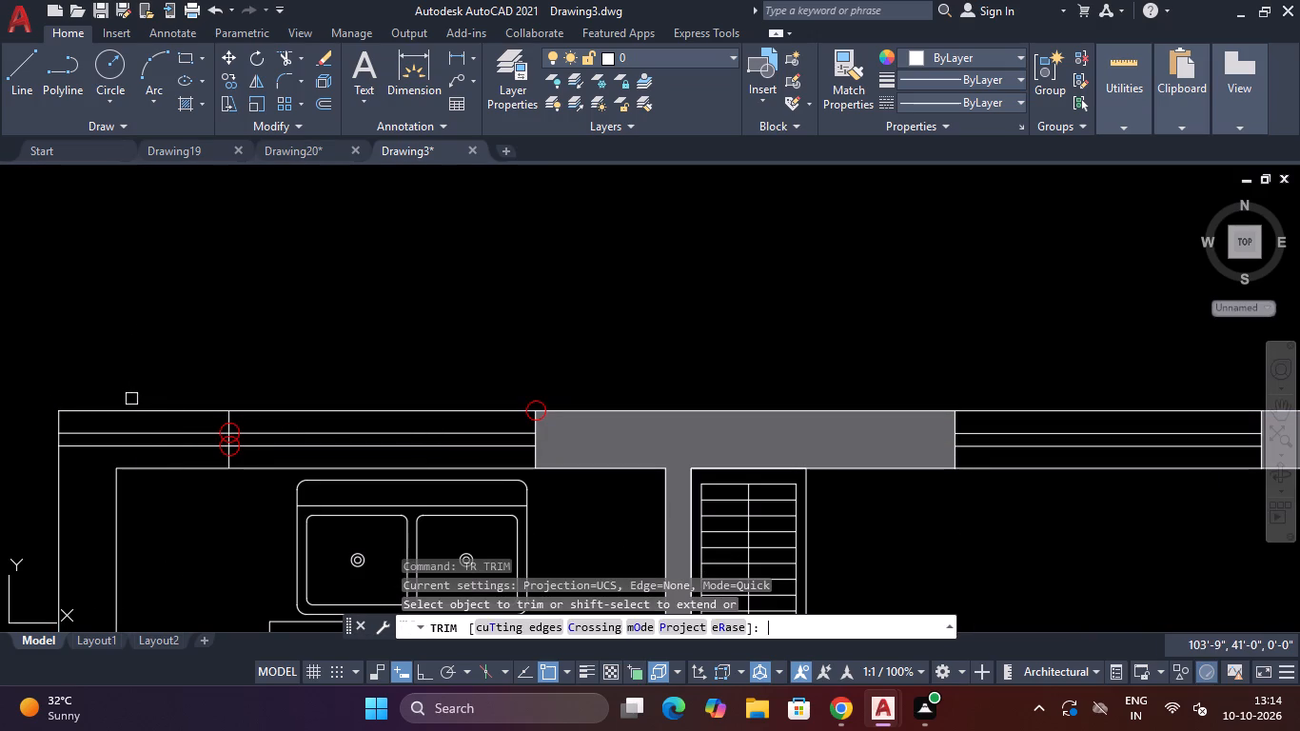
scroll(107, 412, "up", 3)
left_click(107, 442)
left_click(112, 554)
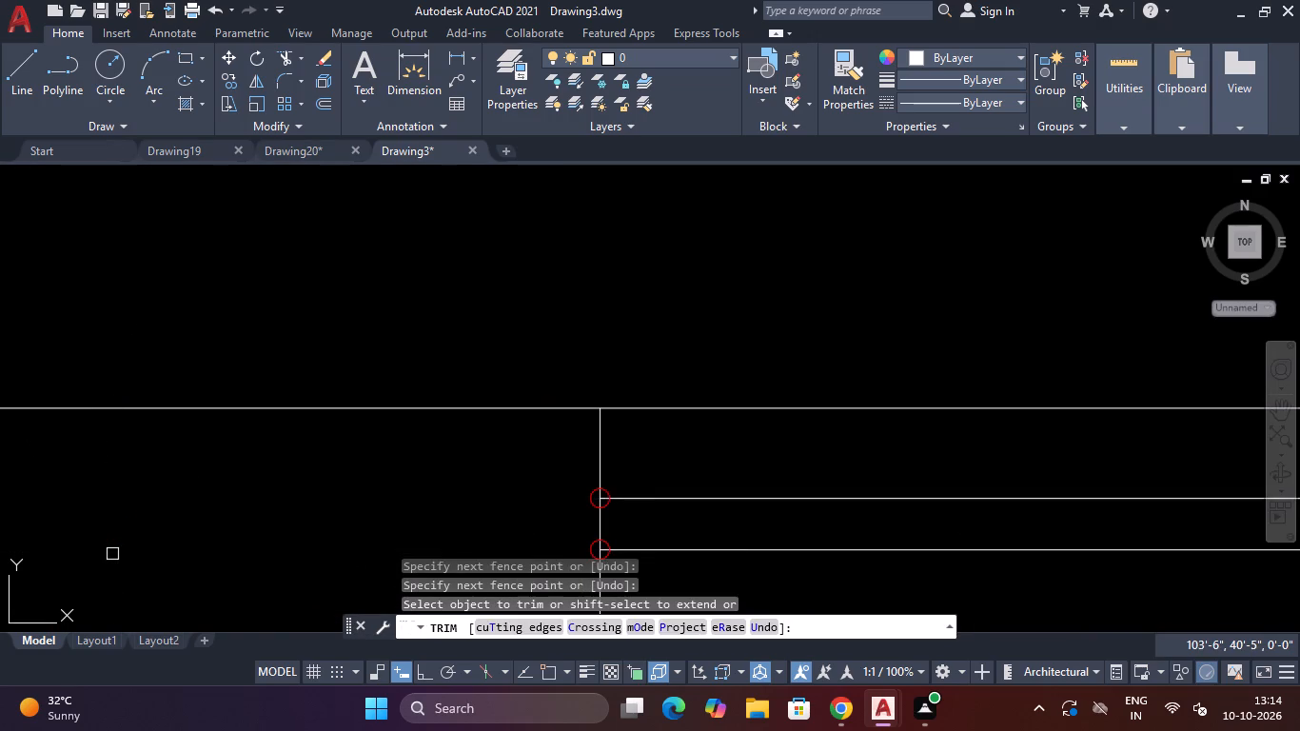
scroll(118, 550, "down", 6)
scroll(284, 432, "down", 3)
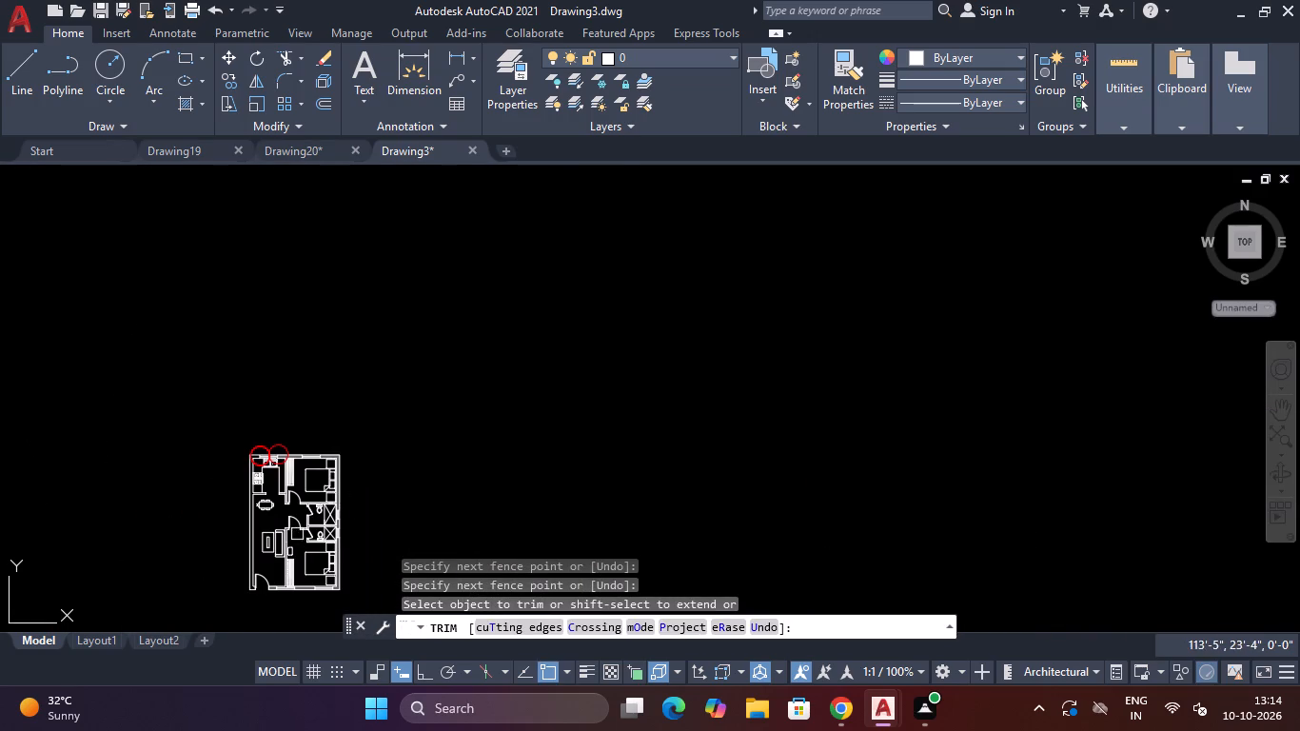
key("Escape")
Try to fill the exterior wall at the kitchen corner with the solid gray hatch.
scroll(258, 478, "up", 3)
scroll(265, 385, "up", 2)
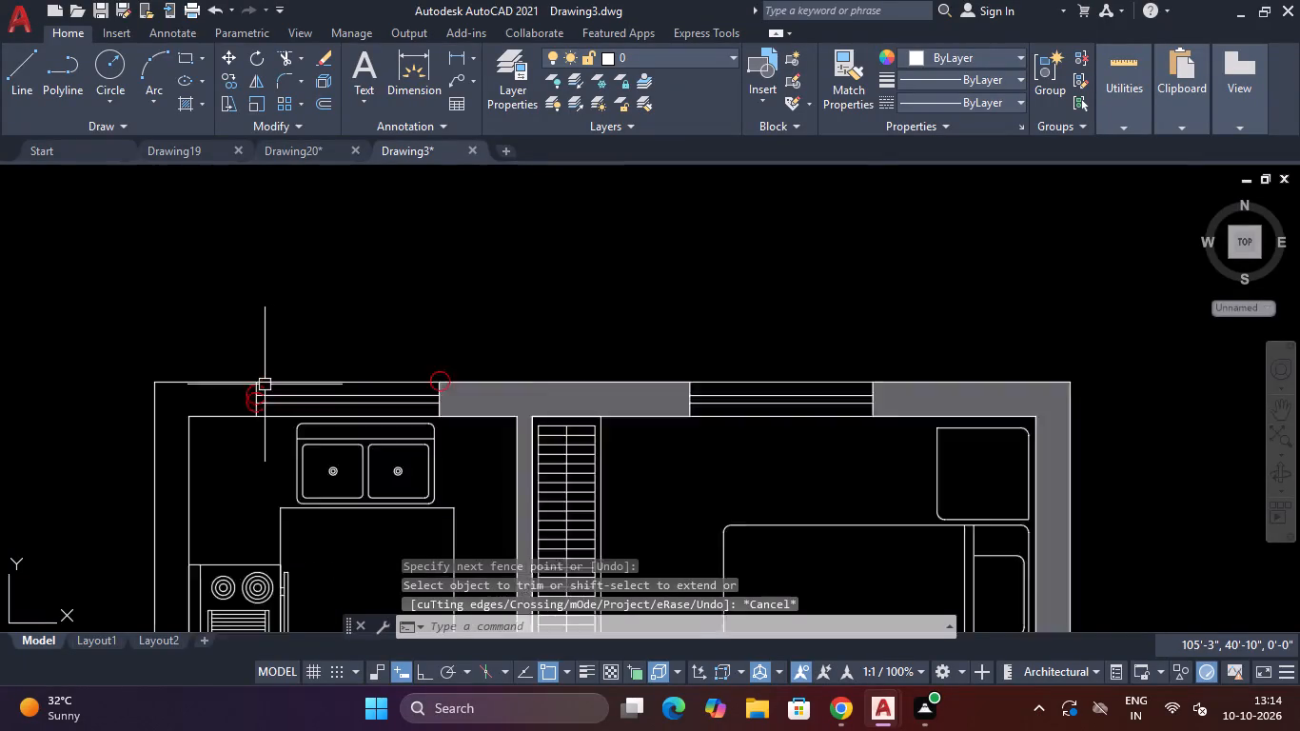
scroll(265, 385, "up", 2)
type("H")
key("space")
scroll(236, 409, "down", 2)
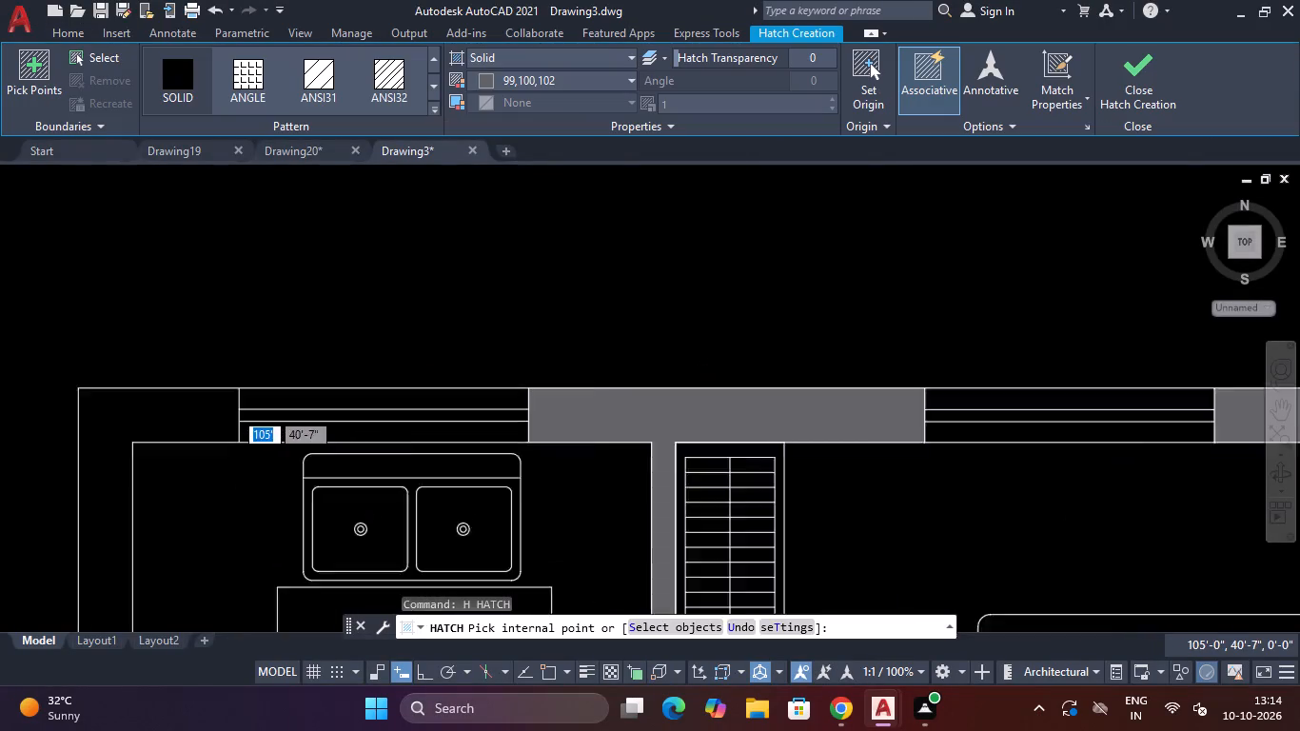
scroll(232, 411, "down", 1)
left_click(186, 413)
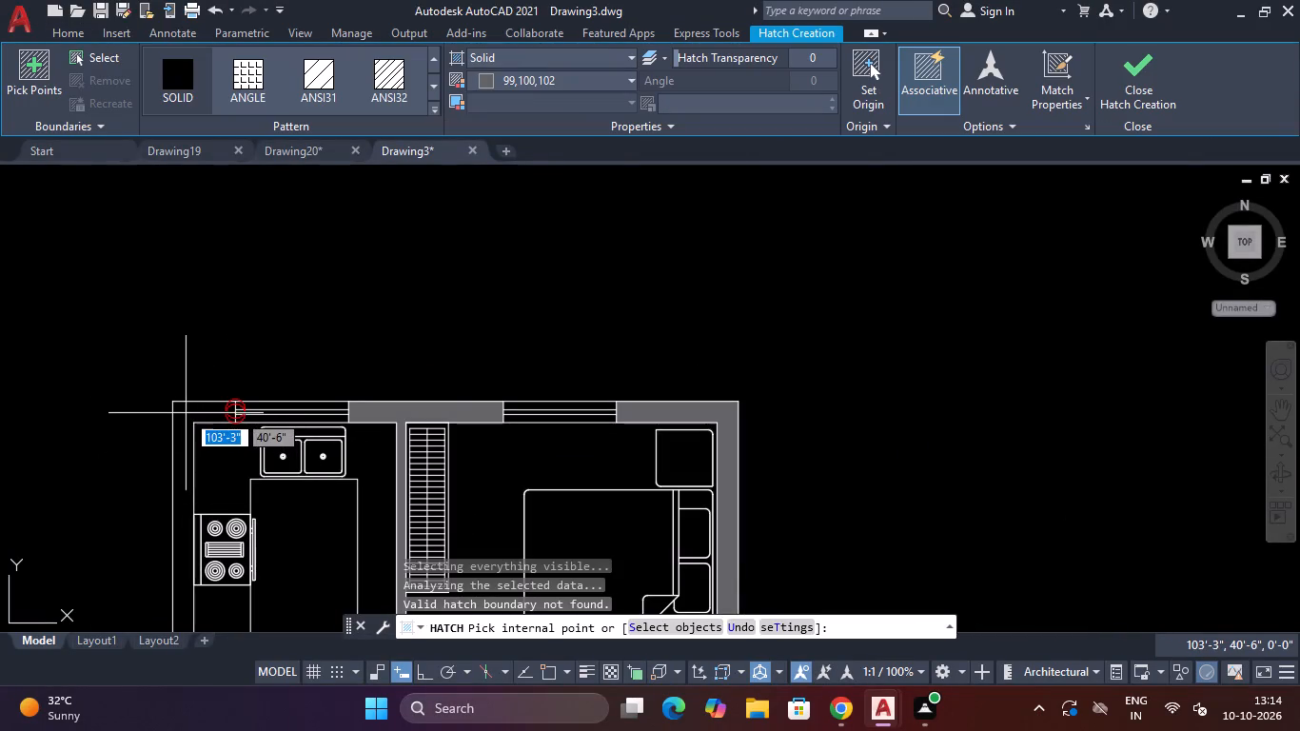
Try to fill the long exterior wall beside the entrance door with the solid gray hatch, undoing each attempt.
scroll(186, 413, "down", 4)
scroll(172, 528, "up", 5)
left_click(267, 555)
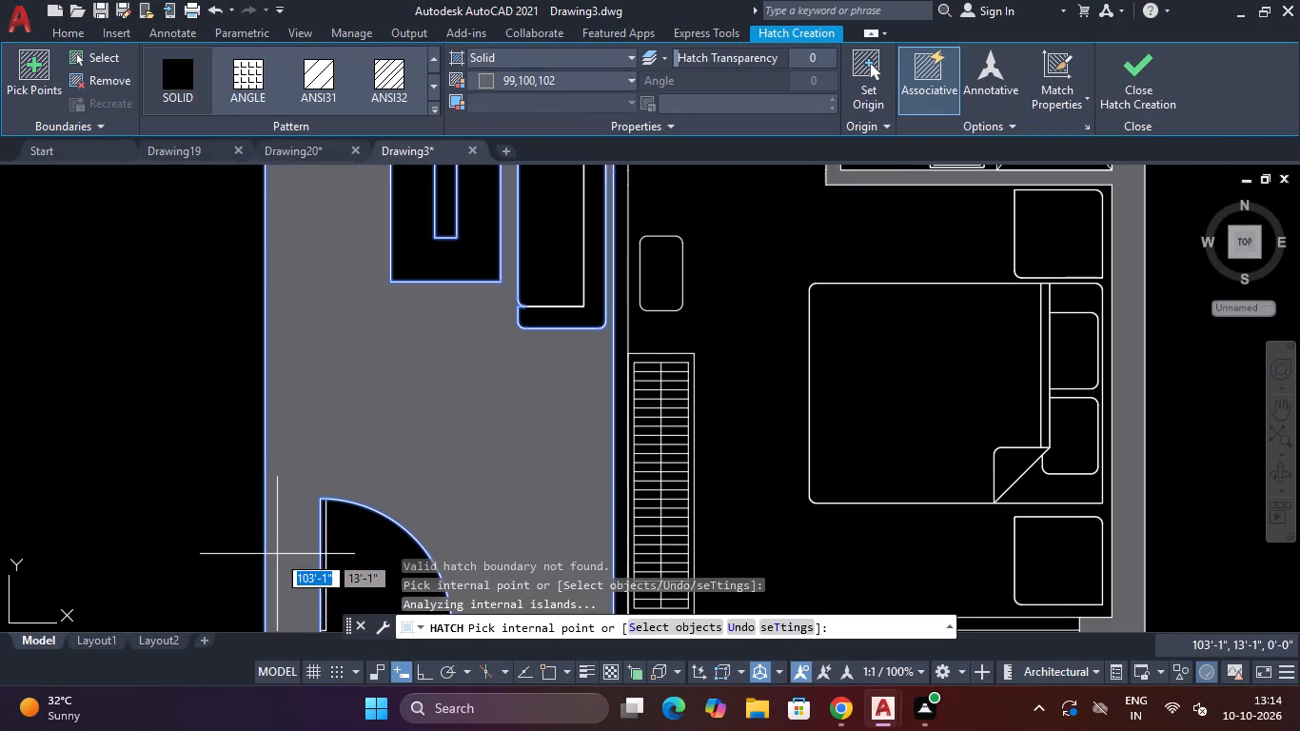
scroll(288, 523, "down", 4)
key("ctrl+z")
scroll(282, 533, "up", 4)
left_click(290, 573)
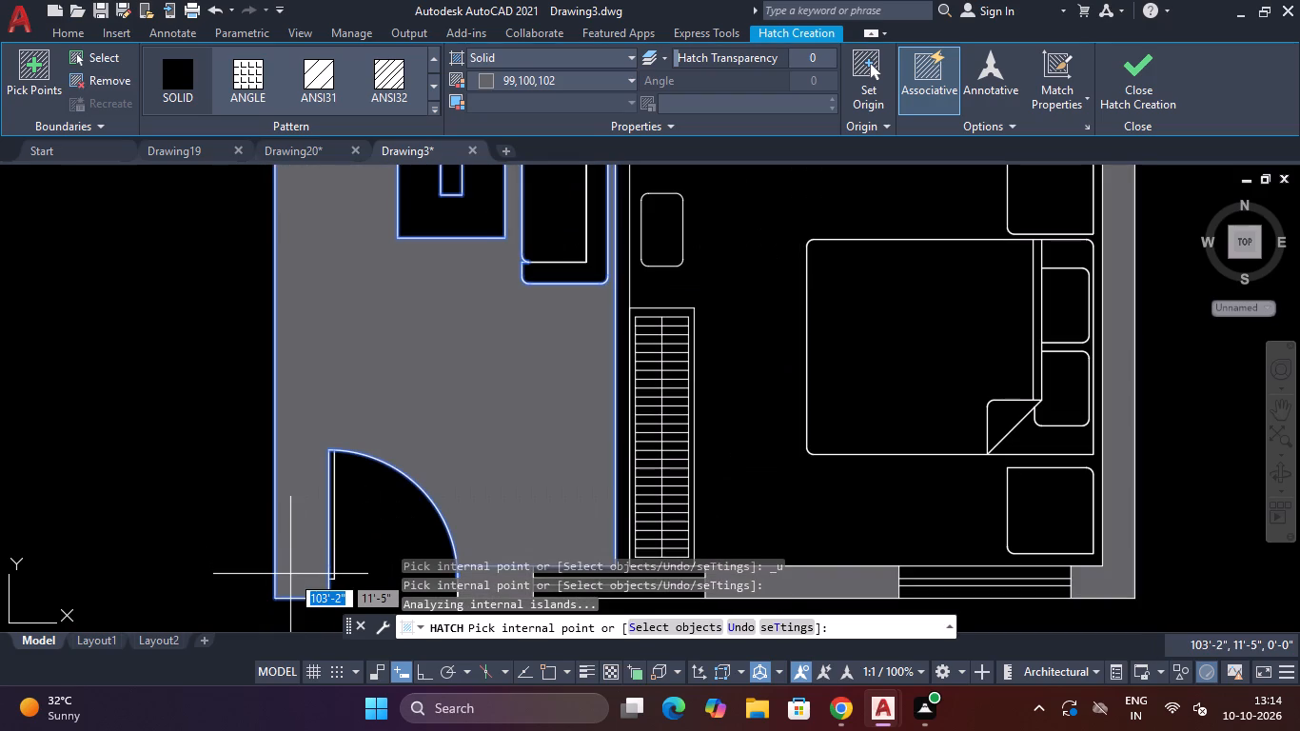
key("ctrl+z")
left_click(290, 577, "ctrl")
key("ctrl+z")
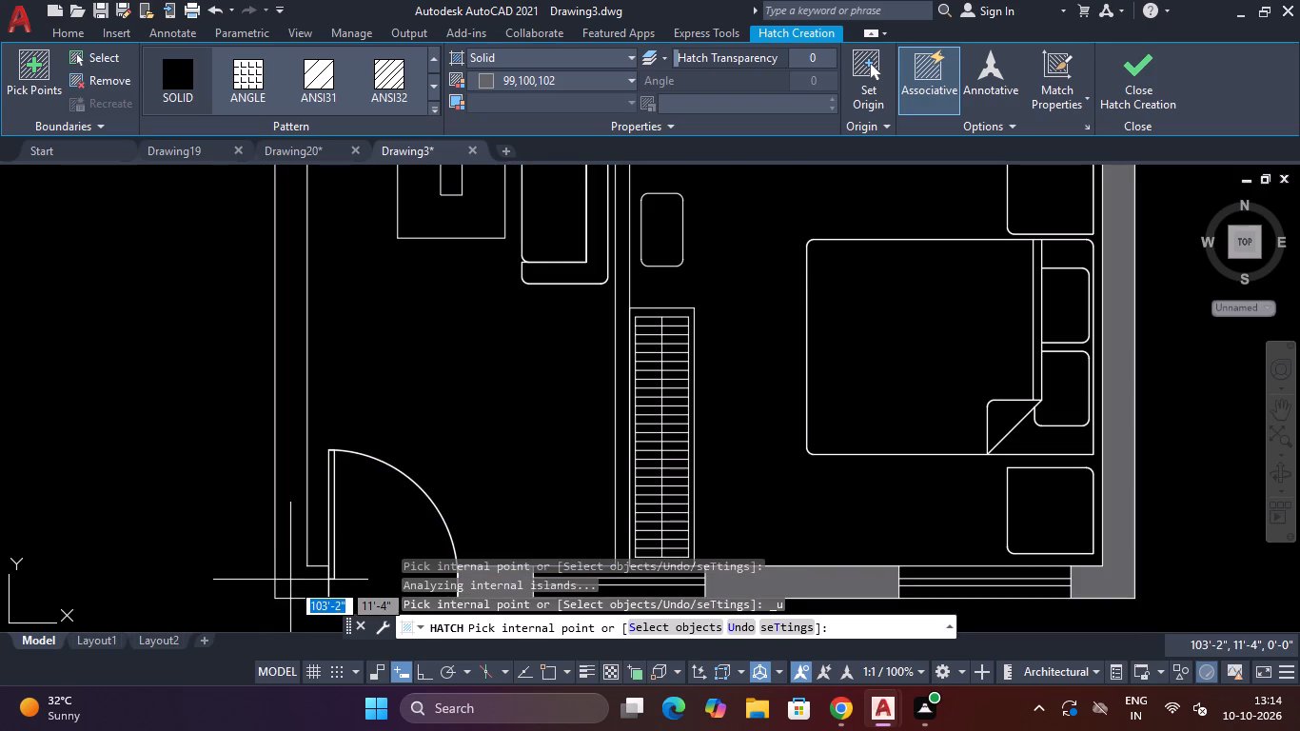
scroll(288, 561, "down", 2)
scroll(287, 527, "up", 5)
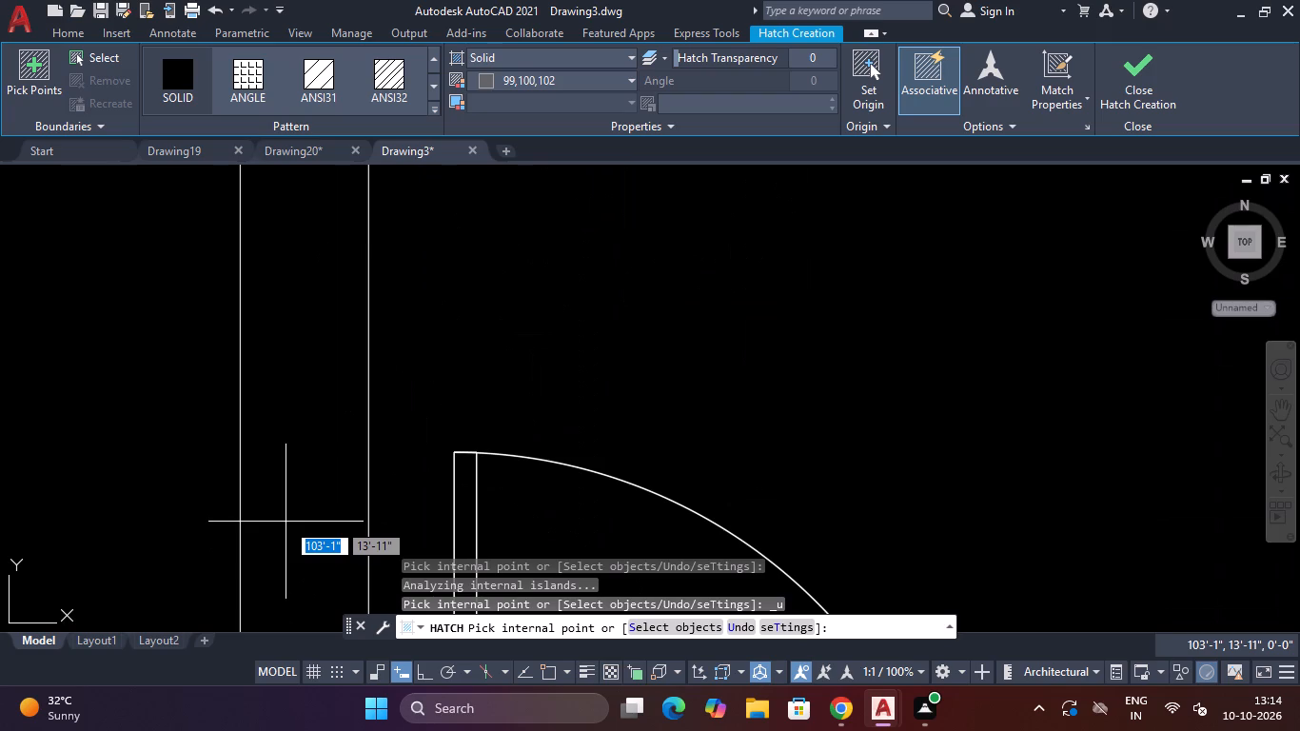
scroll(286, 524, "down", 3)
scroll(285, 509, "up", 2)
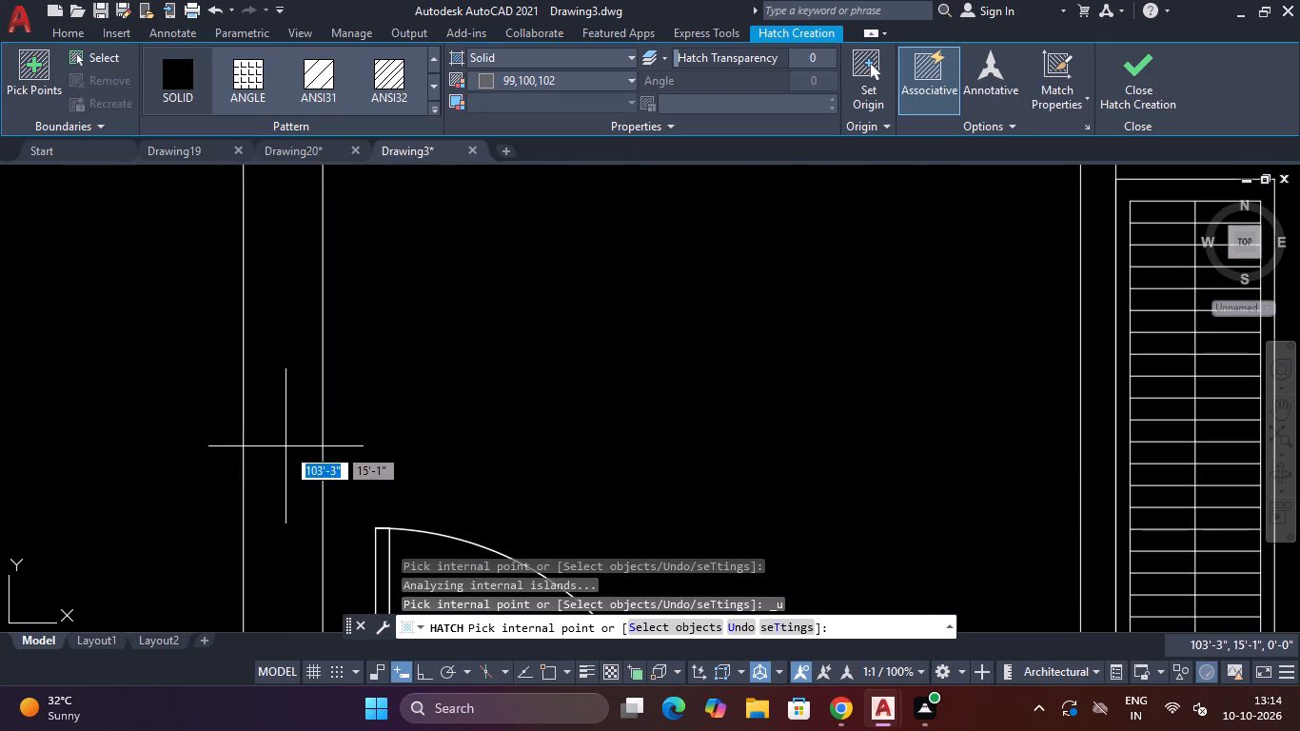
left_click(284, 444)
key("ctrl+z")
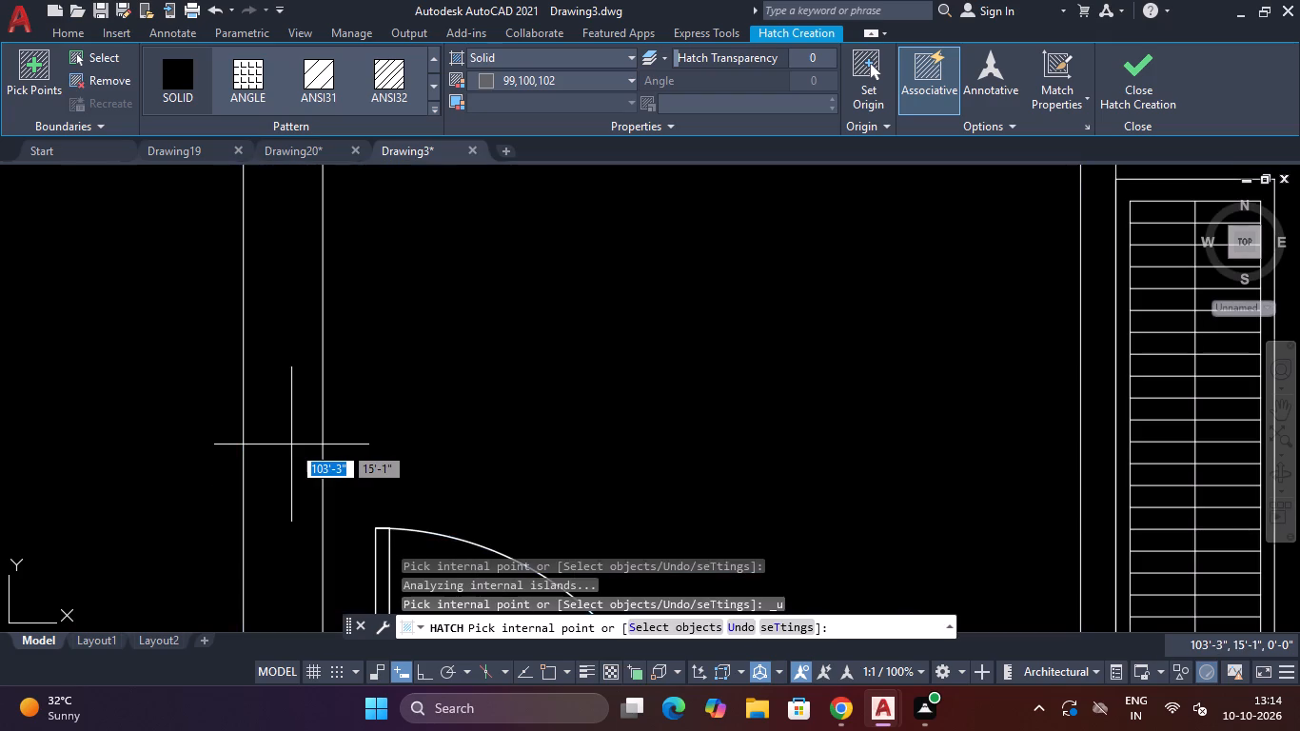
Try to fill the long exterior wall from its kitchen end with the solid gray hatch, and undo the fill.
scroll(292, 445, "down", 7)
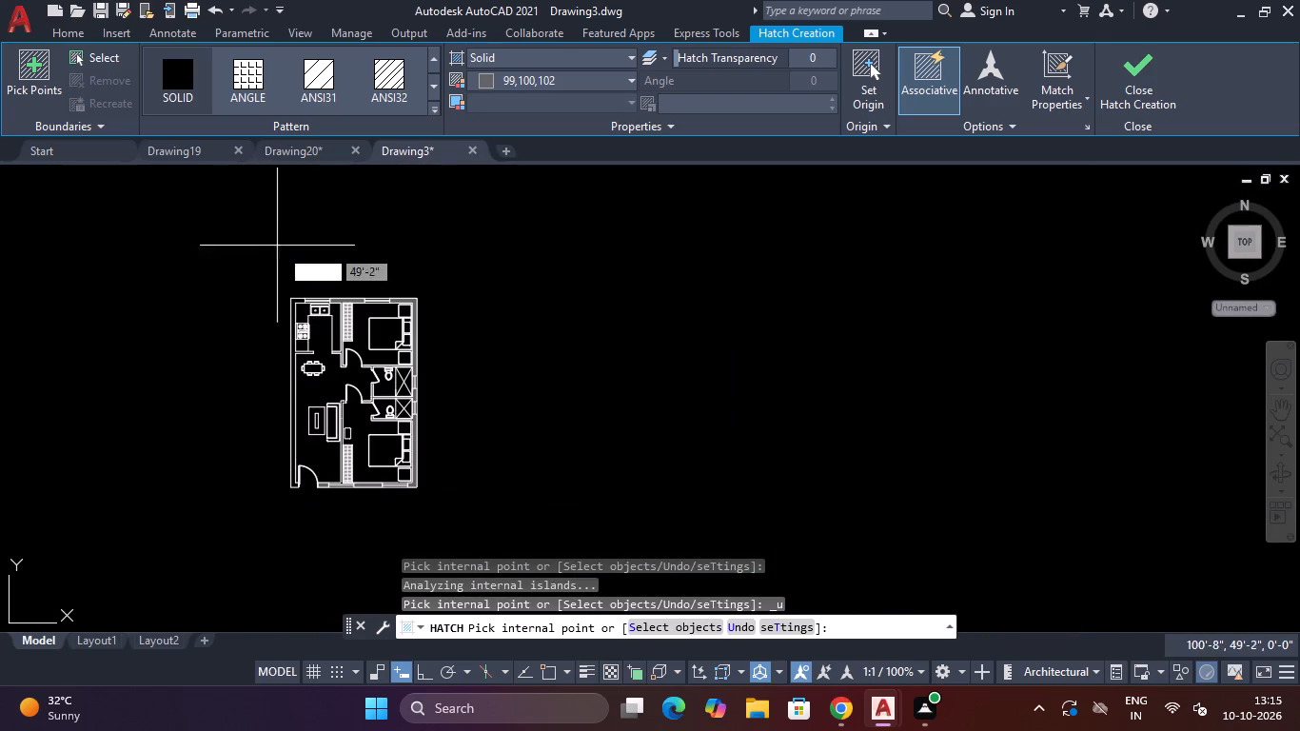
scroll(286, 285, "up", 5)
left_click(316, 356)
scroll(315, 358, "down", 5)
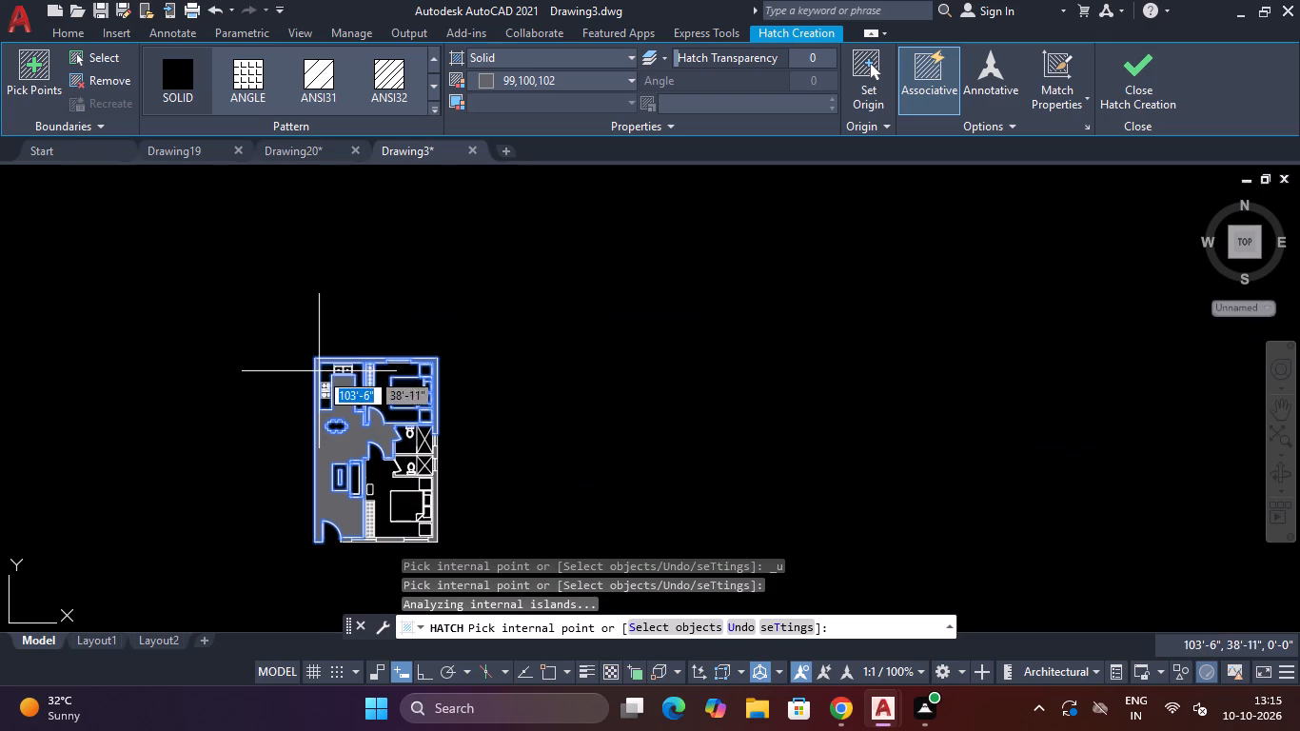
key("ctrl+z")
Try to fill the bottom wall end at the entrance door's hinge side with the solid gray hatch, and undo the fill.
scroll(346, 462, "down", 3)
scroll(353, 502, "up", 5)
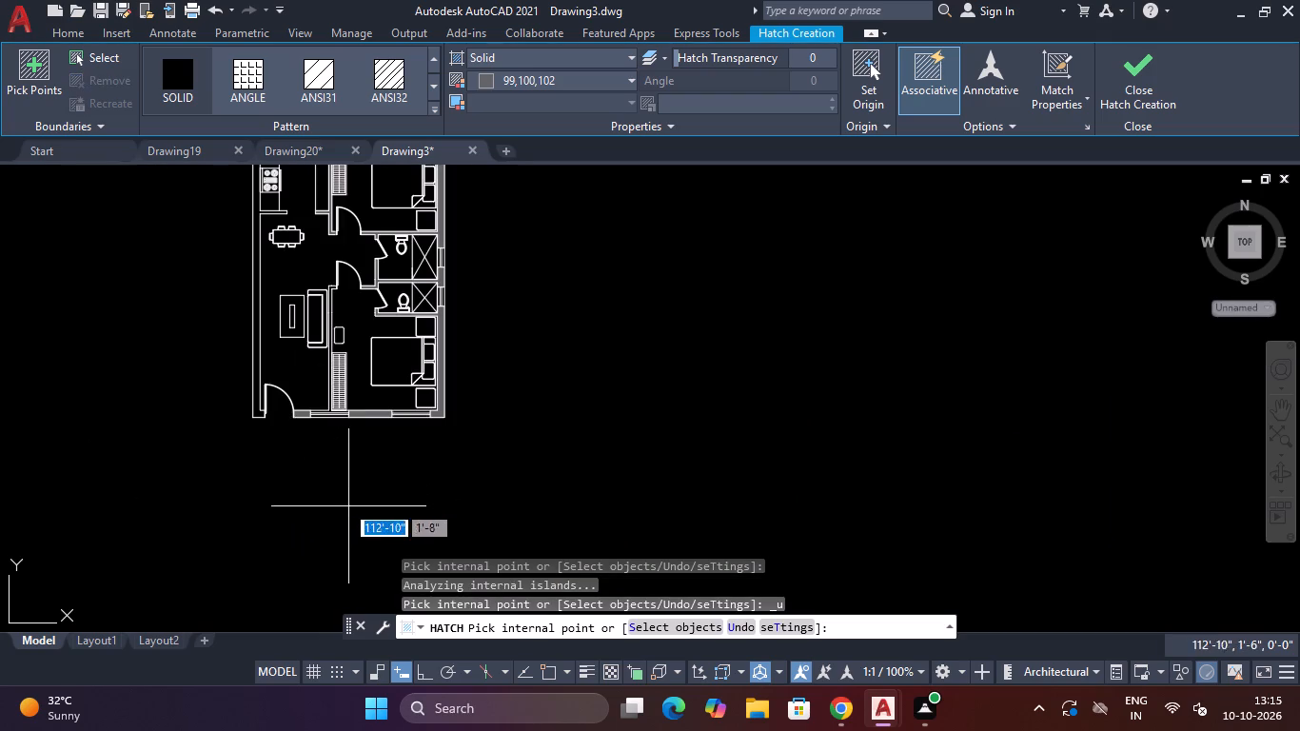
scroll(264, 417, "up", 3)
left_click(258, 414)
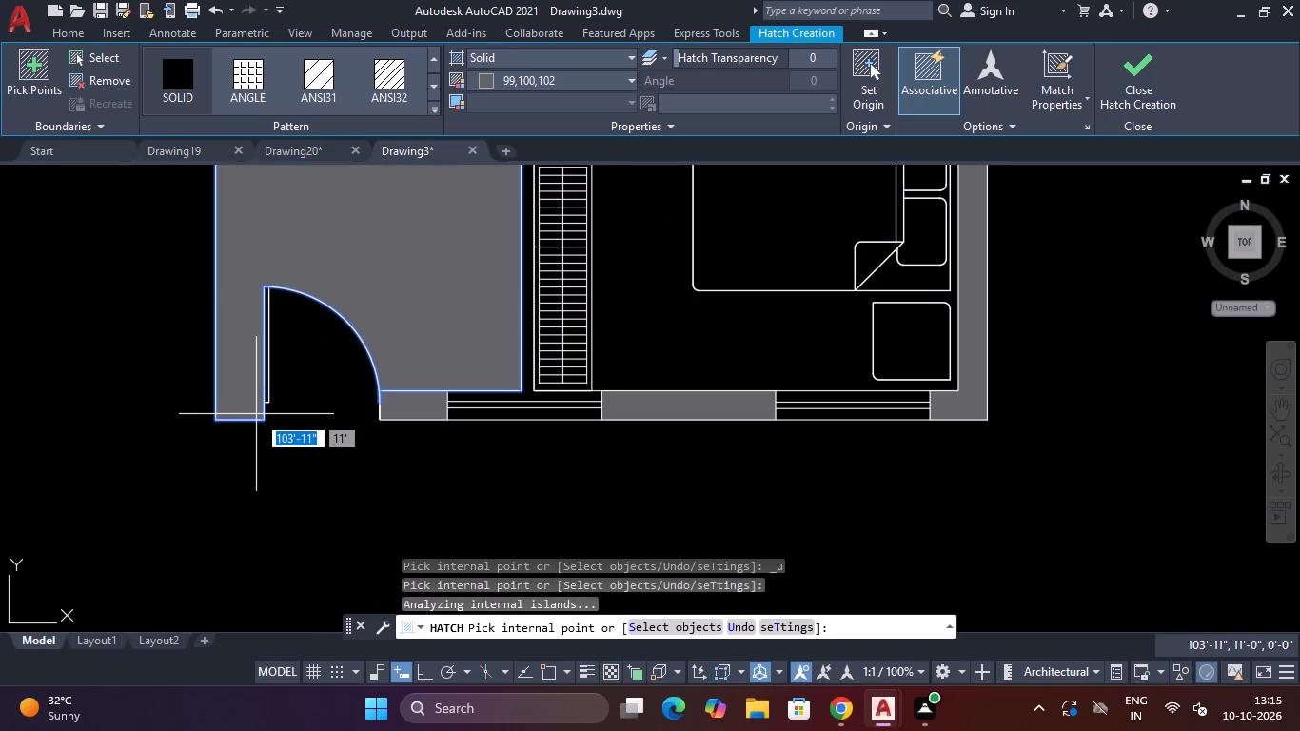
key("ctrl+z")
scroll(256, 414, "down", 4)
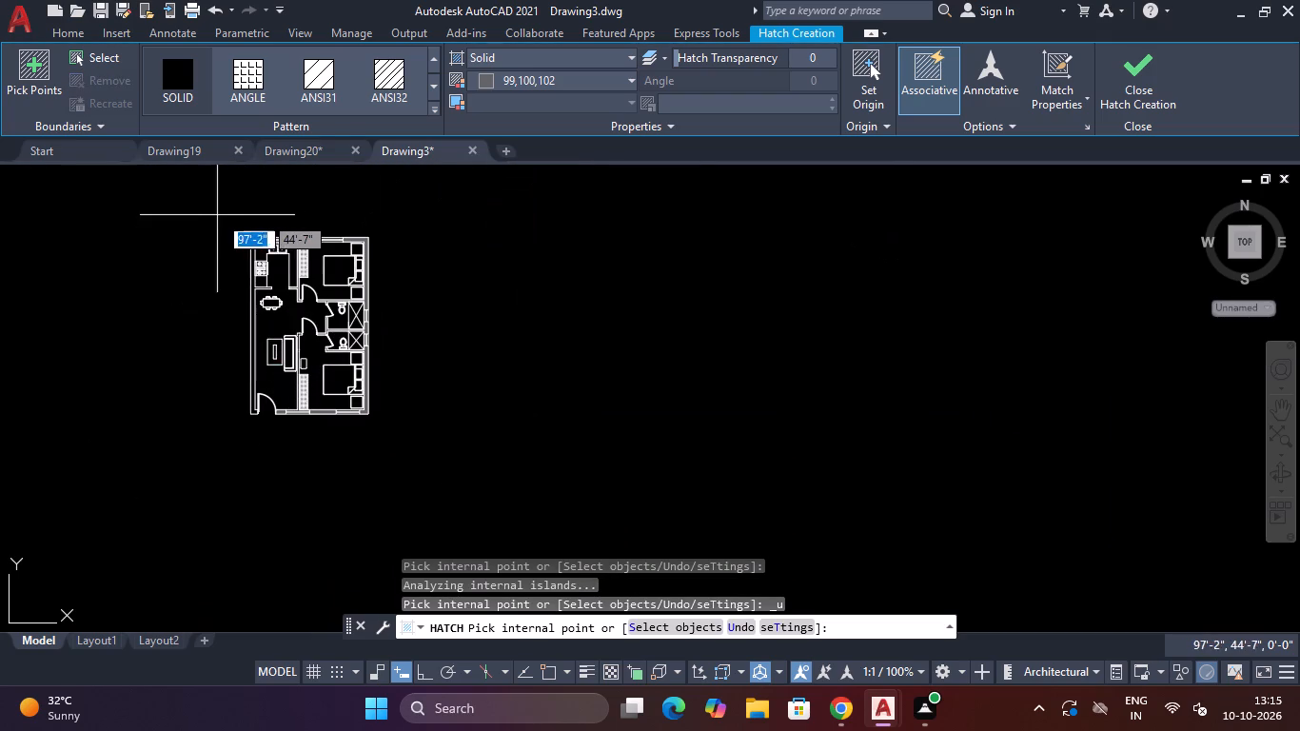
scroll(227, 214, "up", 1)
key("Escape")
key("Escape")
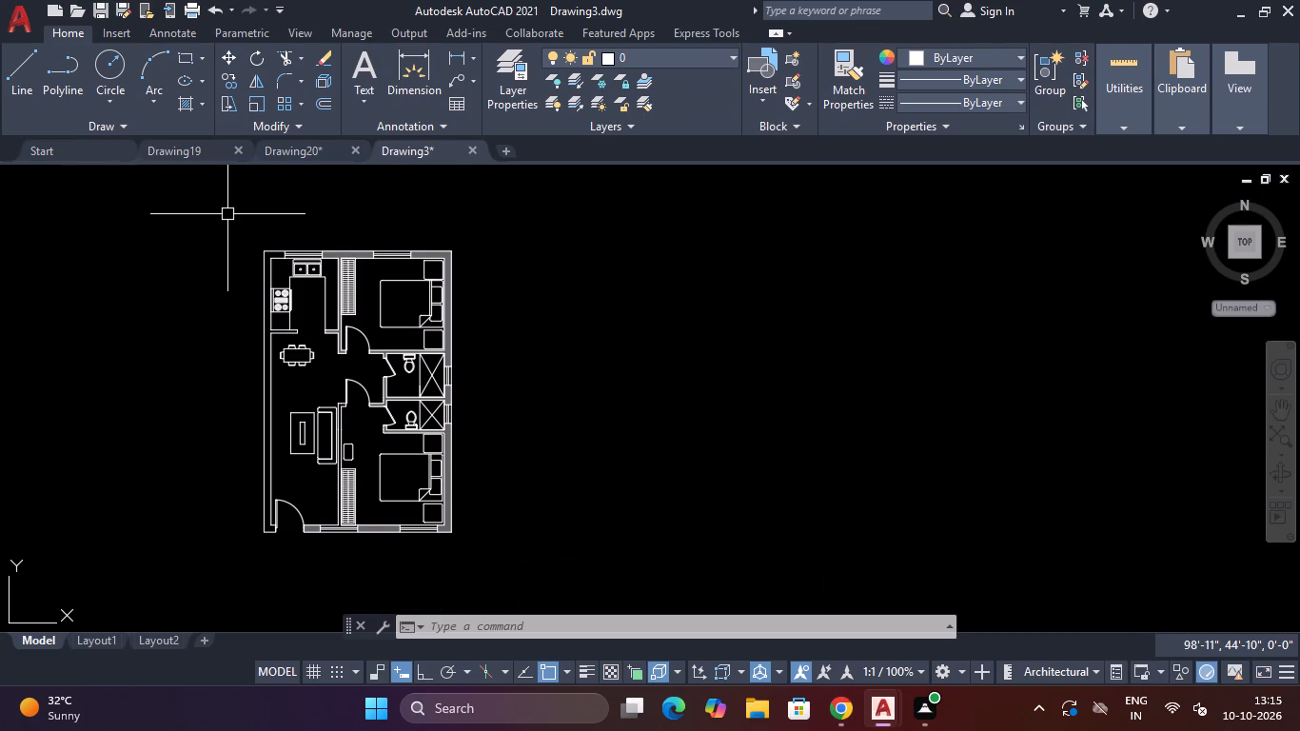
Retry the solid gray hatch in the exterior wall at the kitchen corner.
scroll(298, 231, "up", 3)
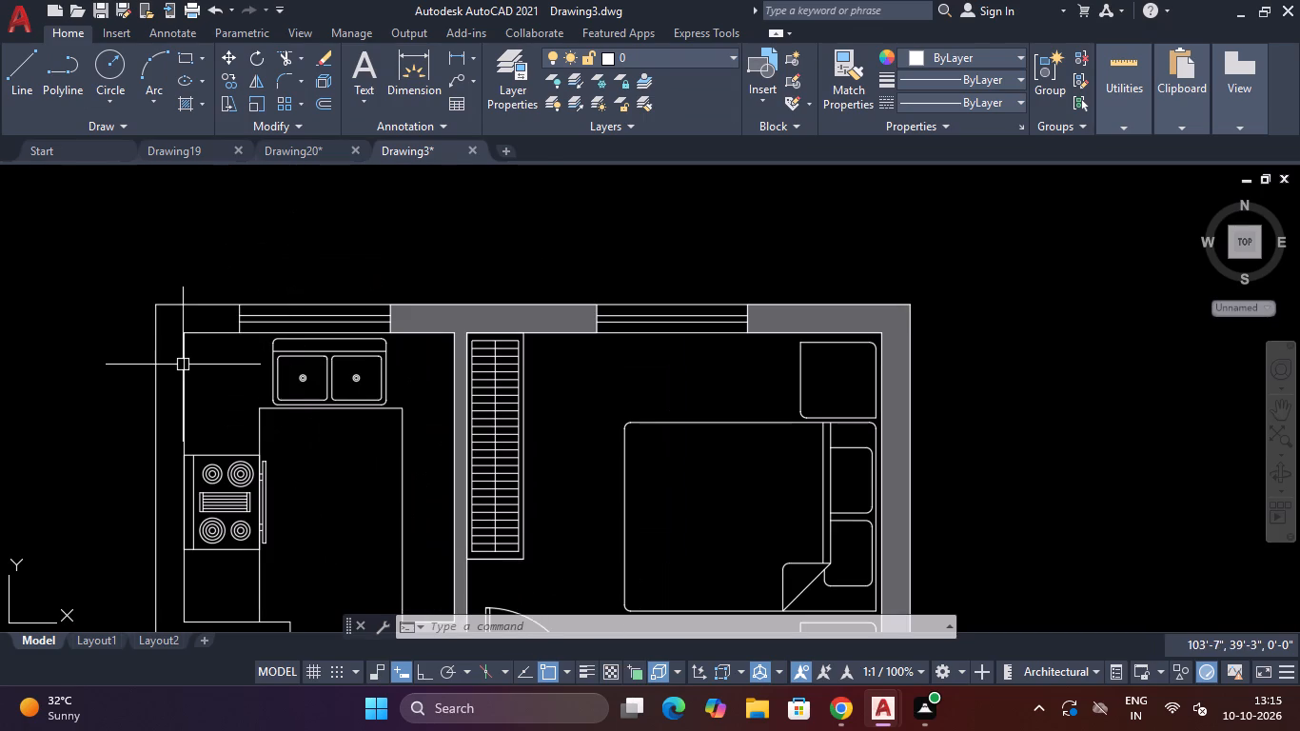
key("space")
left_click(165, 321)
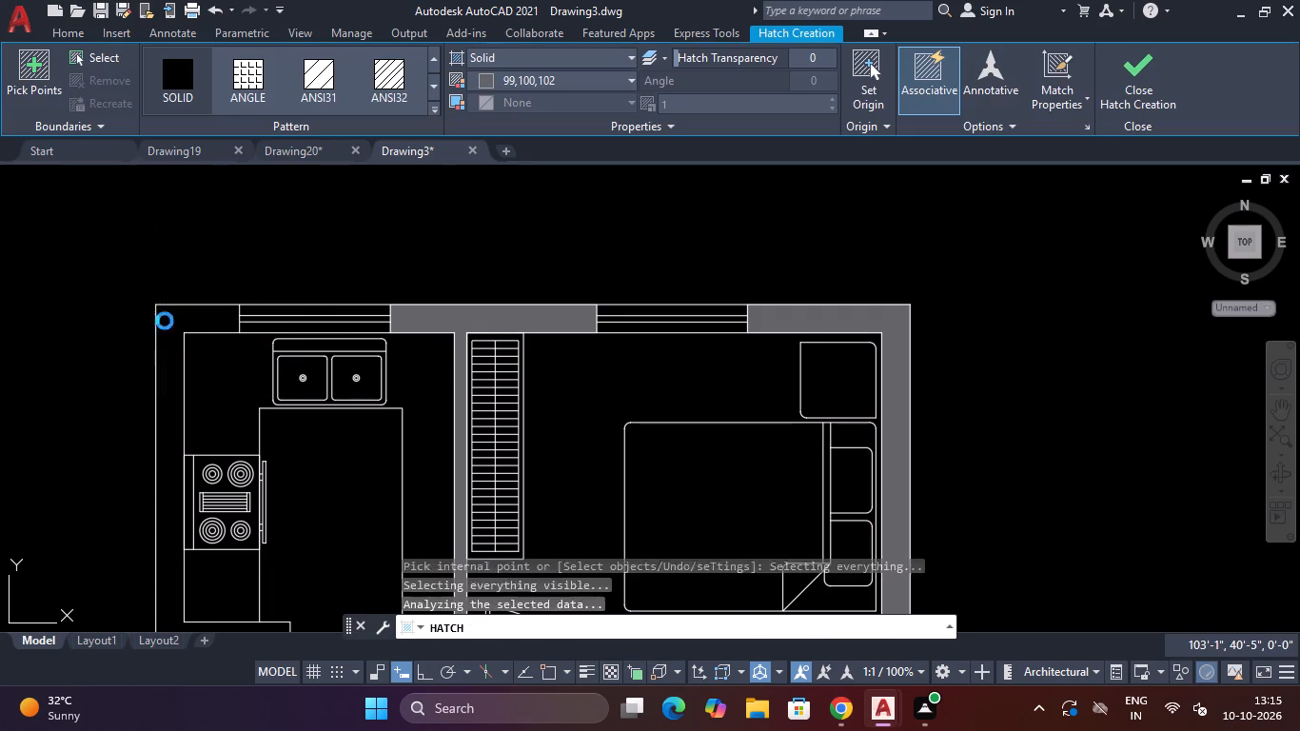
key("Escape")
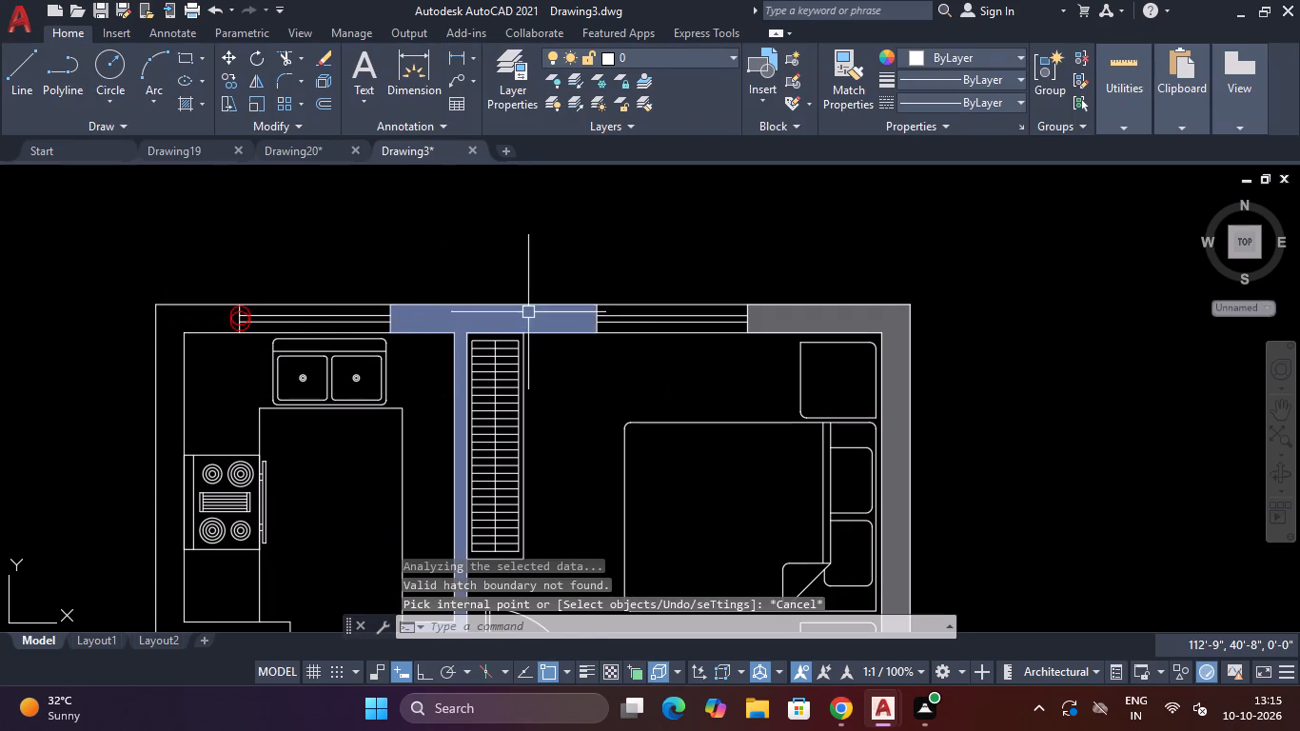
Delete the solid hatches from the top wall between the kitchen and bedroom windows and from the upper bedroom's outer corner.
left_click(527, 312)
key("Delete")
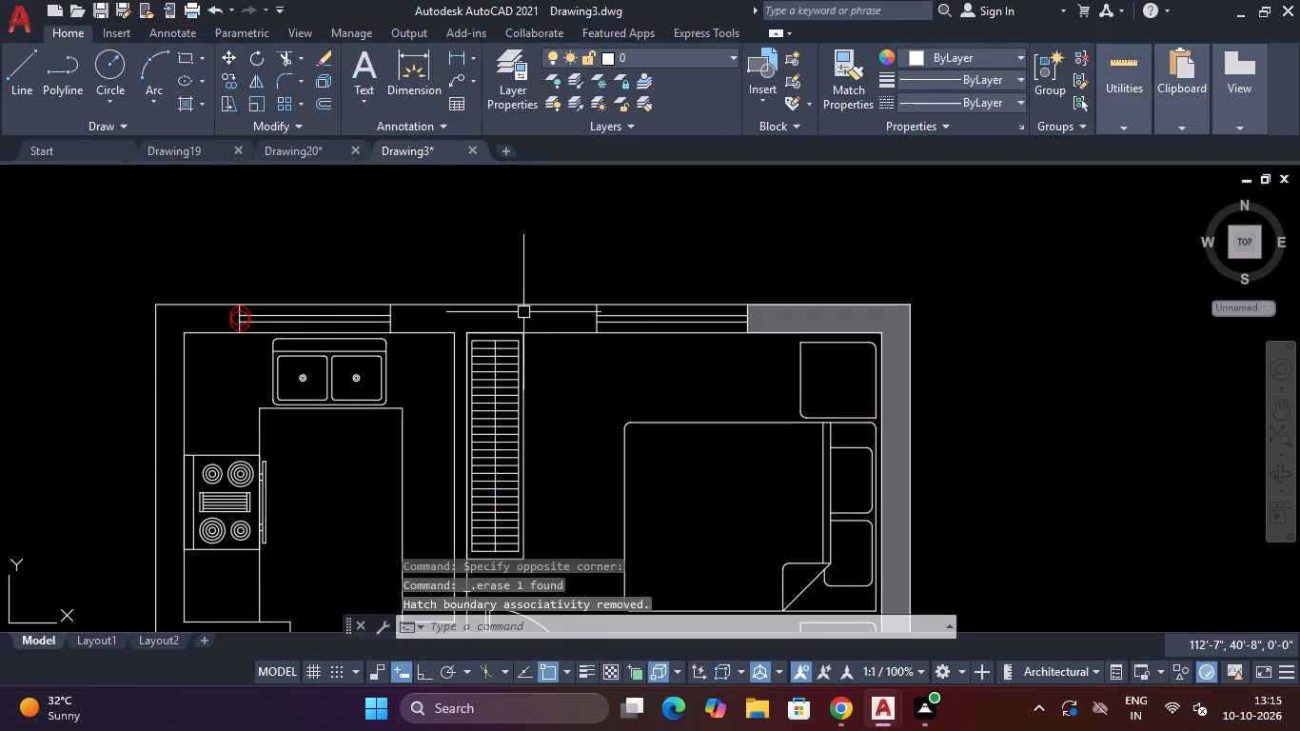
scroll(604, 310, "down", 2)
scroll(665, 314, "up", 3)
key("Delete")
left_click(670, 314)
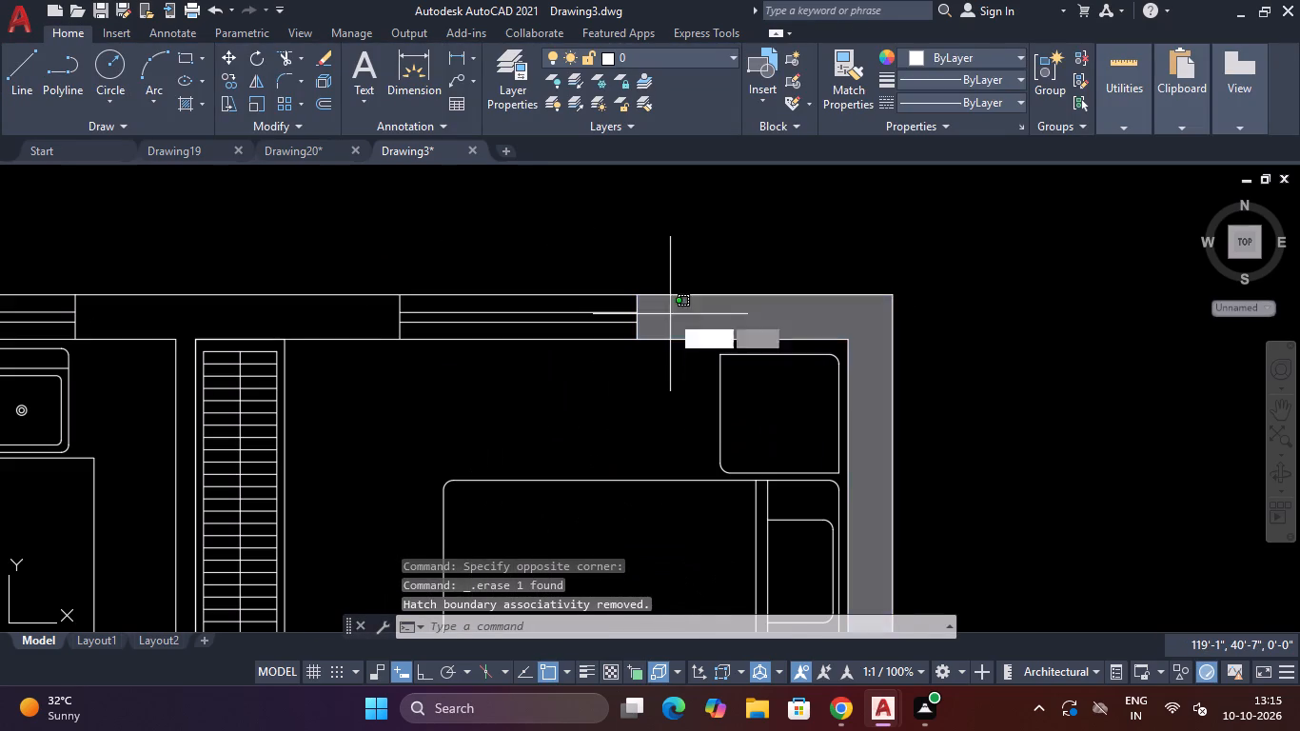
key("Delete")
Delete the solid hatch from the exterior wall around the lower bedroom's outer corner.
scroll(698, 316, "down", 6)
scroll(709, 385, "up", 4)
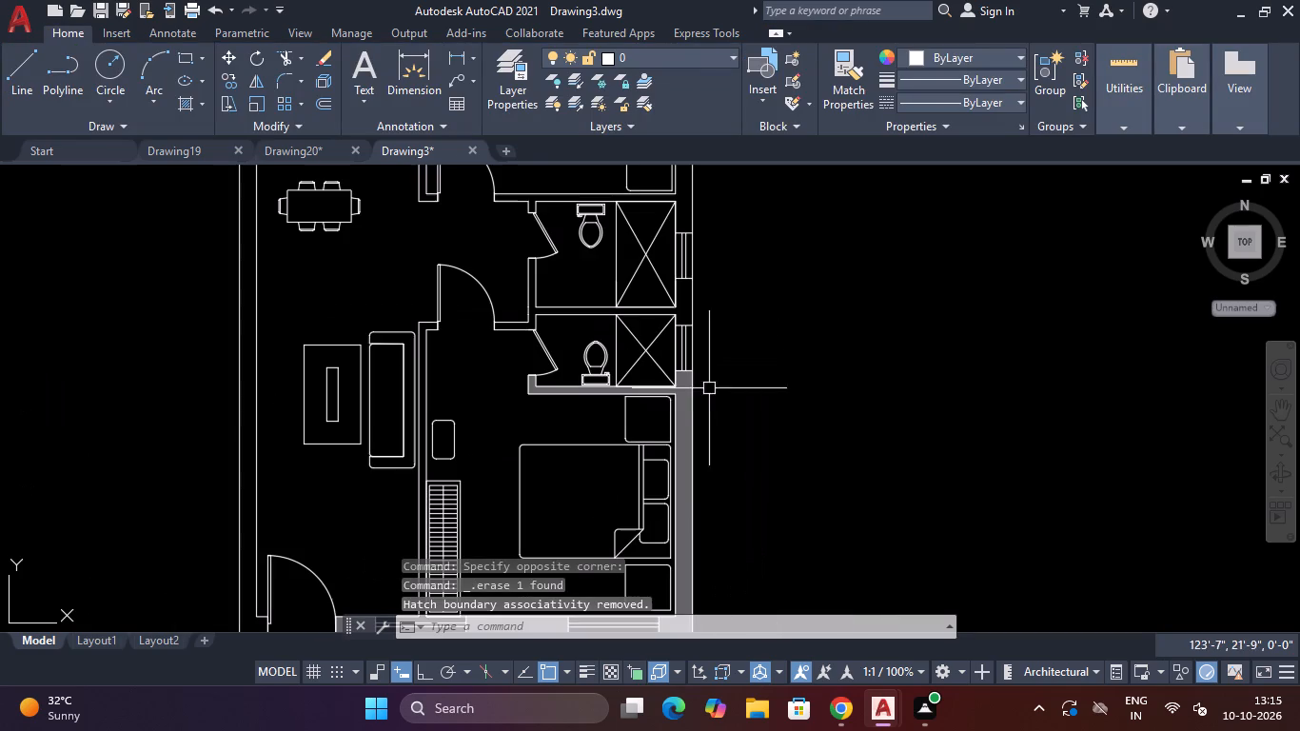
left_click(683, 426)
key("Delete")
scroll(683, 427, "down", 5)
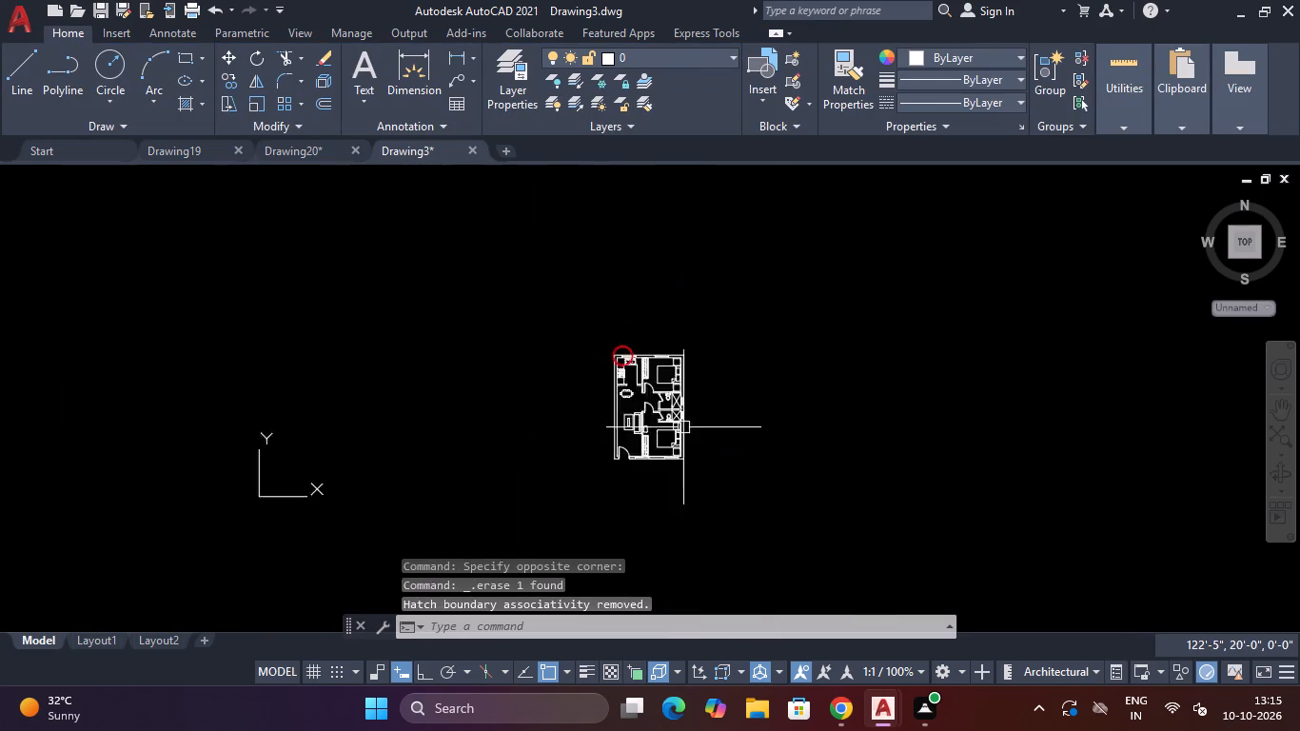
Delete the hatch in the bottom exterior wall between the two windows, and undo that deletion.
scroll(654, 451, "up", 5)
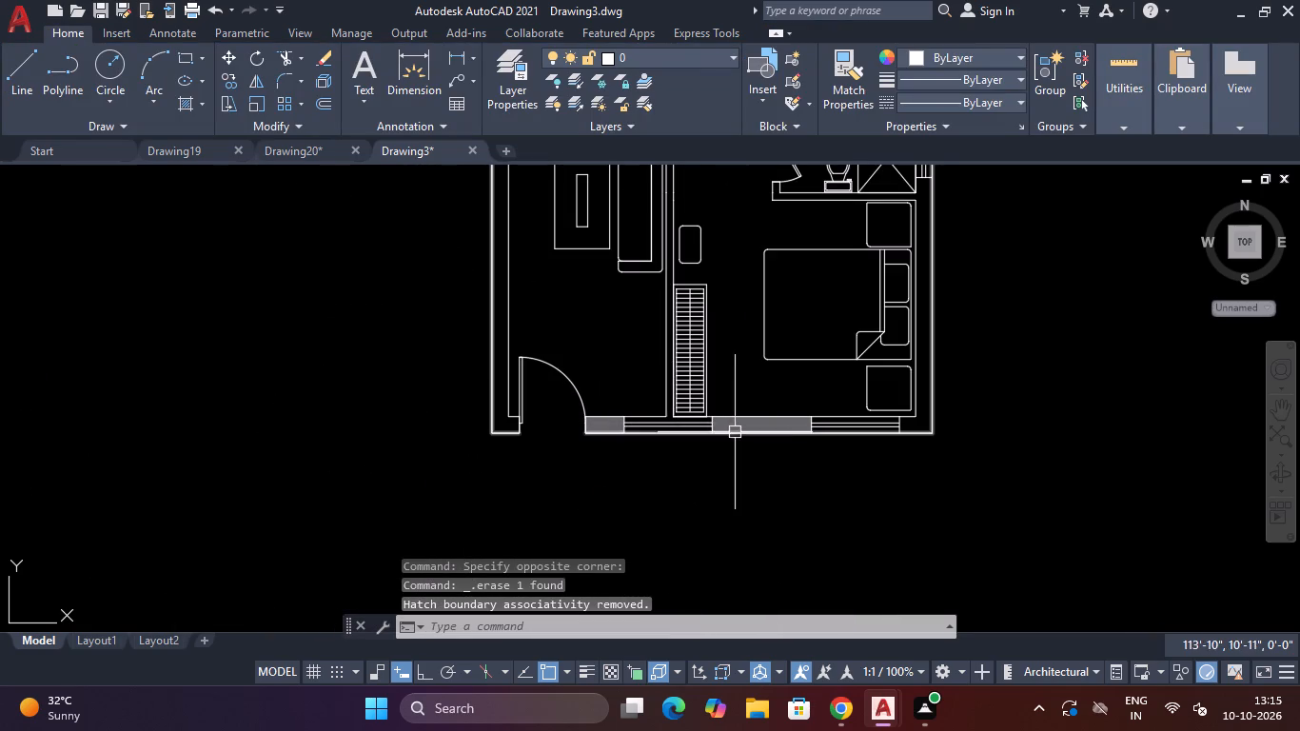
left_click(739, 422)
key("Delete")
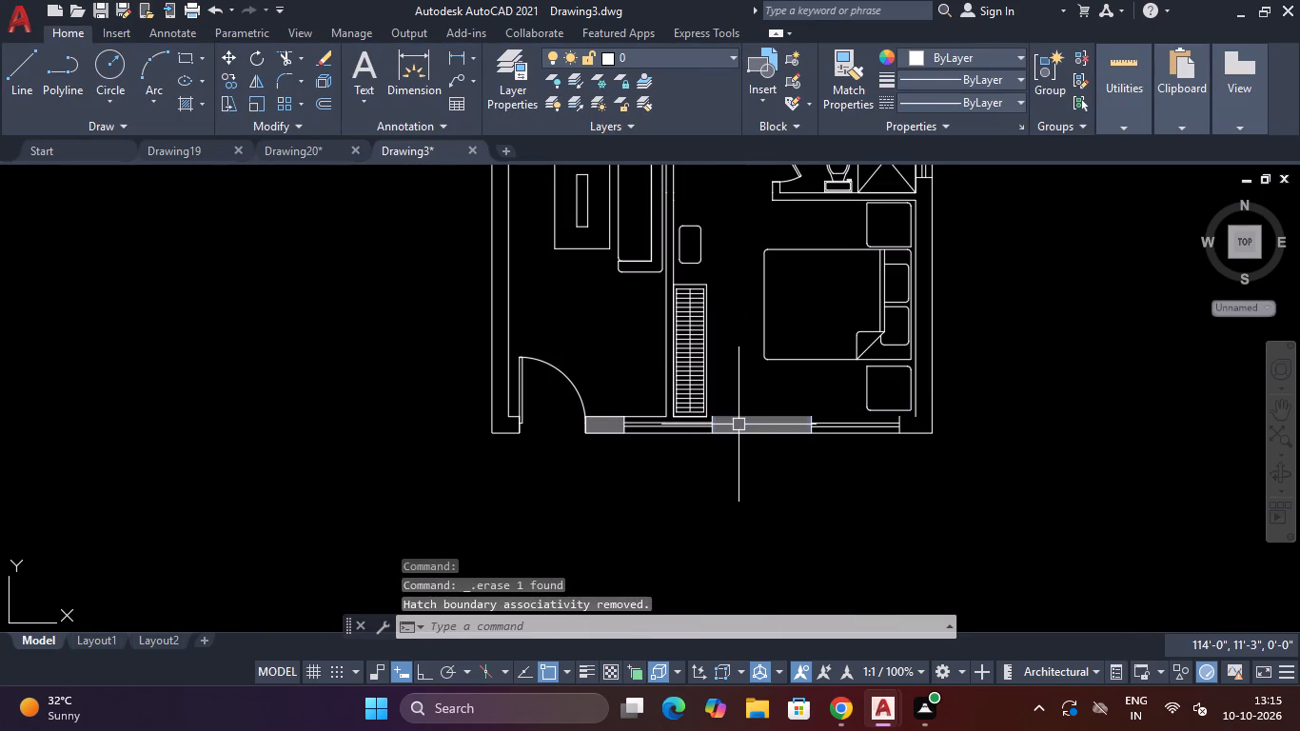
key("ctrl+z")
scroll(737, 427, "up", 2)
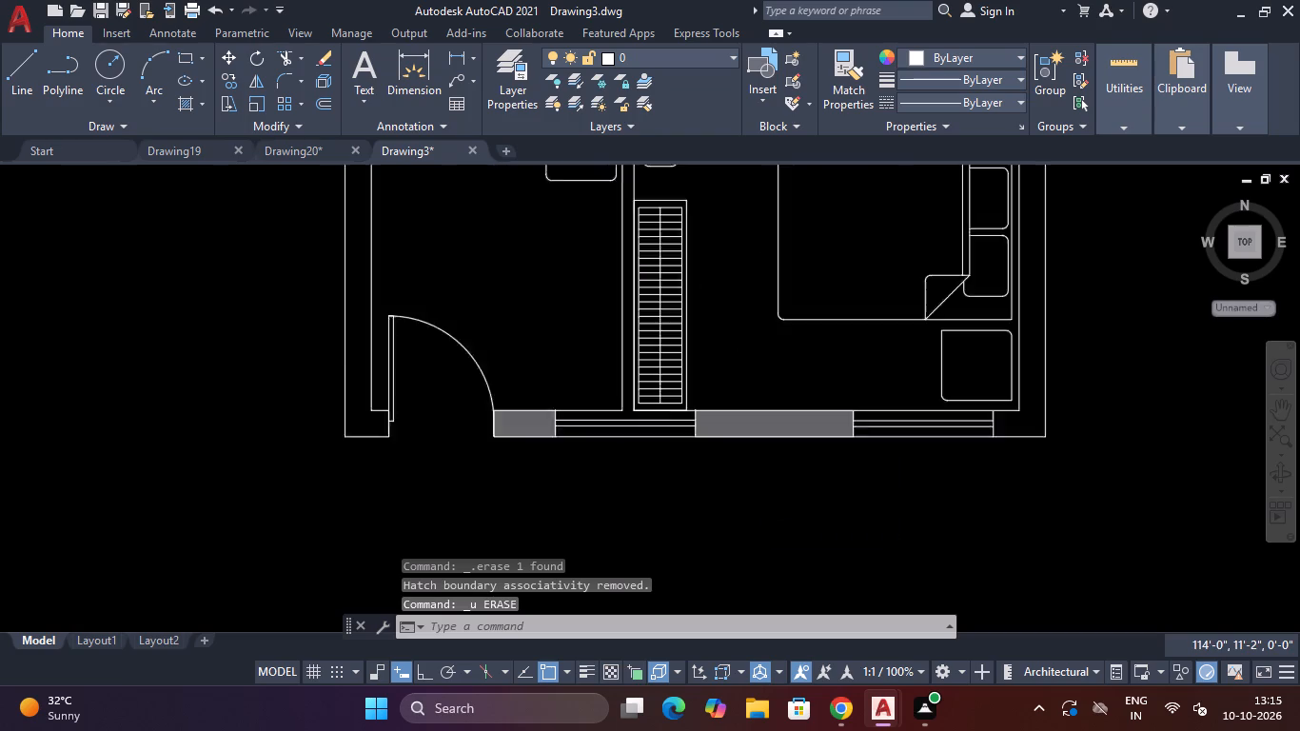
Delete the solid hatches in the bottom exterior wall between the two windows and beside the entrance door.
scroll(737, 427, "up", 1)
left_click(737, 427)
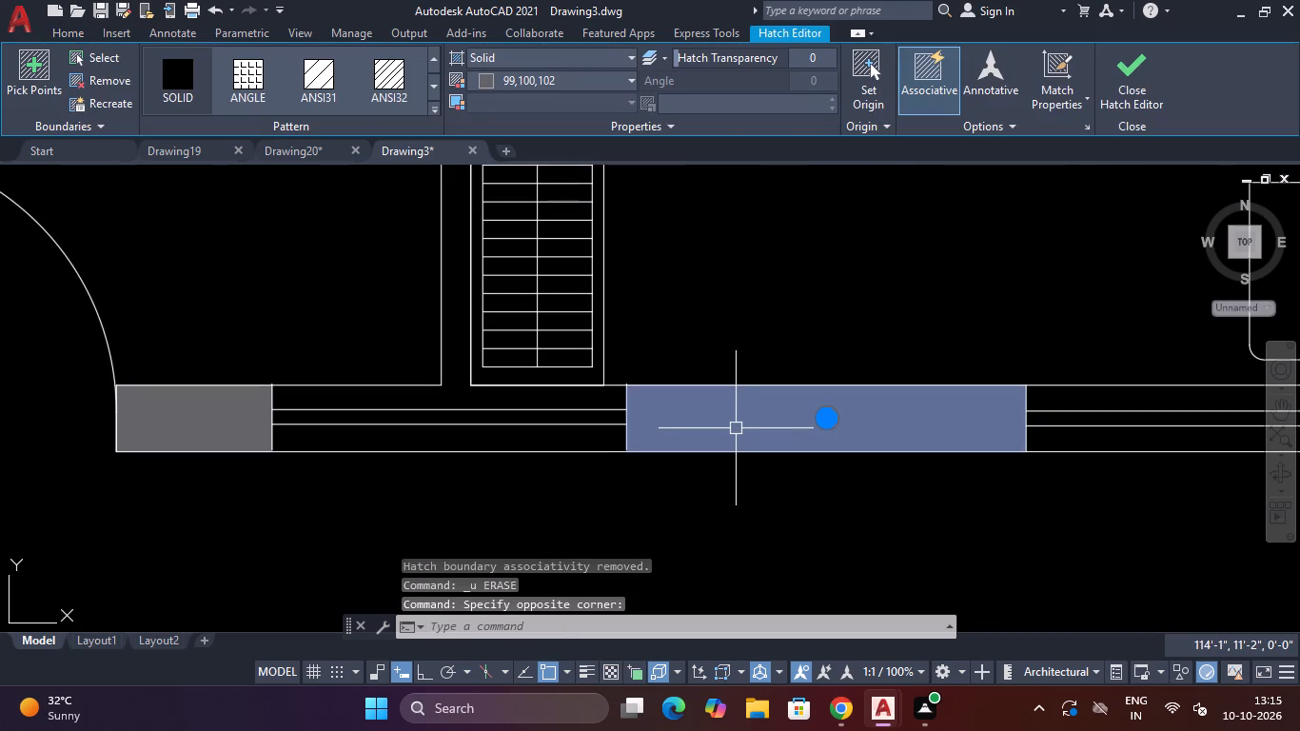
key("Delete")
left_click(227, 408)
key("Delete")
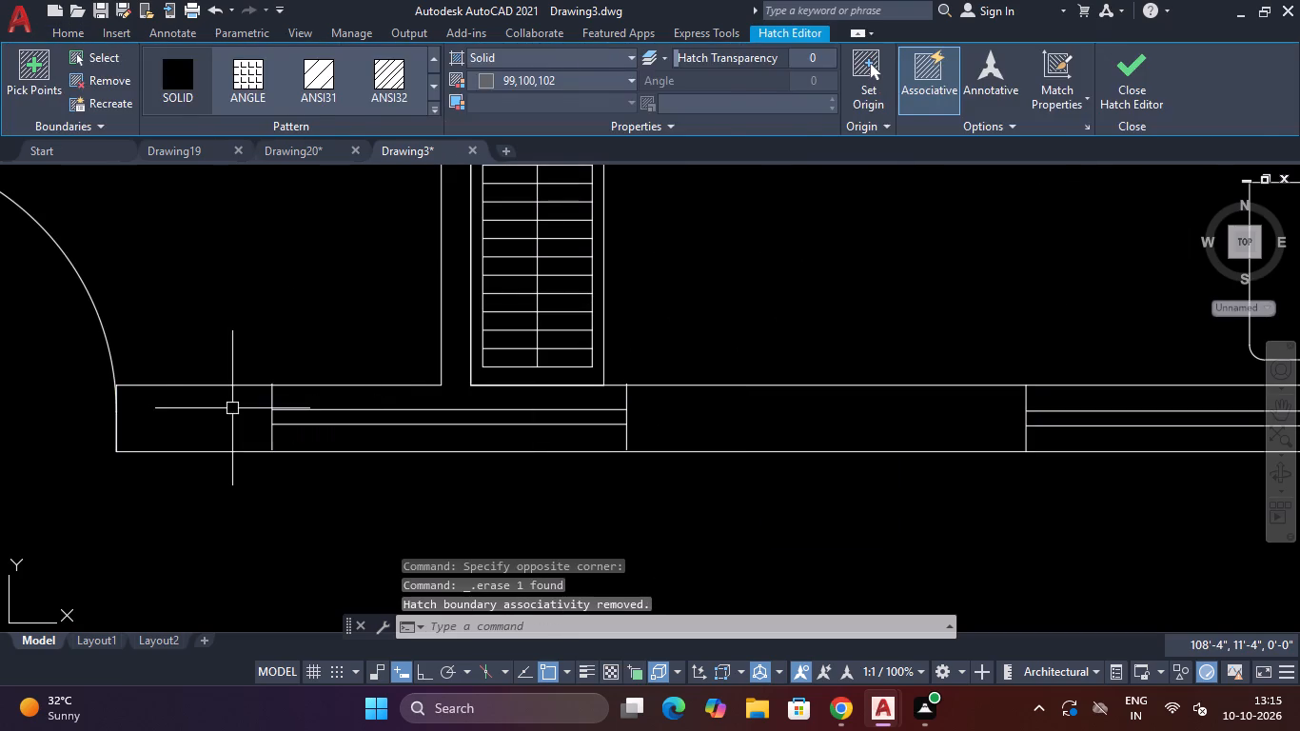
Move the end line of the bottom window nearest the entrance door so its upper end meets the inner wall line.
scroll(249, 397, "up", 3)
left_click(354, 384)
left_click(325, 392)
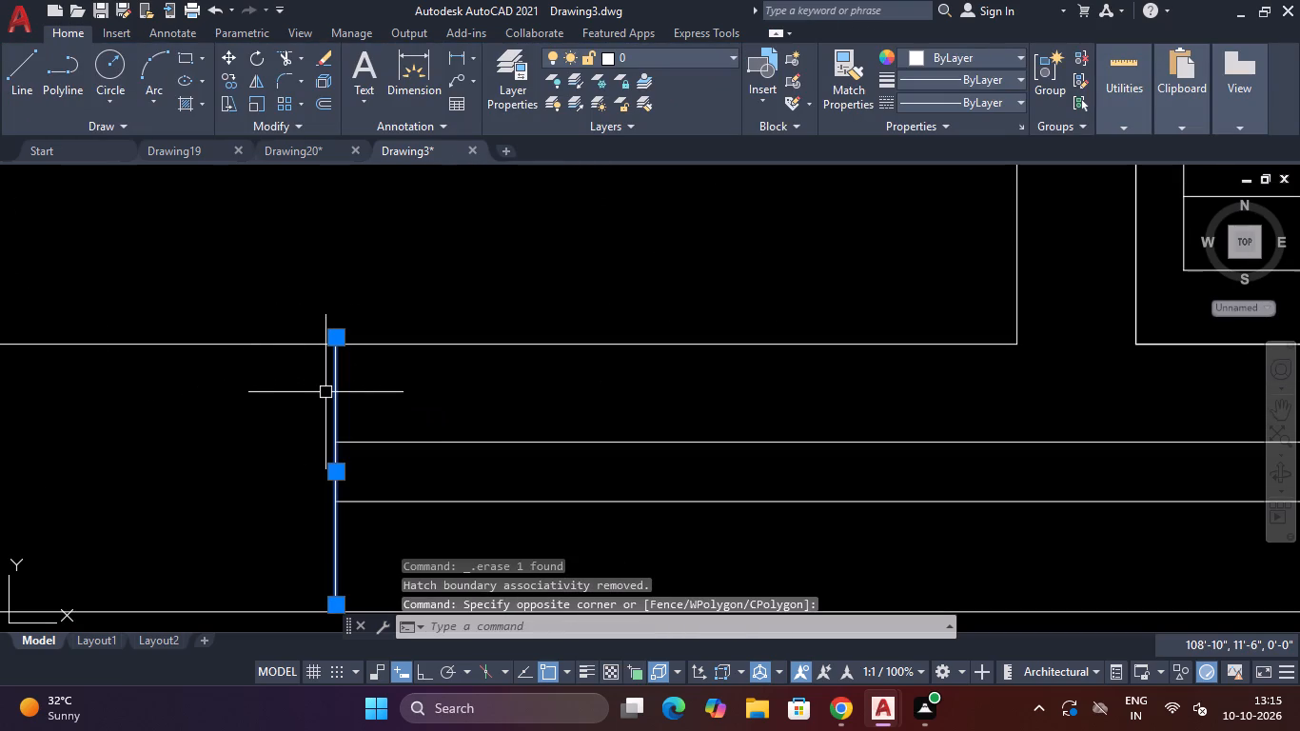
type("M")
key("space")
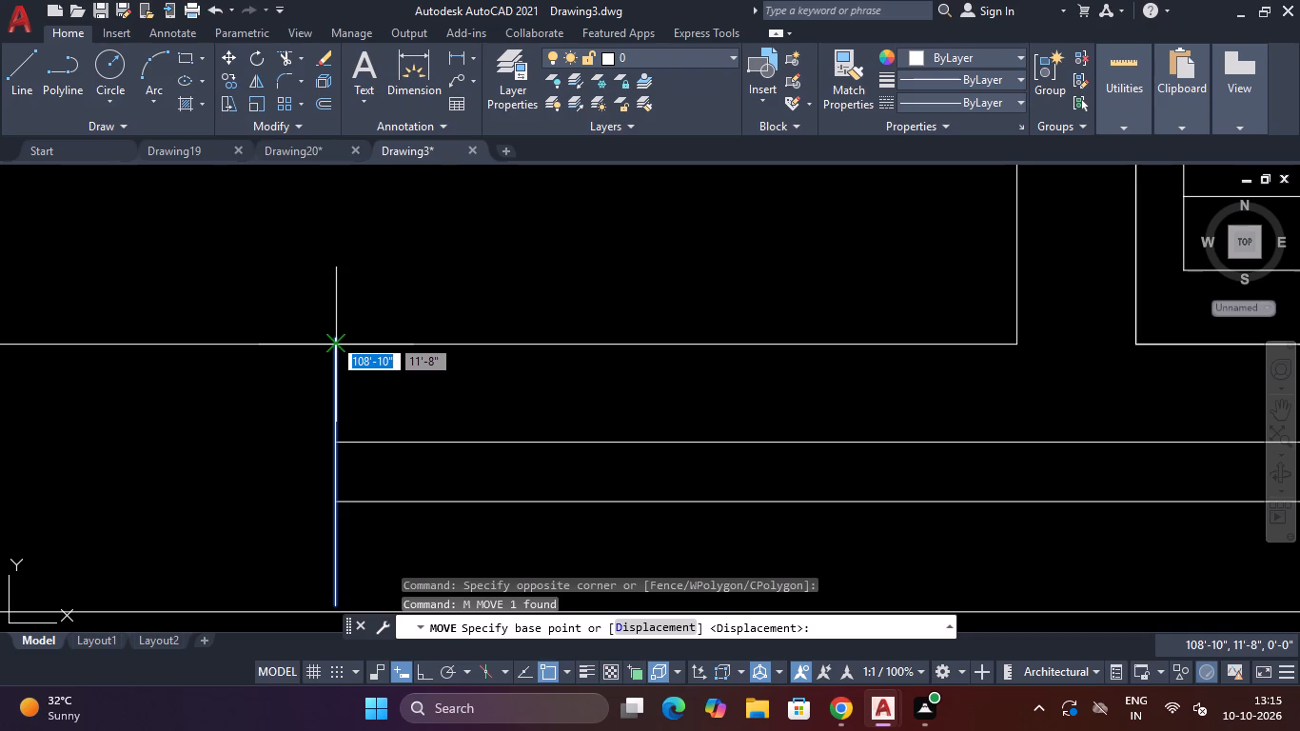
left_click(334, 330)
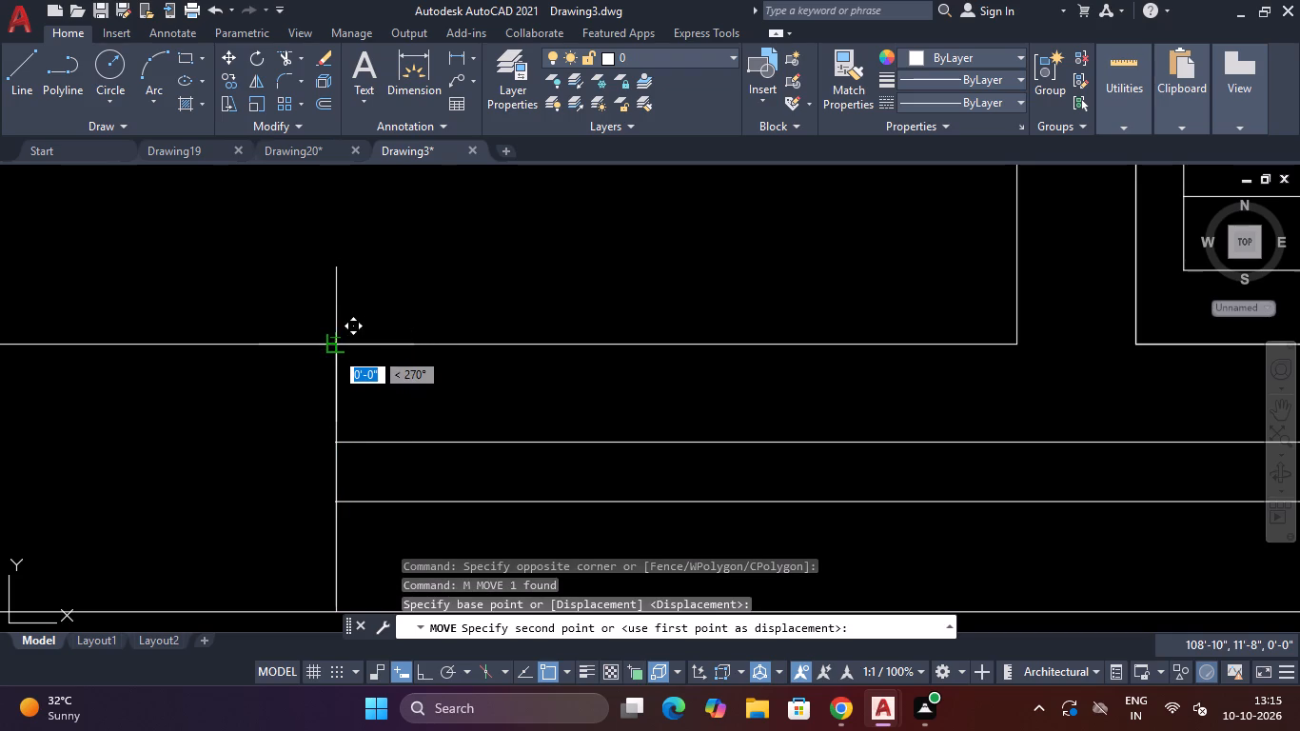
left_click(334, 350)
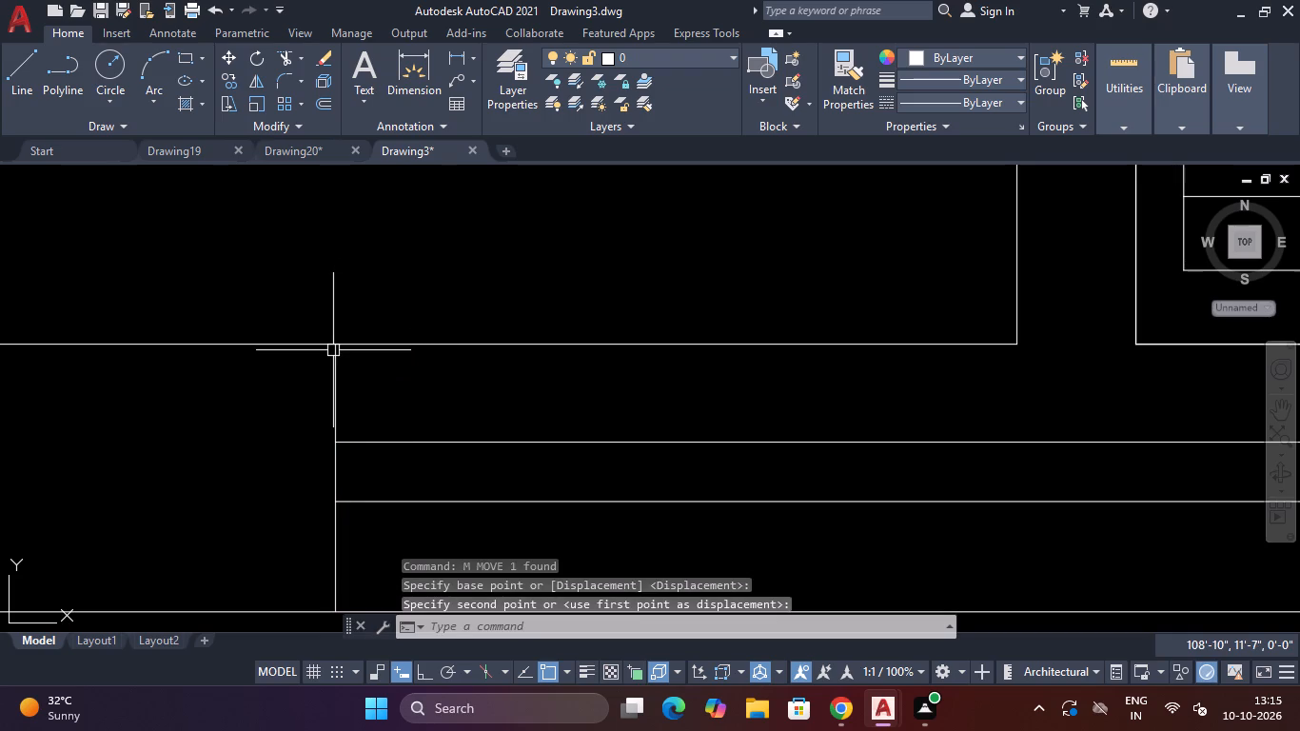
scroll(421, 324, "down", 3)
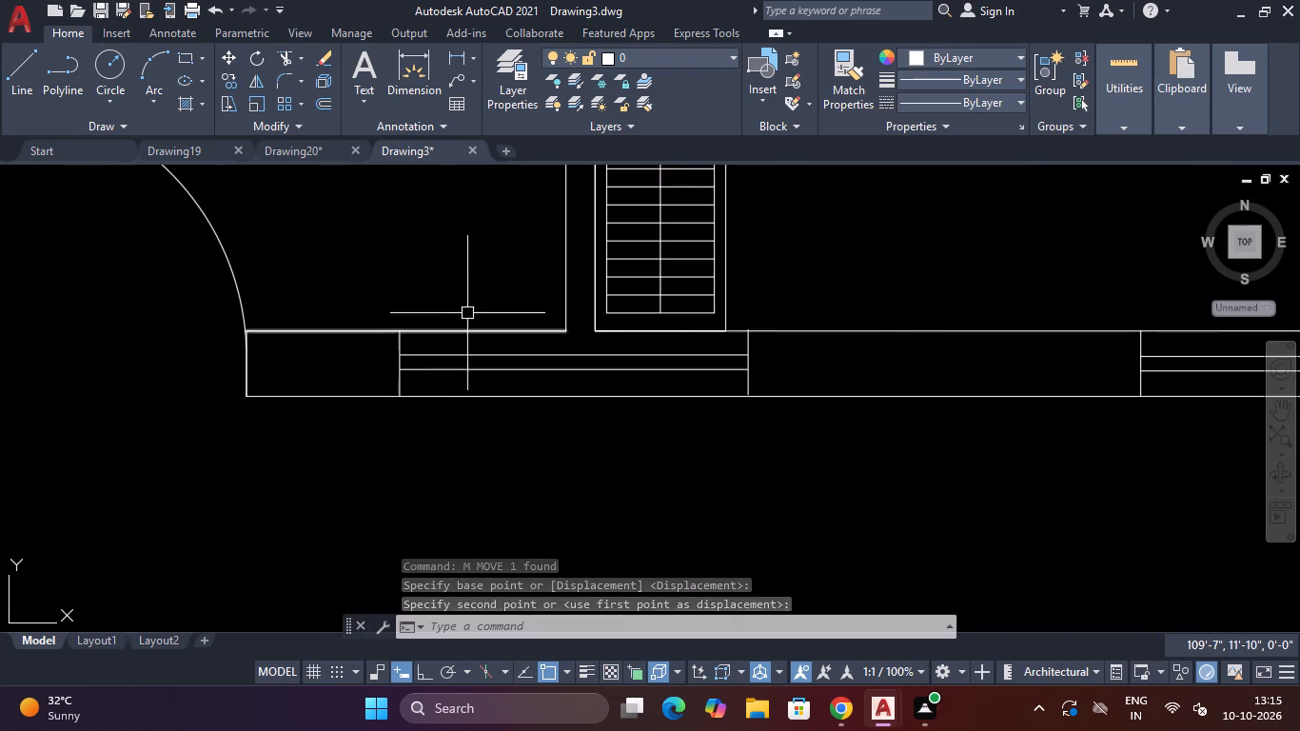
Examine the plan's wall outlines around the kitchen window's marked end, the bathrooms and the bedrooms.
scroll(468, 312, "down", 4)
scroll(544, 219, "up", 3)
scroll(544, 234, "down", 5)
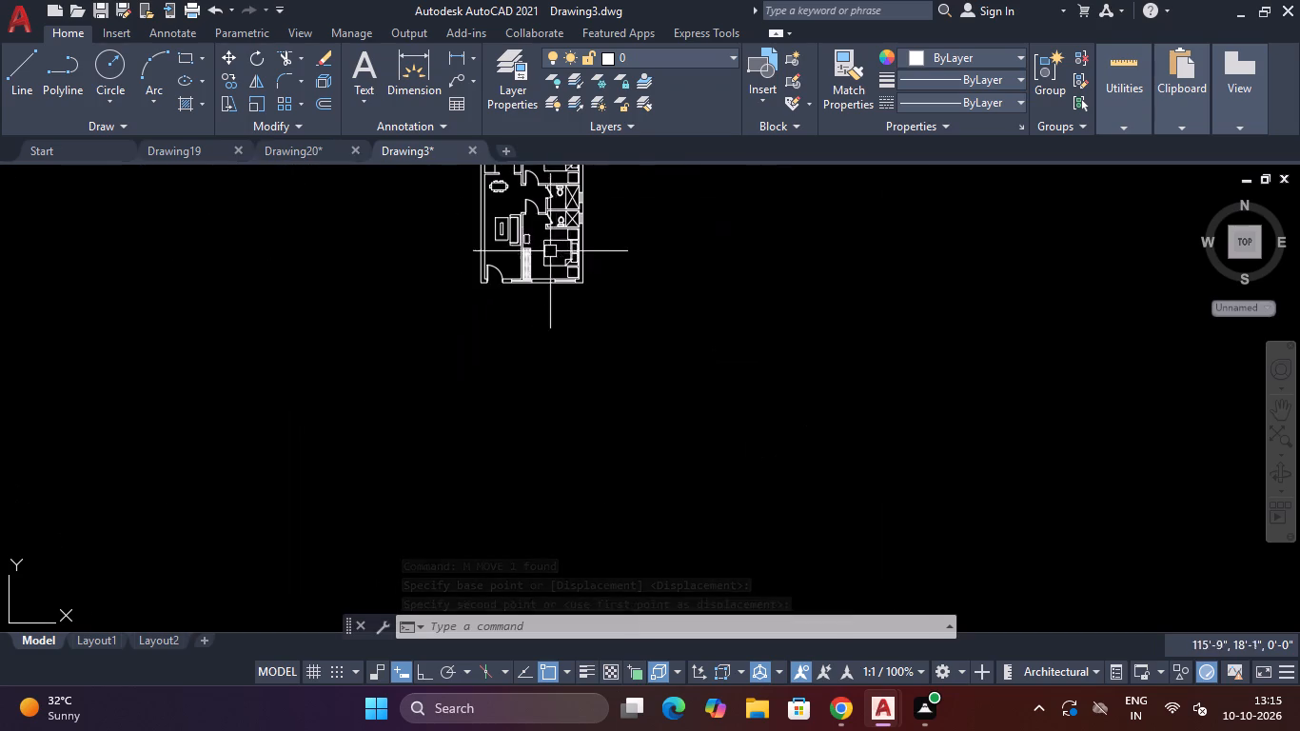
scroll(565, 173, "up", 4)
scroll(578, 307, "down", 2)
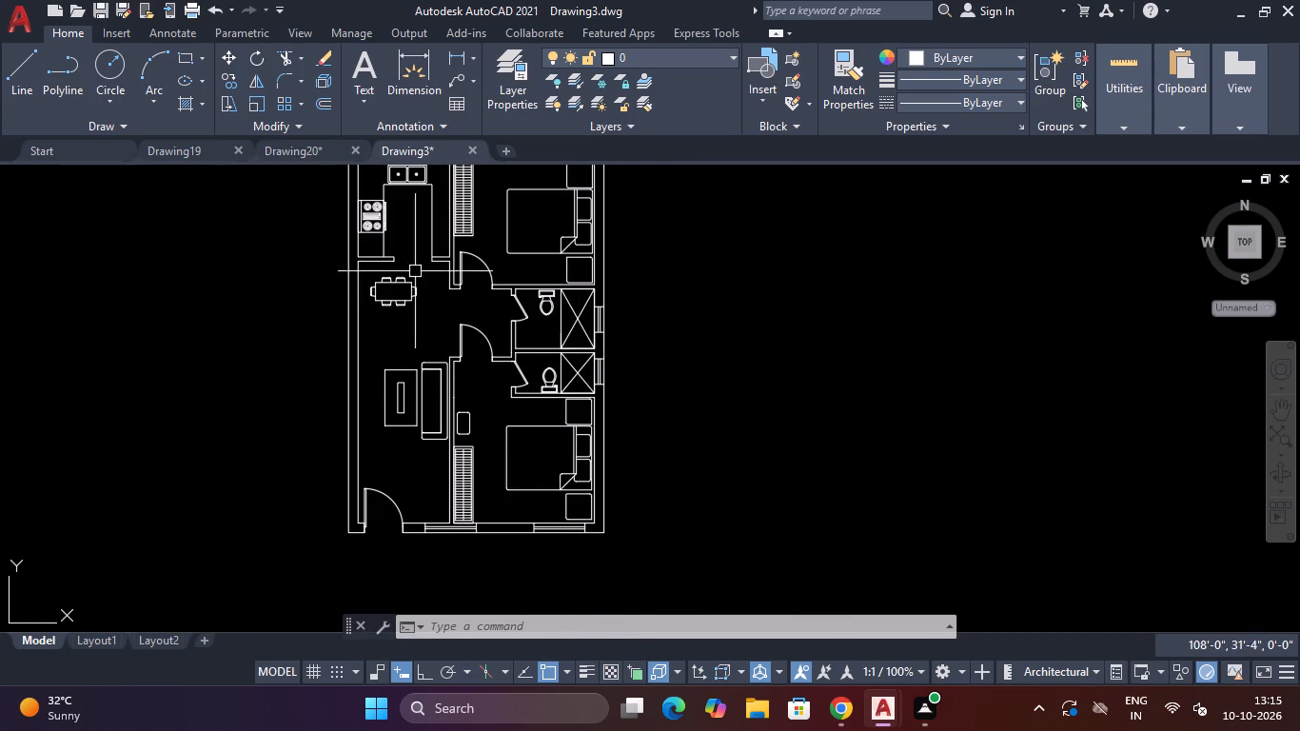
scroll(402, 211, "down", 3)
scroll(411, 175, "up", 4)
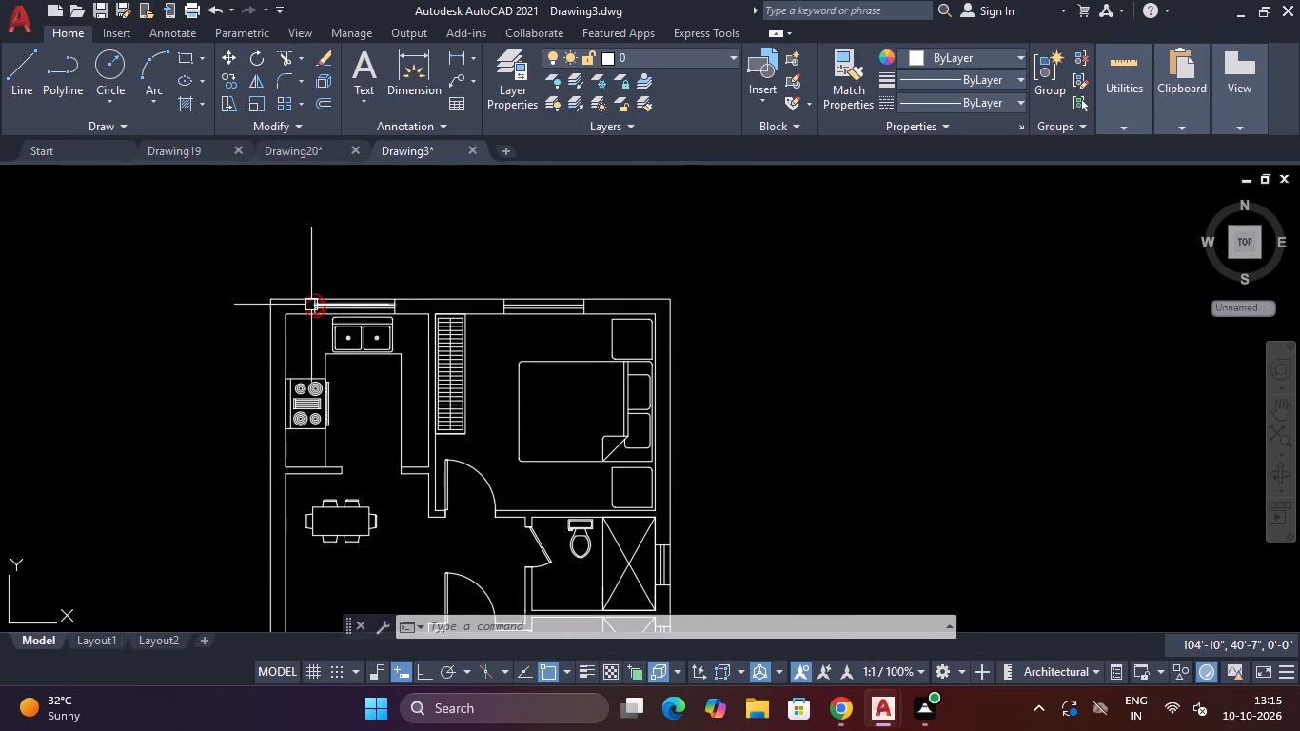
scroll(310, 306, "up", 16)
scroll(48, 357, "up", 4)
scroll(120, 385, "down", 8)
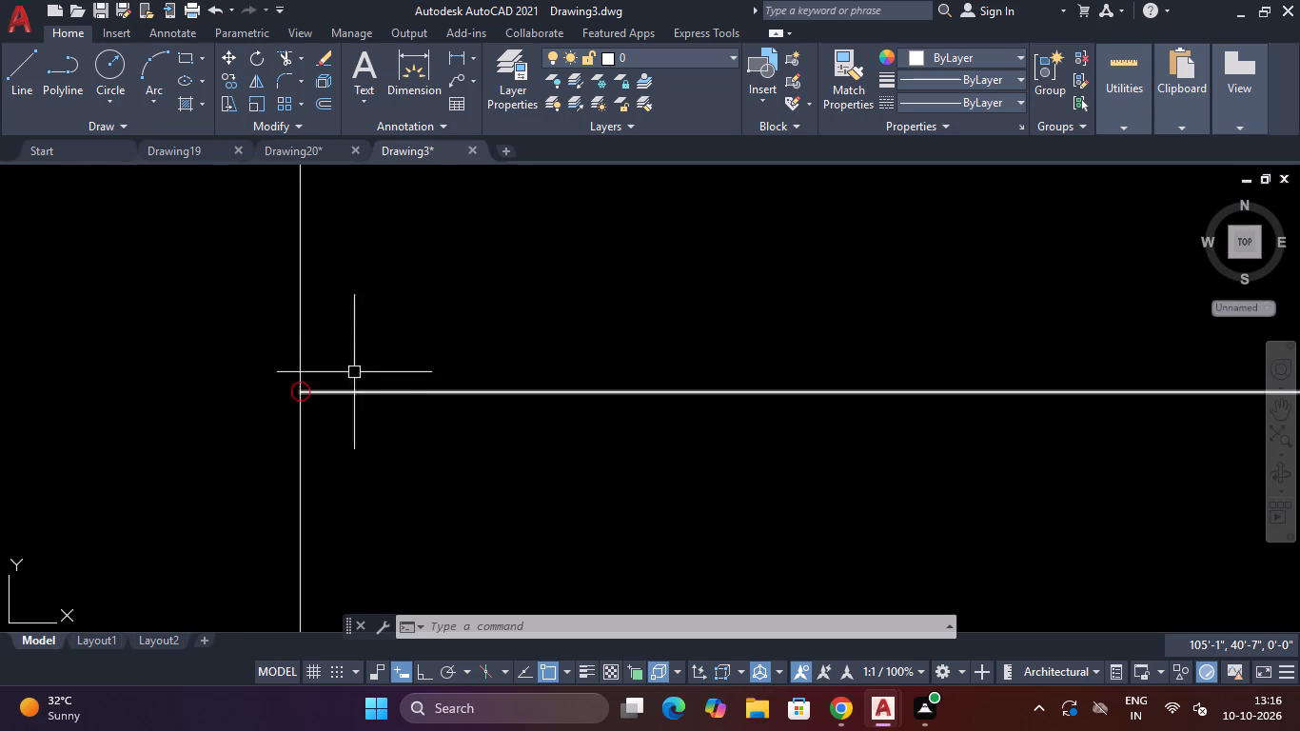
scroll(354, 372, "down", 14)
scroll(609, 386, "down", 3)
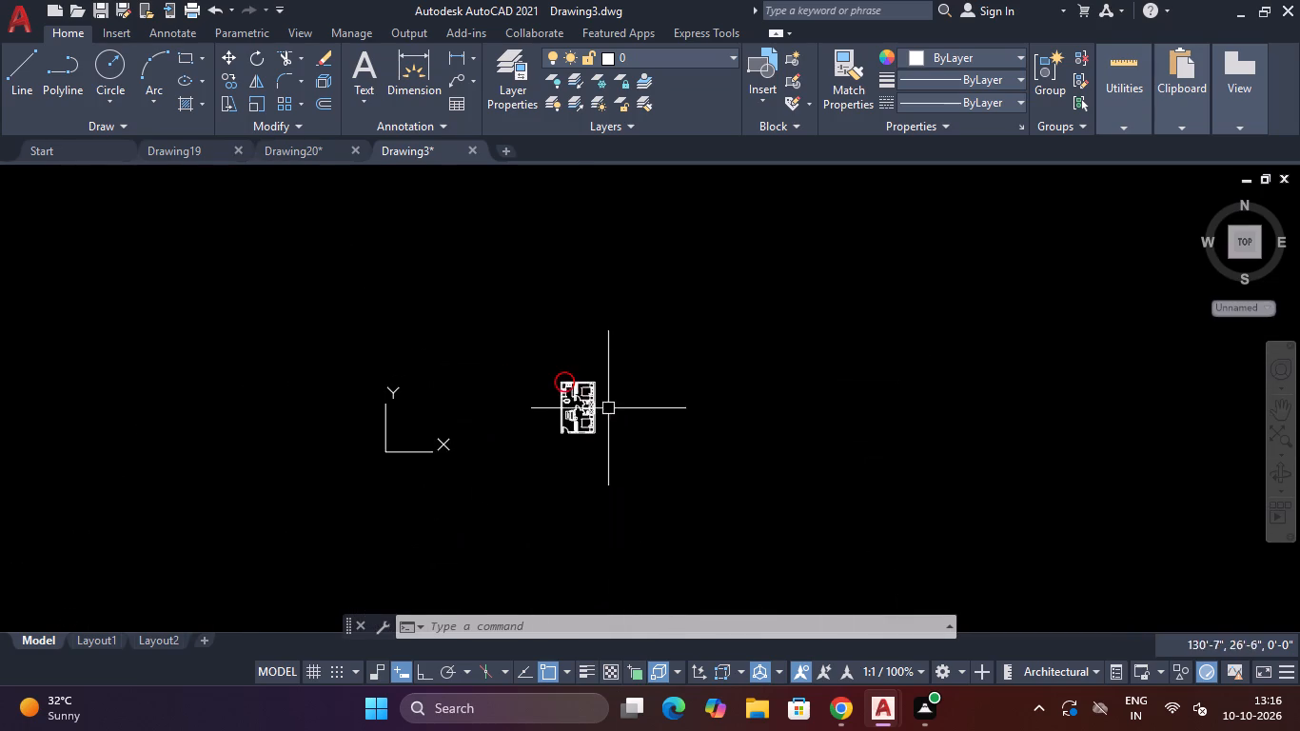
scroll(605, 420, "up", 3)
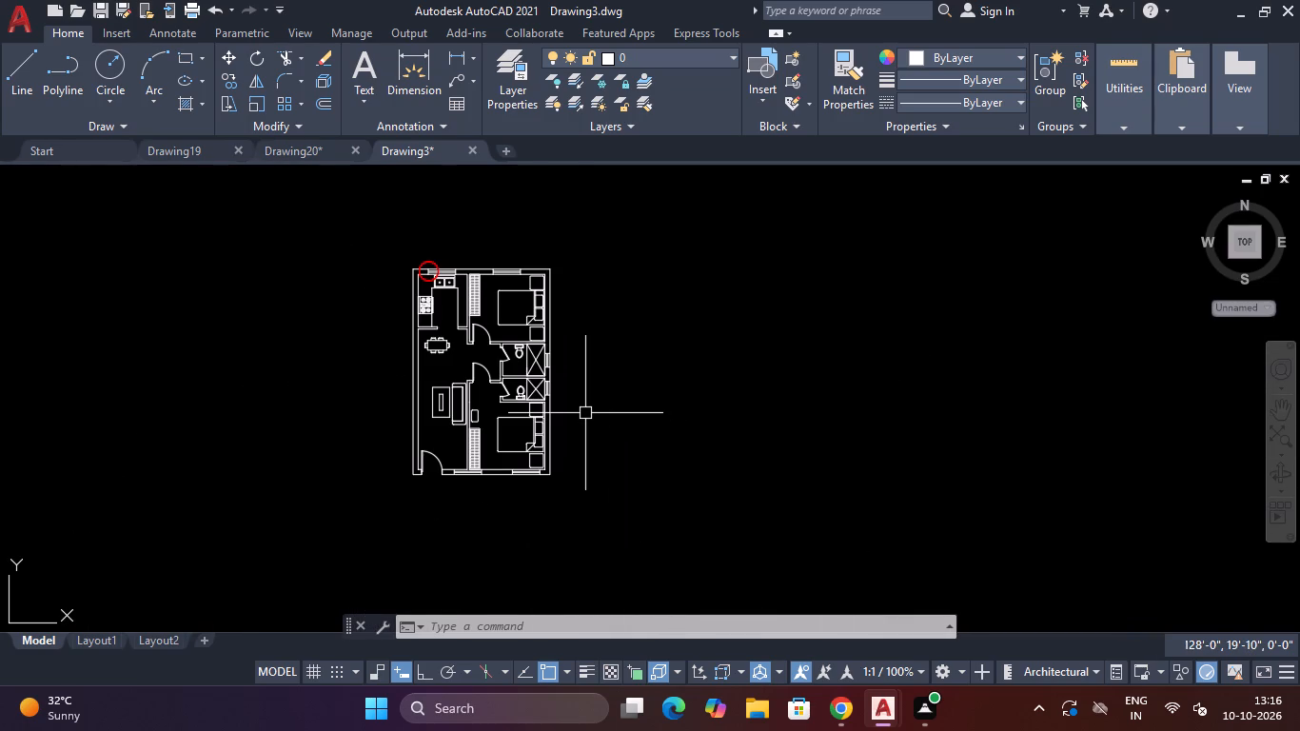
scroll(518, 381, "up", 2)
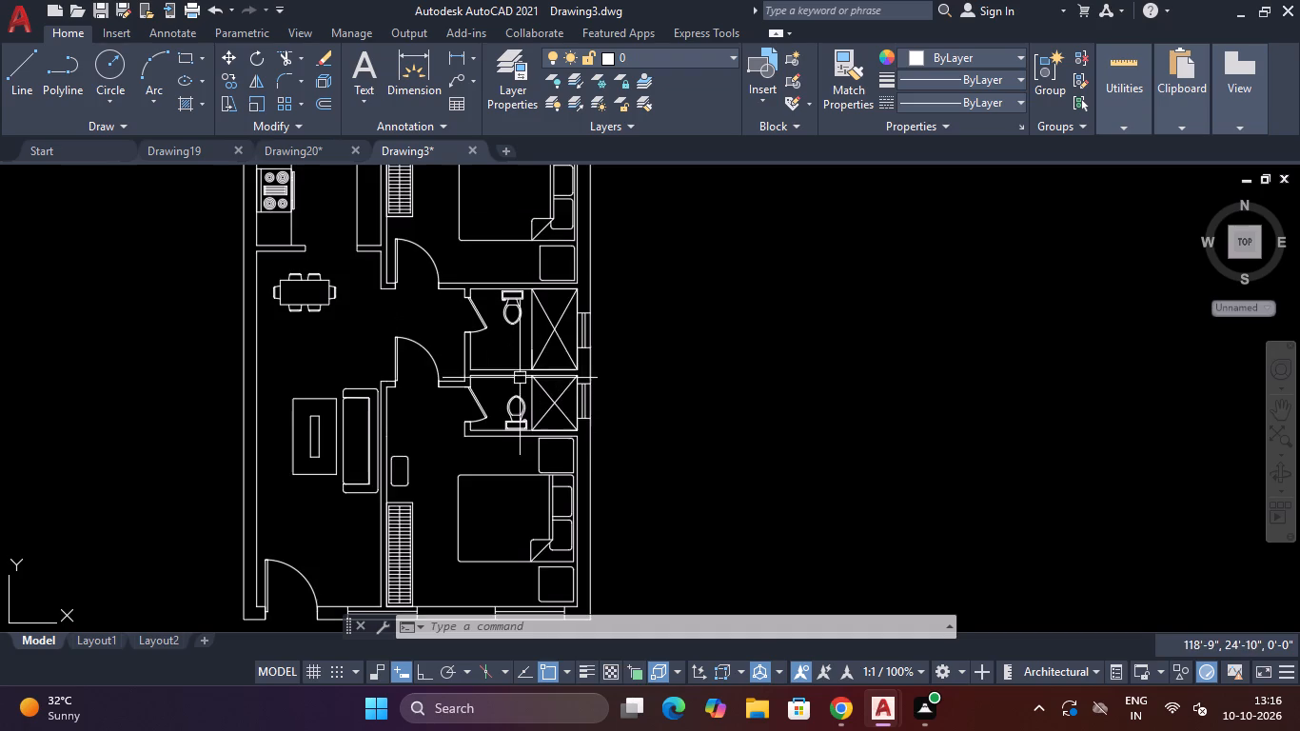
scroll(528, 372, "up", 3)
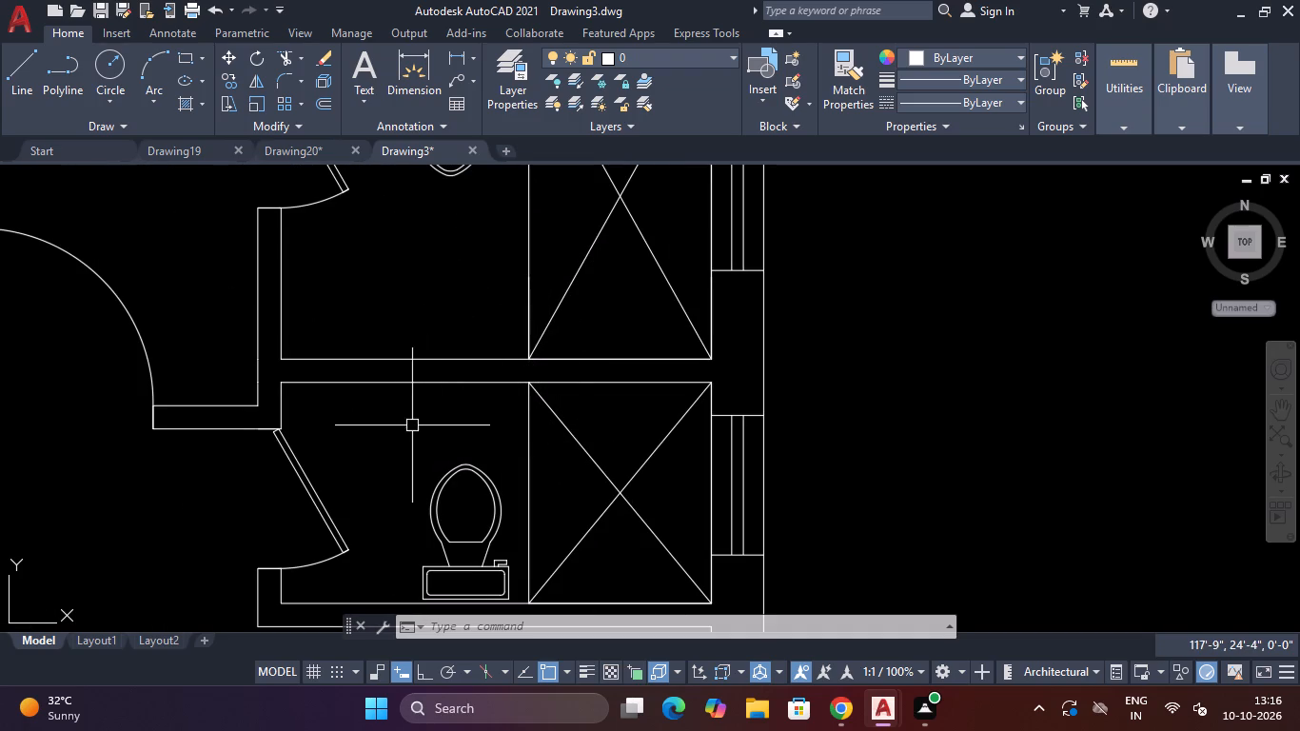
scroll(420, 446, "down", 2)
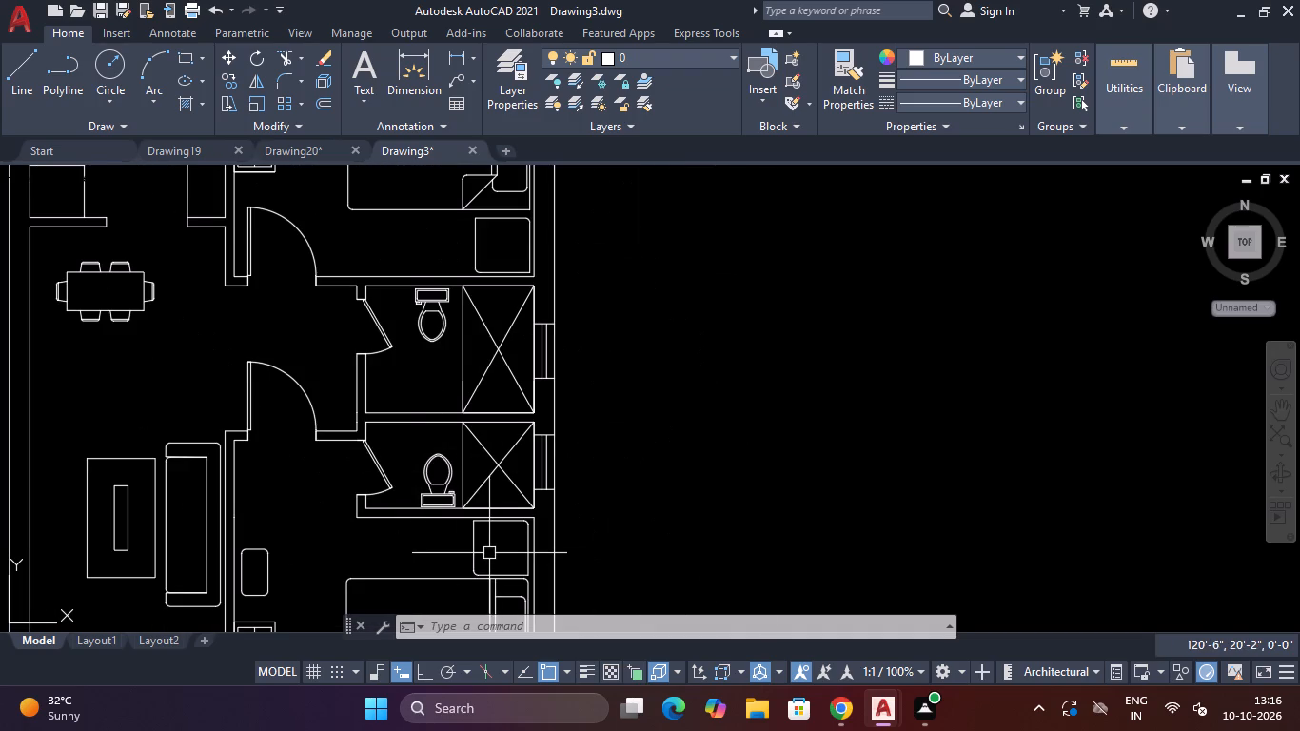
scroll(482, 553, "down", 1)
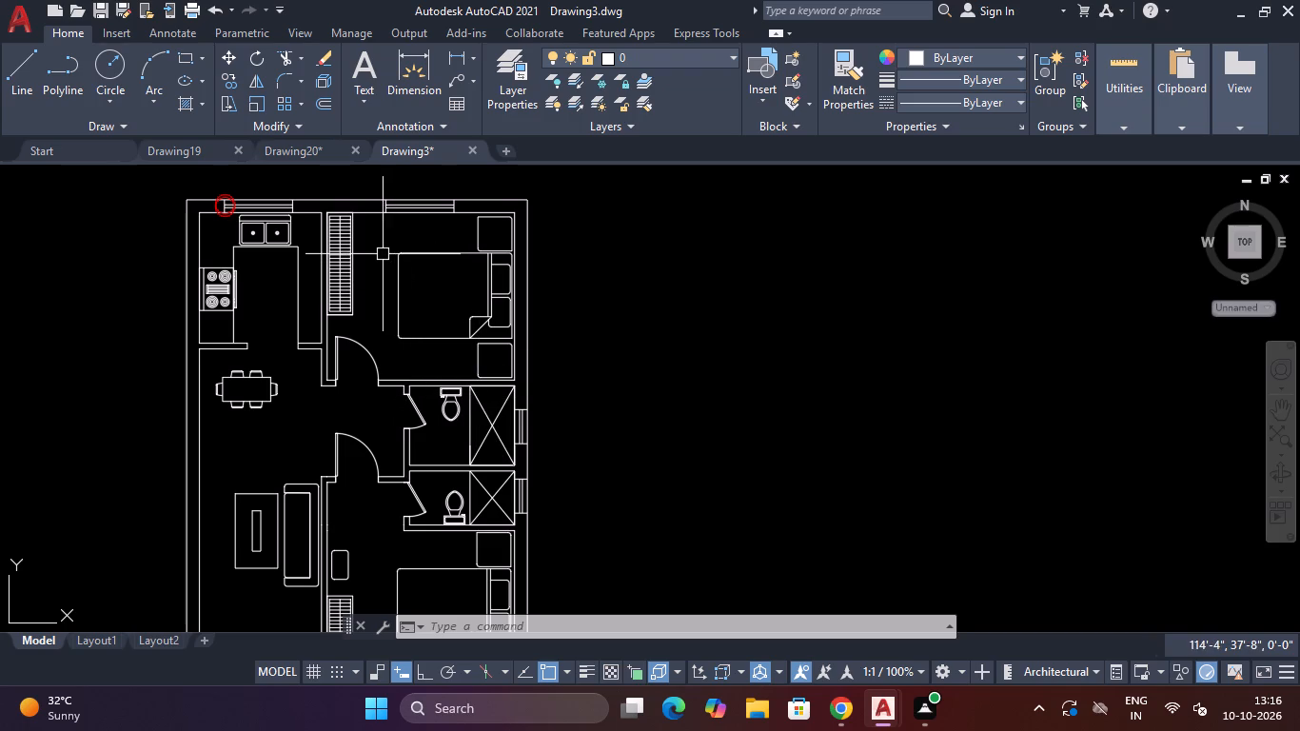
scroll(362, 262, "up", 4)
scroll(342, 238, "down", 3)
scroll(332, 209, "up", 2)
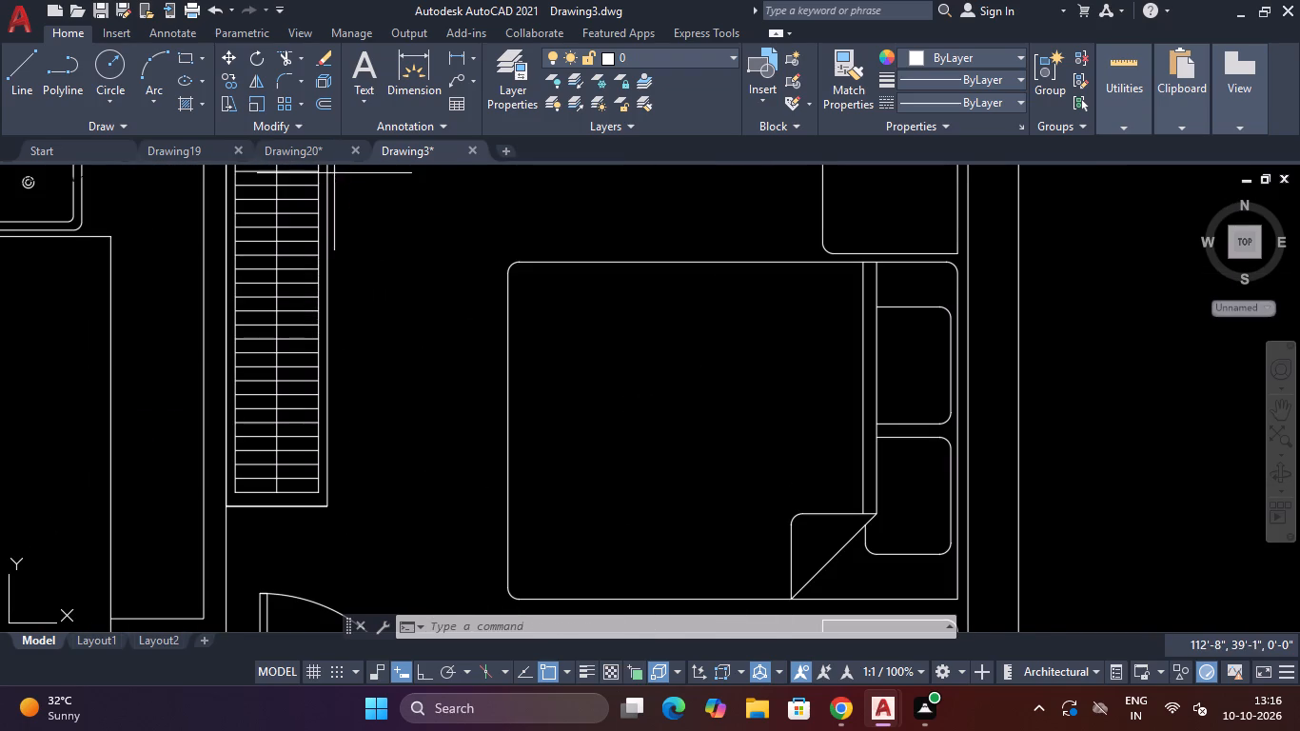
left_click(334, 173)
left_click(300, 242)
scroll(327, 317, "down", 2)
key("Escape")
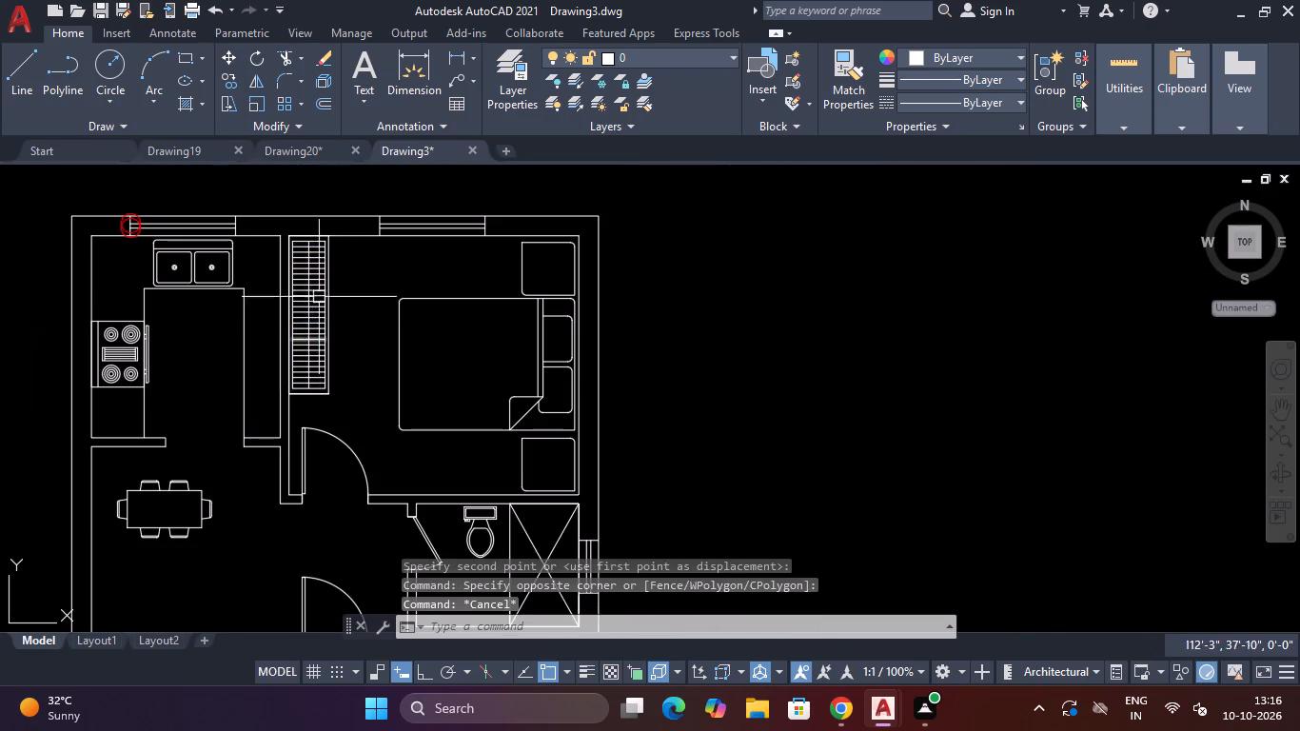
Explode the inner rectangle of the upper bedroom's wardrobe.
scroll(302, 235, "up", 4)
left_click(309, 262)
left_click(297, 287)
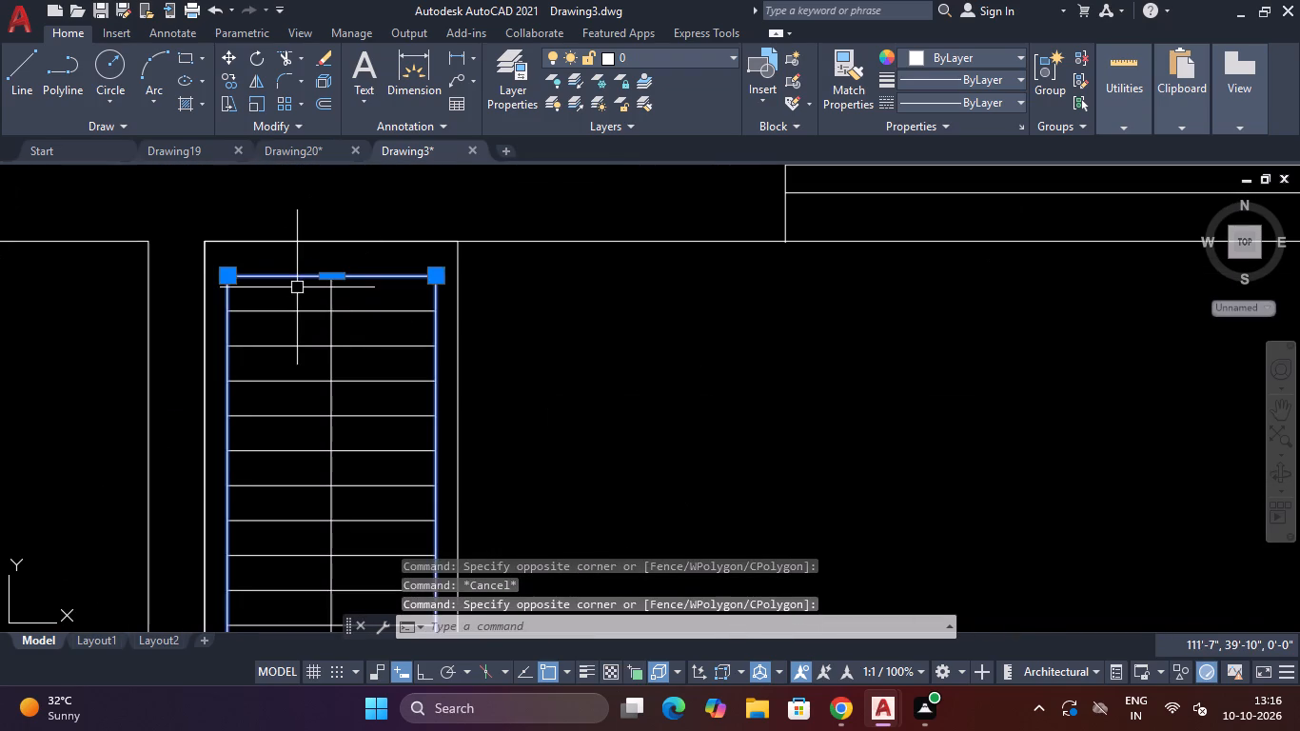
scroll(297, 288, "down", 3)
type("EXP")
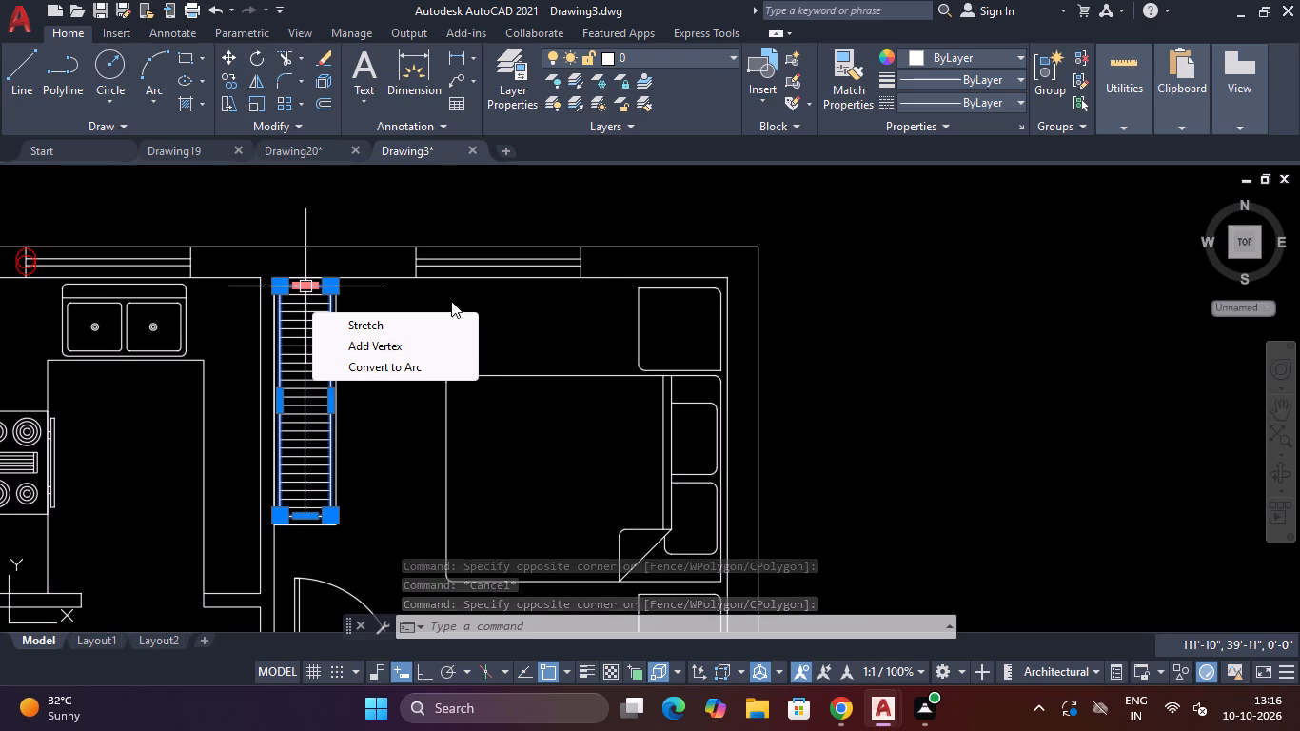
type("EX")
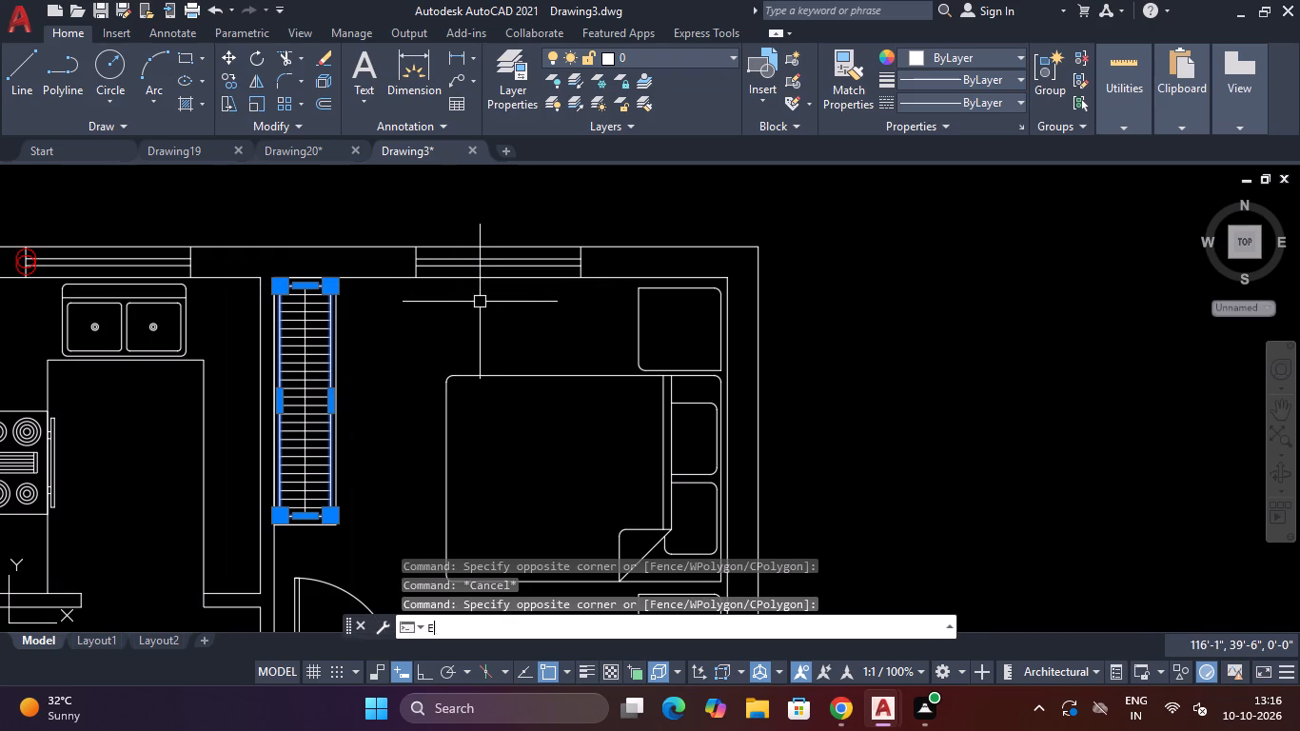
key("Down")
key("Return")
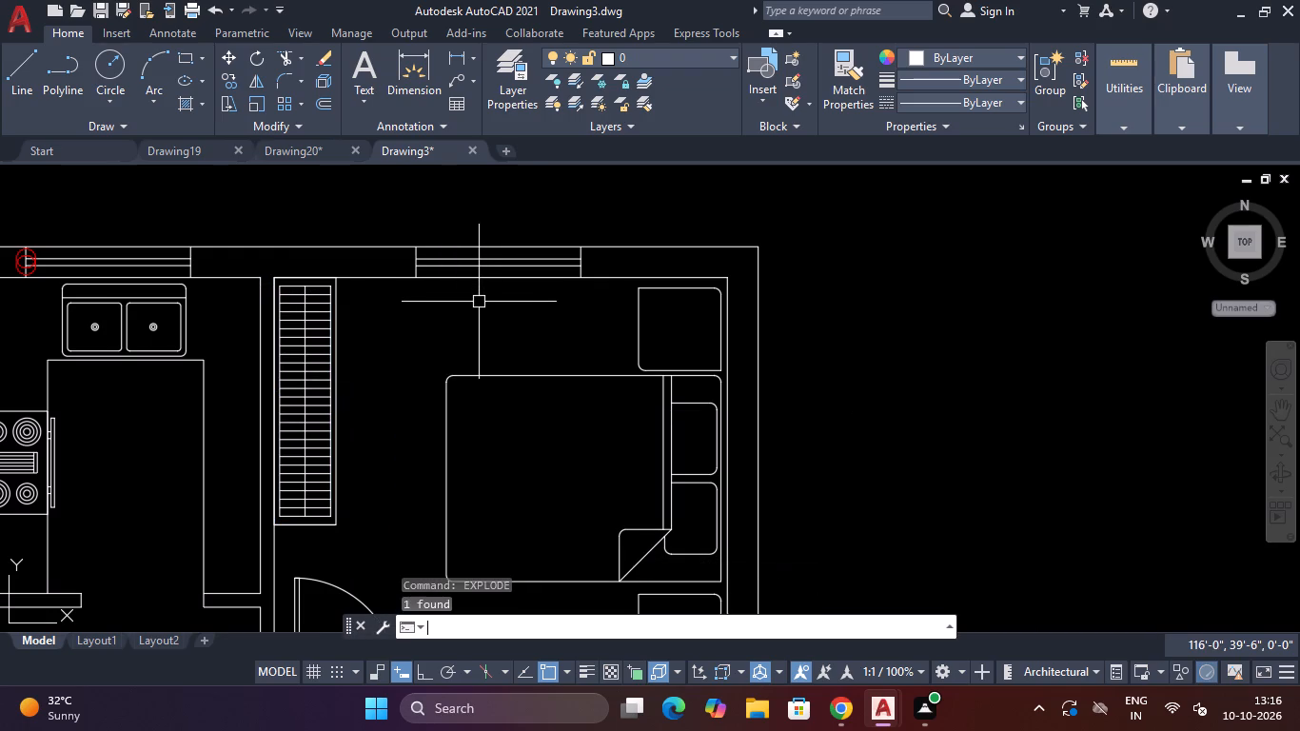
Delete the top, side and bottom edges of the exploded inner rectangle in the upper bedroom's wardrobe.
scroll(168, 253, "up", 3)
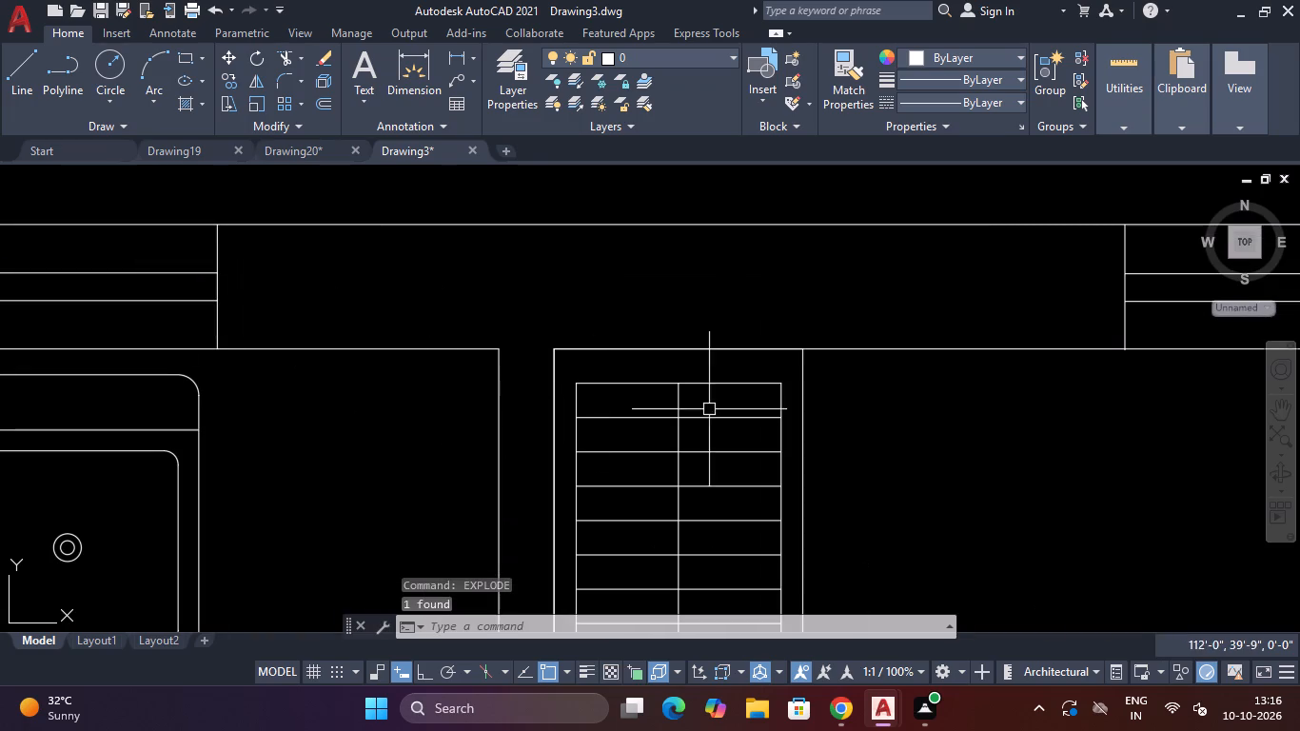
left_click(662, 386)
key("Delete")
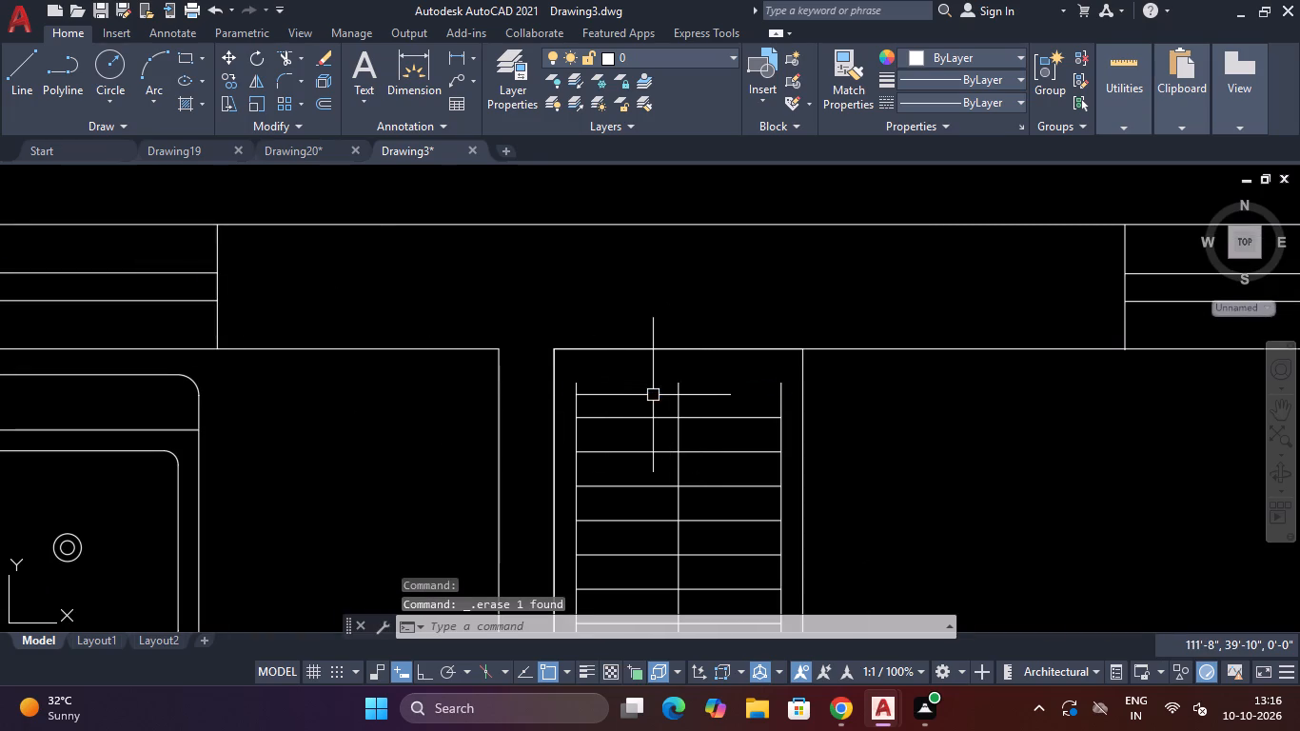
left_click(571, 388)
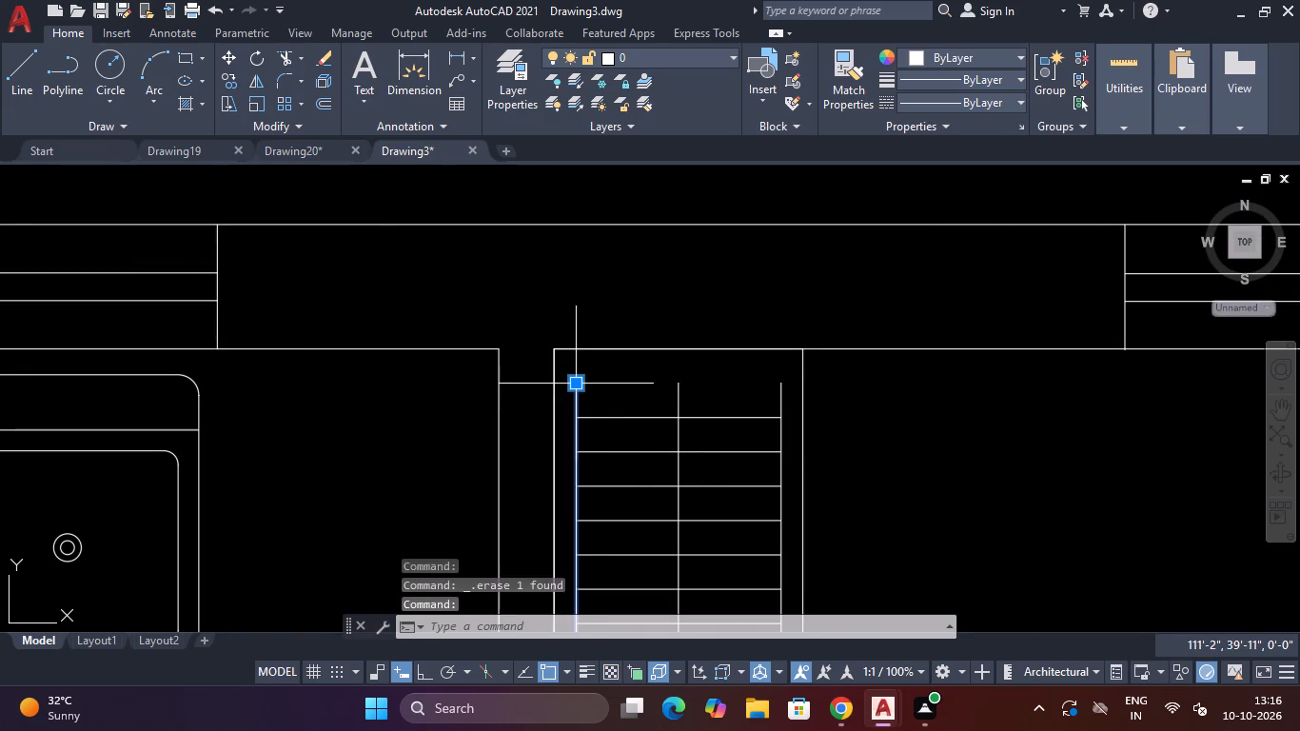
key("Delete")
left_click(780, 388)
key("Delete")
scroll(780, 388, "down", 6)
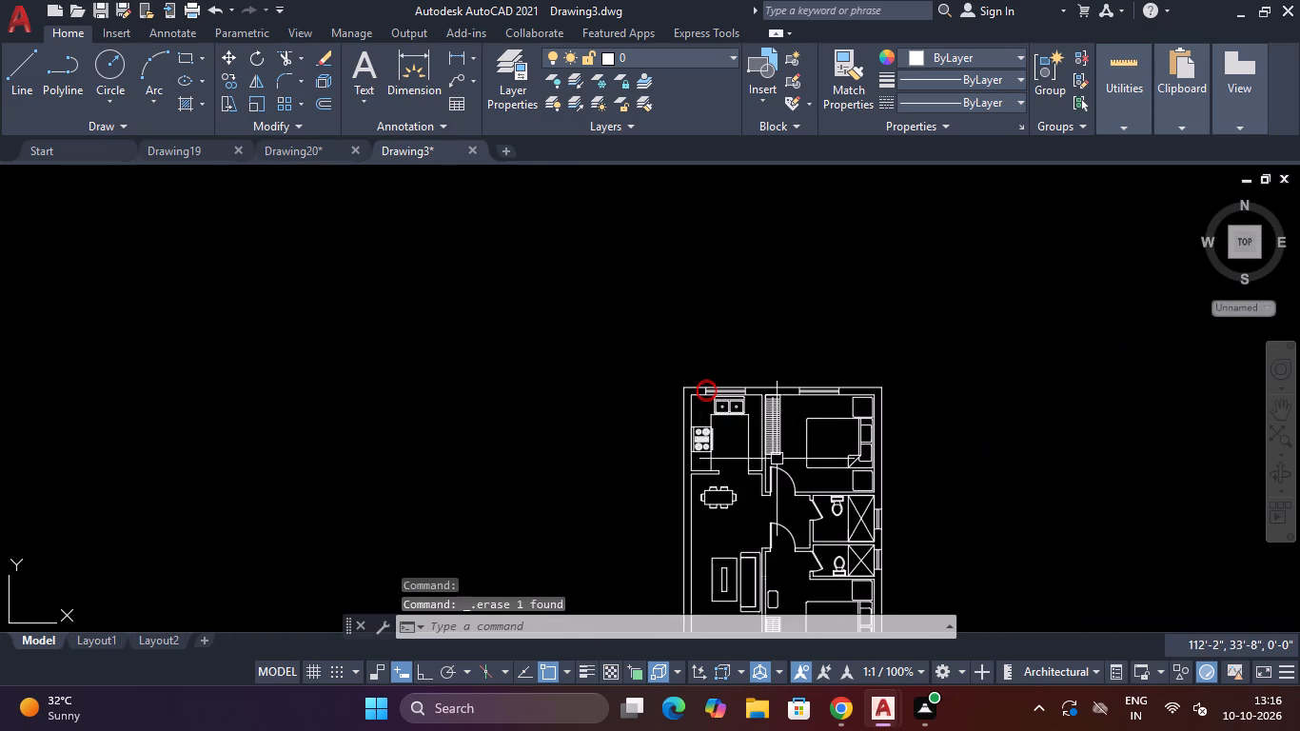
scroll(775, 476, "down", 1)
scroll(777, 442, "up", 5)
scroll(730, 547, "down", 4)
scroll(718, 586, "up", 4)
left_click(711, 484)
key("Delete")
Explode the inner rectangle of the lower bedroom's wardrobe.
scroll(729, 474, "down", 4)
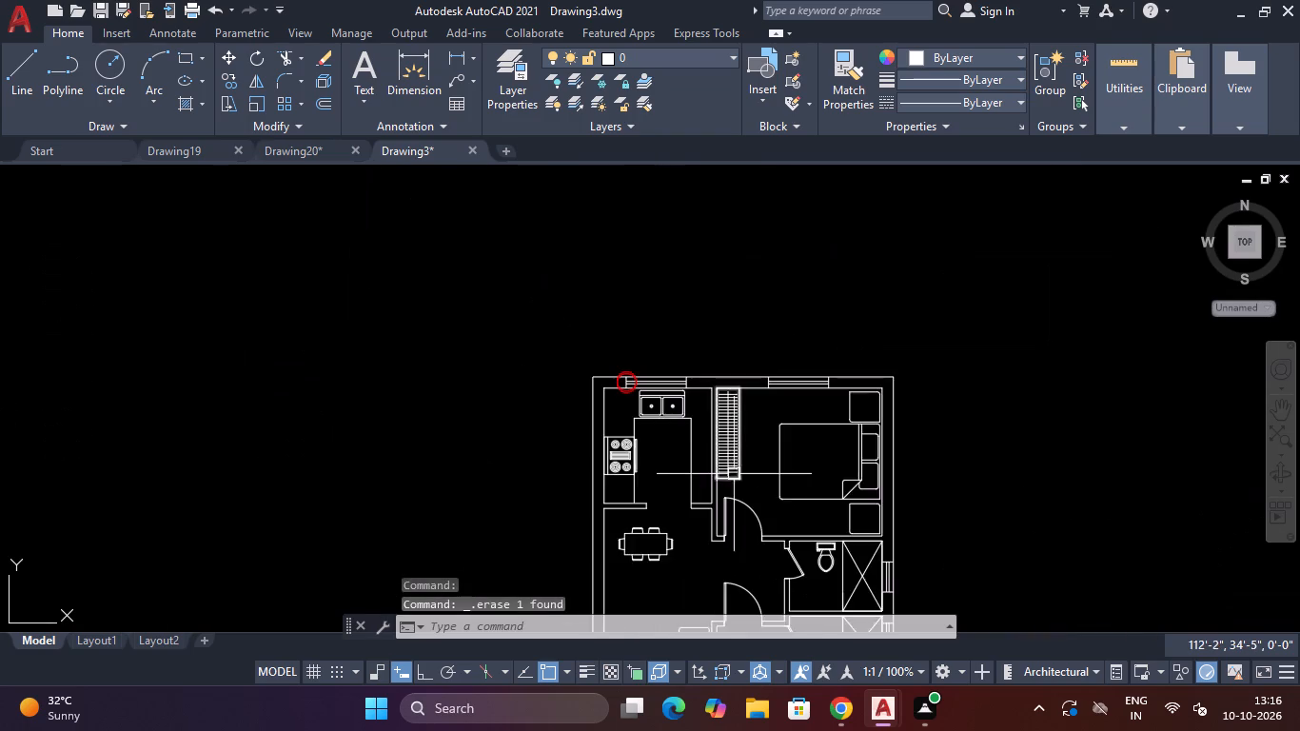
scroll(735, 475, "down", 3)
scroll(719, 538, "up", 9)
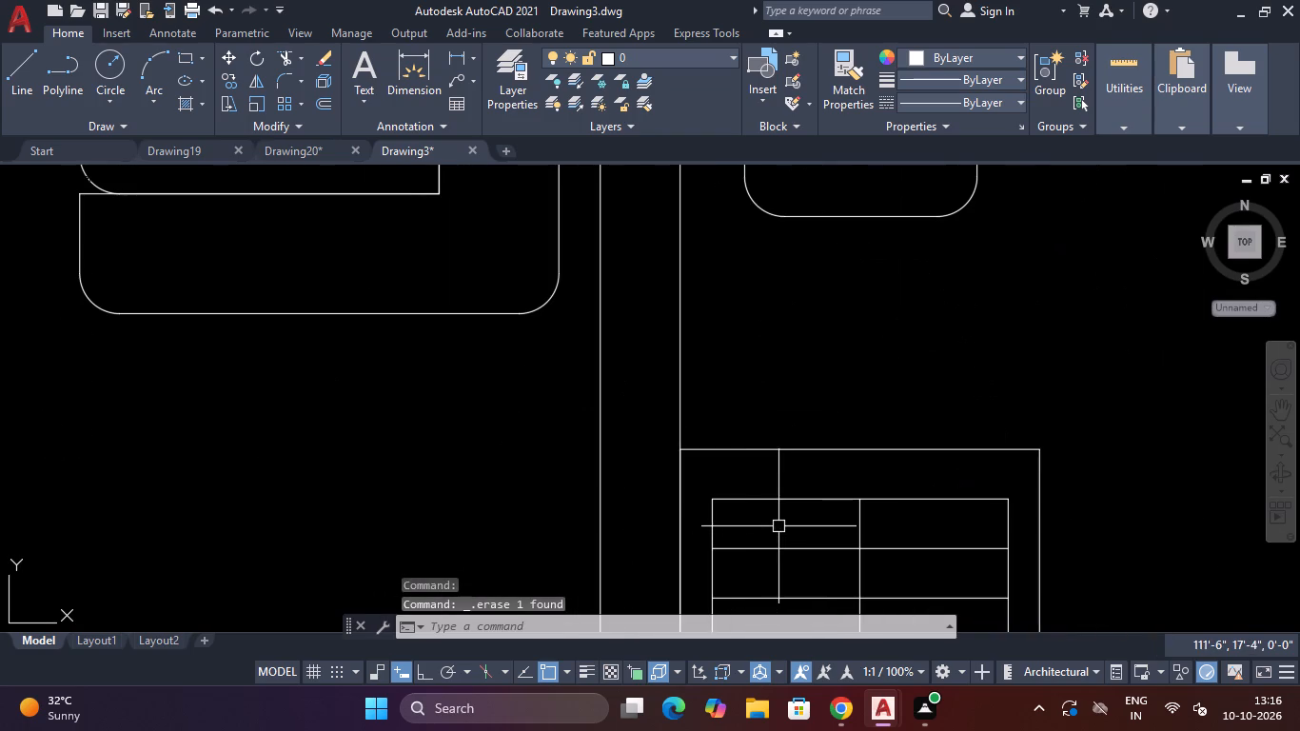
left_click(781, 501)
type("EXP")
key("Down")
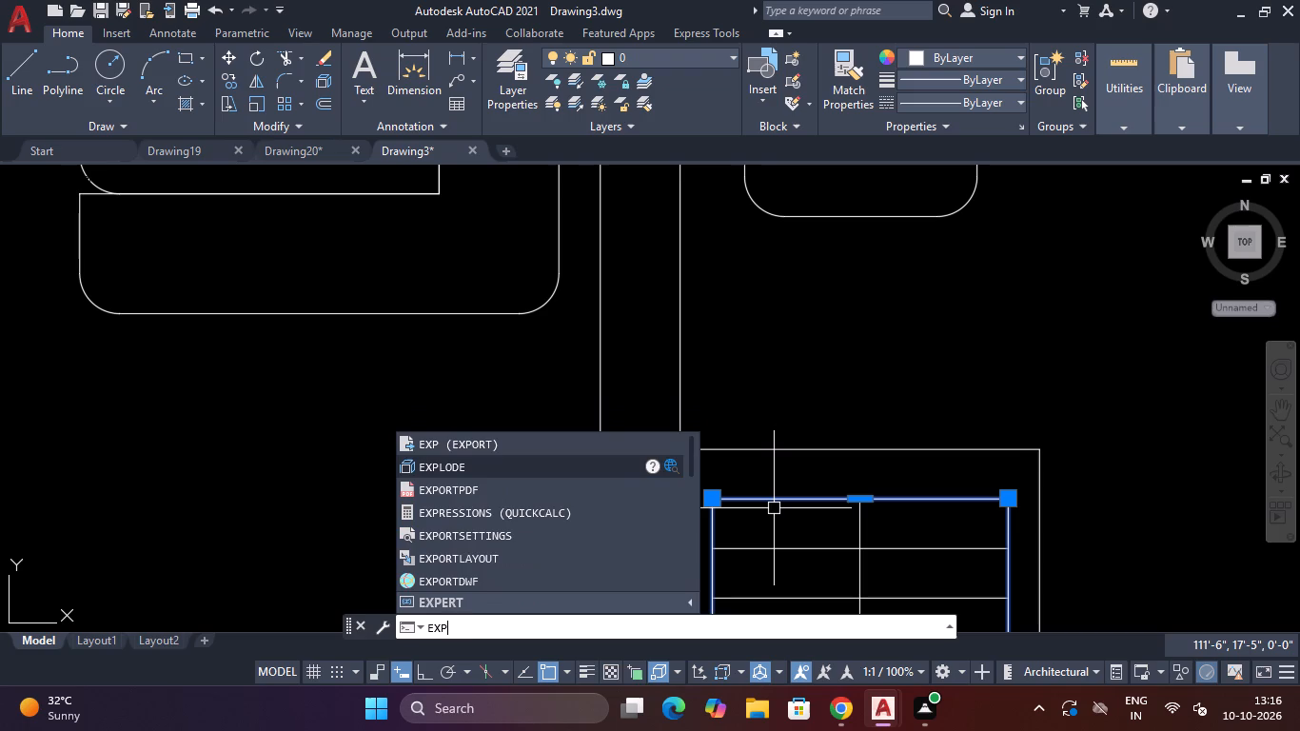
key("Return")
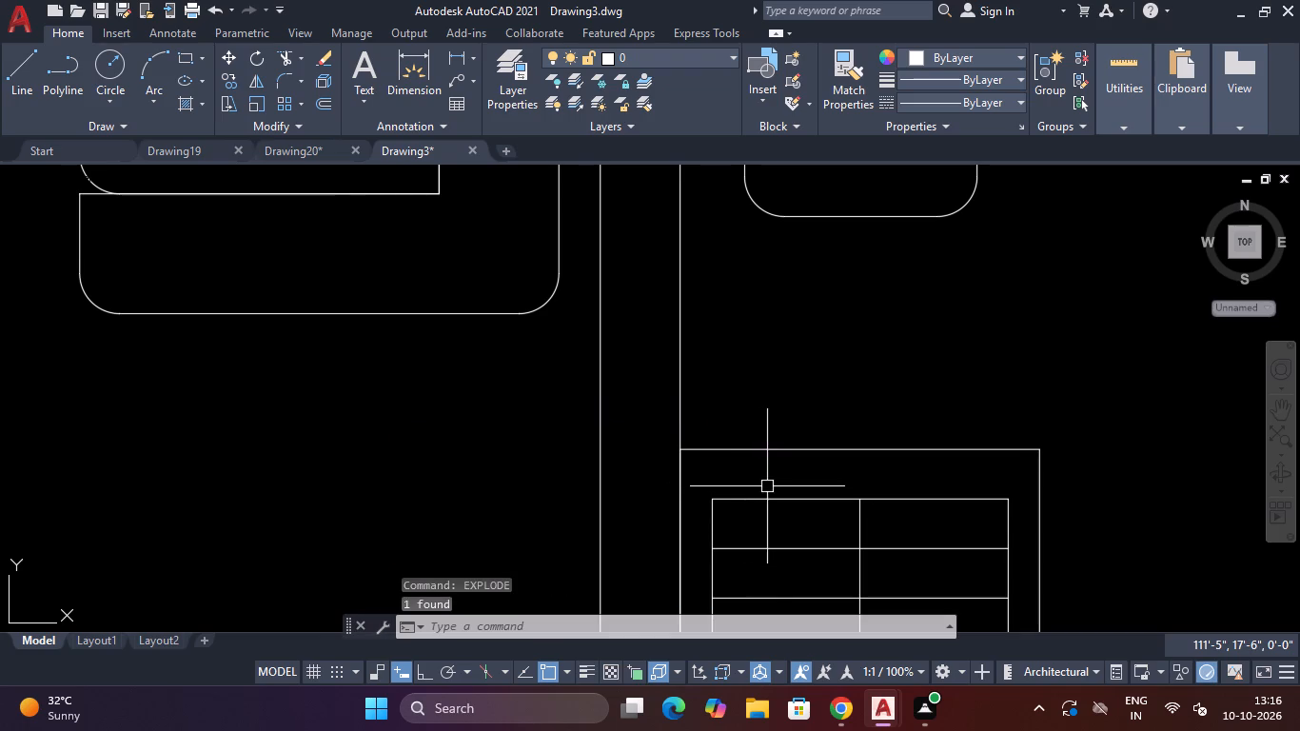
Delete the top, bottom and both side edges of the exploded inner rectangle in the lower bedroom's wardrobe.
left_click(770, 503)
key("Delete")
scroll(773, 498, "down", 5)
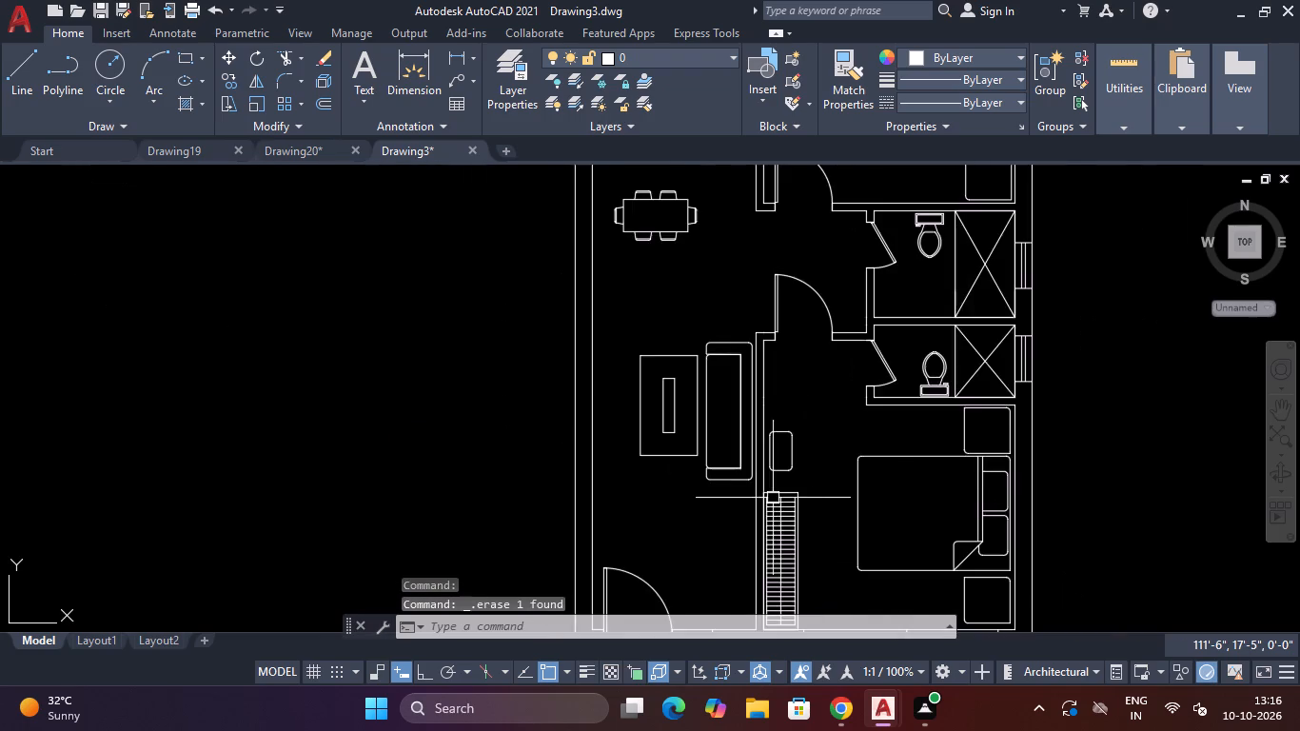
scroll(770, 503, "up", 4)
left_click(727, 485)
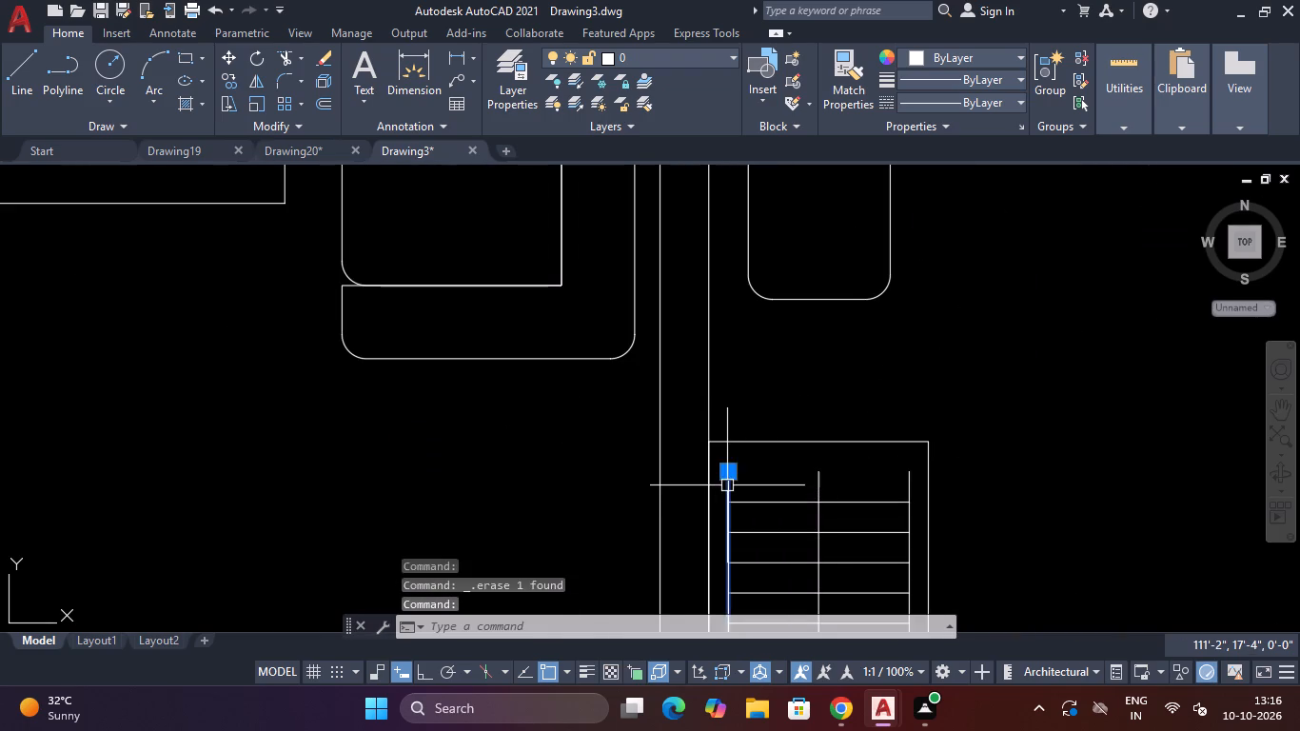
key("Delete")
scroll(811, 457, "down", 7)
scroll(803, 509, "up", 5)
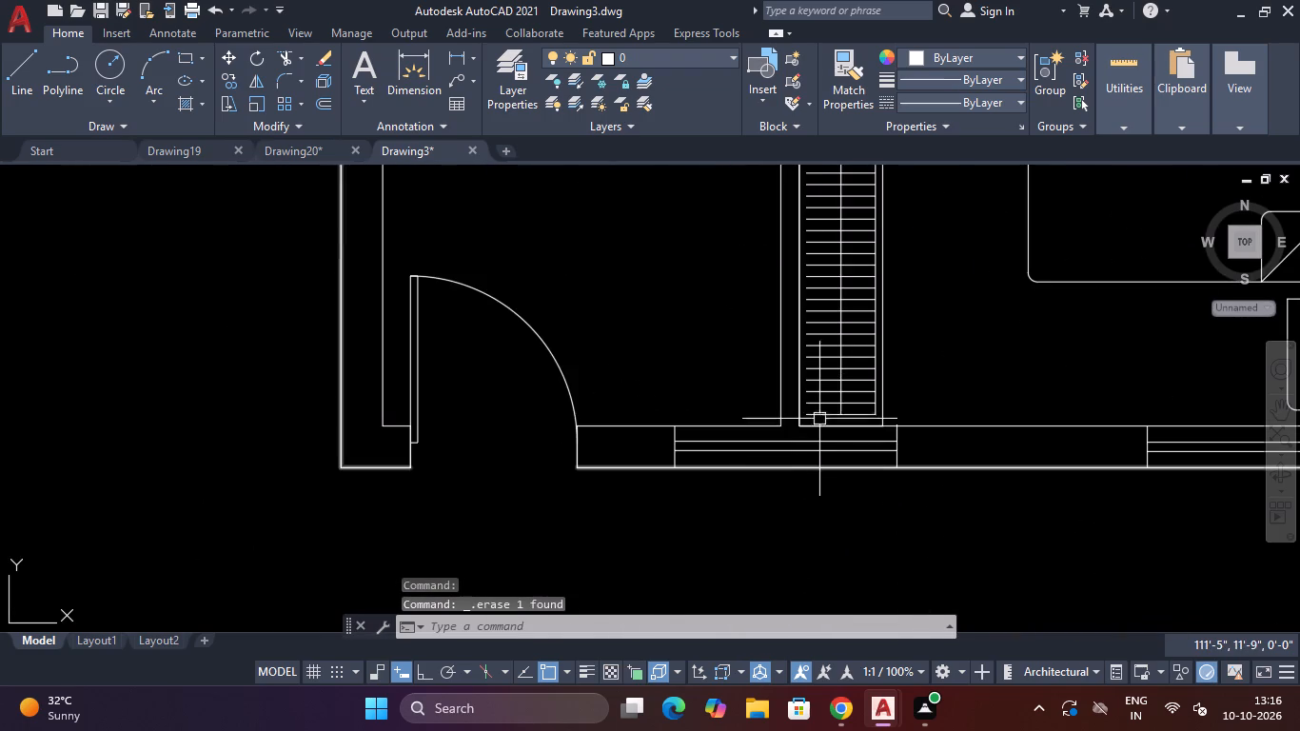
scroll(820, 417, "up", 2)
left_click(822, 412)
key("Delete")
scroll(895, 352, "down", 2)
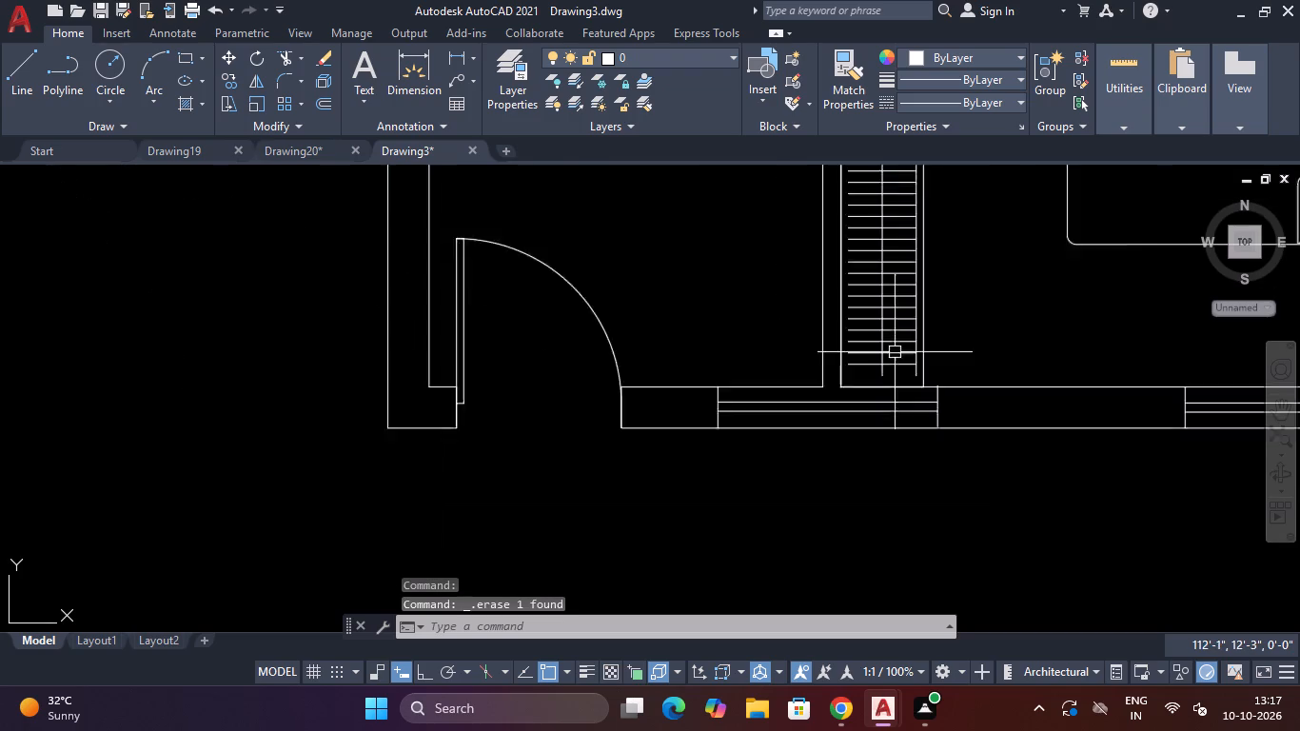
scroll(895, 352, "down", 1)
scroll(903, 195, "up", 3)
left_click(903, 189)
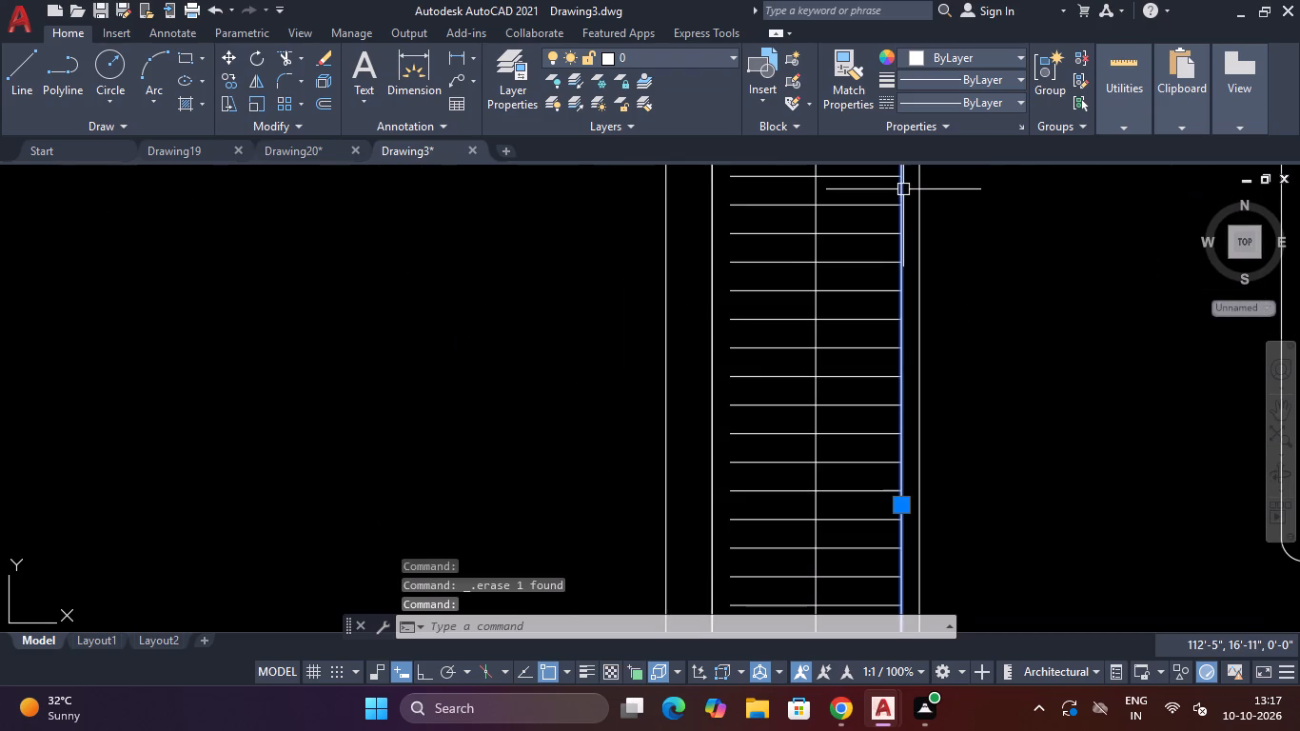
key("Delete")
scroll(900, 195, "down", 3)
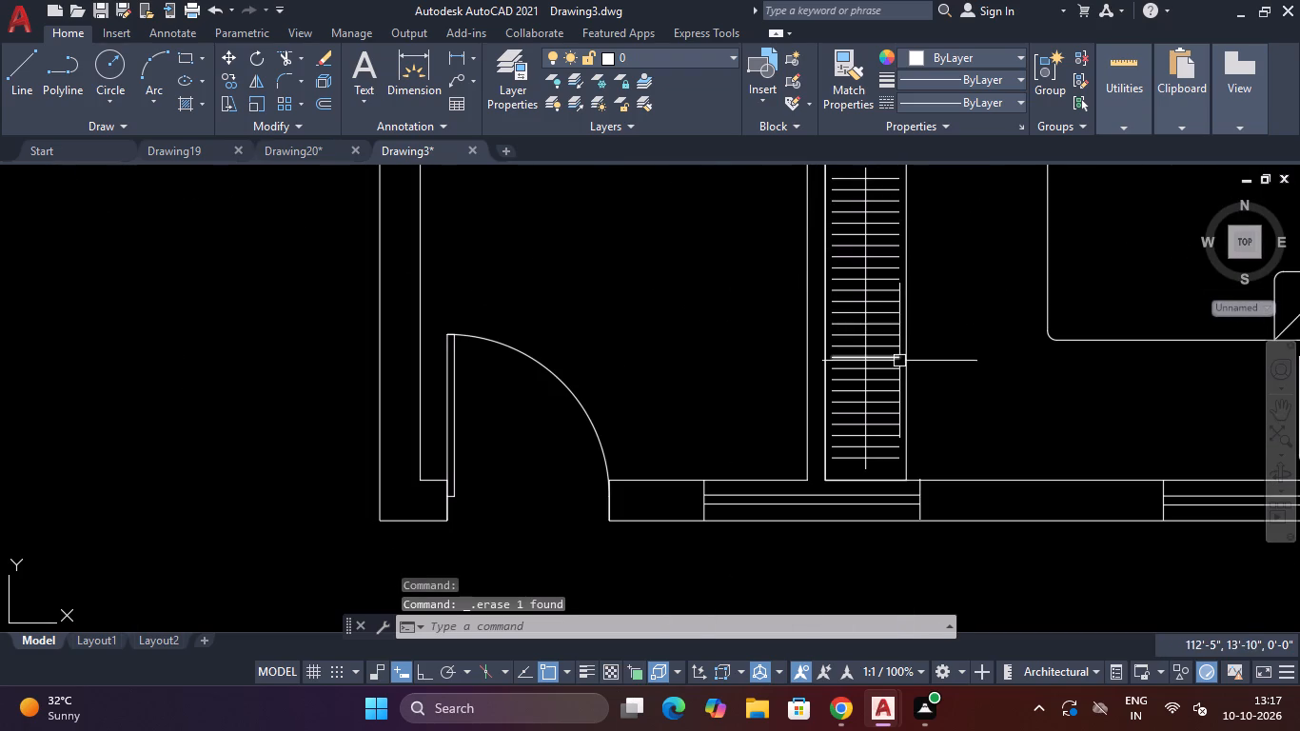
scroll(917, 312, "down", 3)
scroll(819, 360, "up", 2)
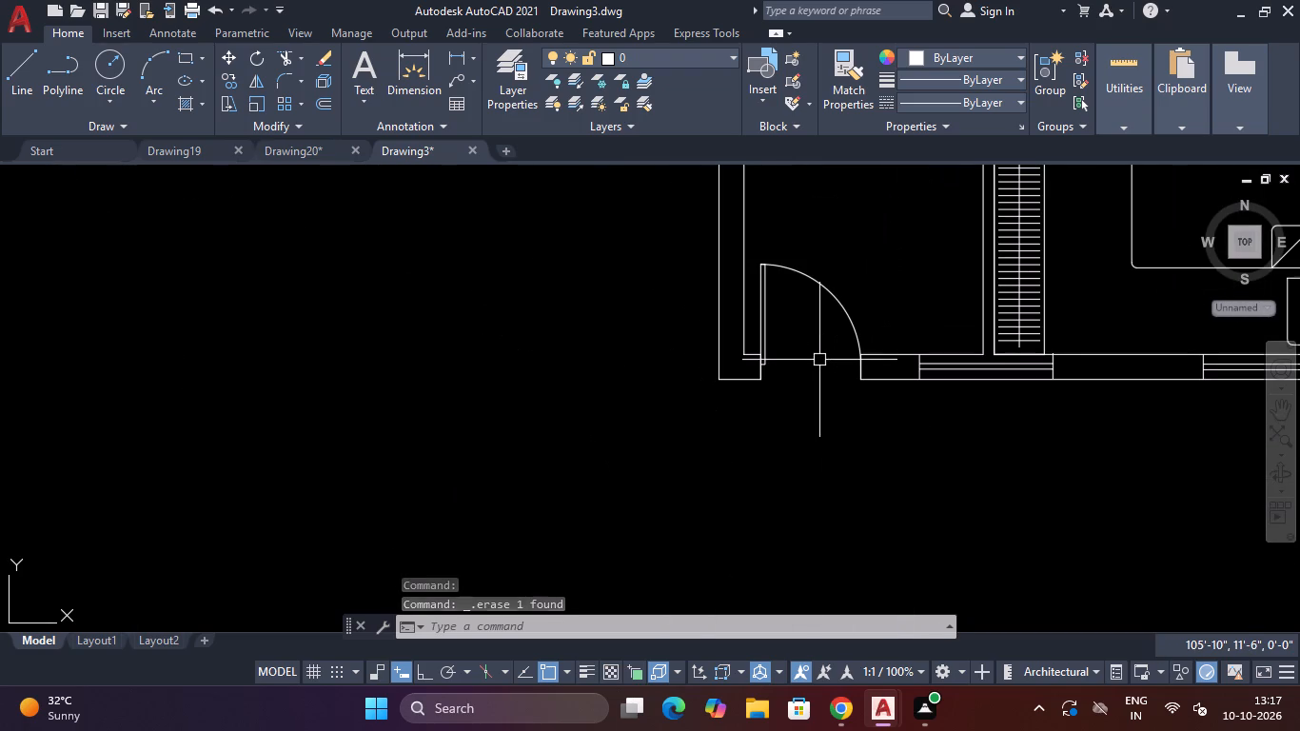
scroll(810, 360, "down", 3)
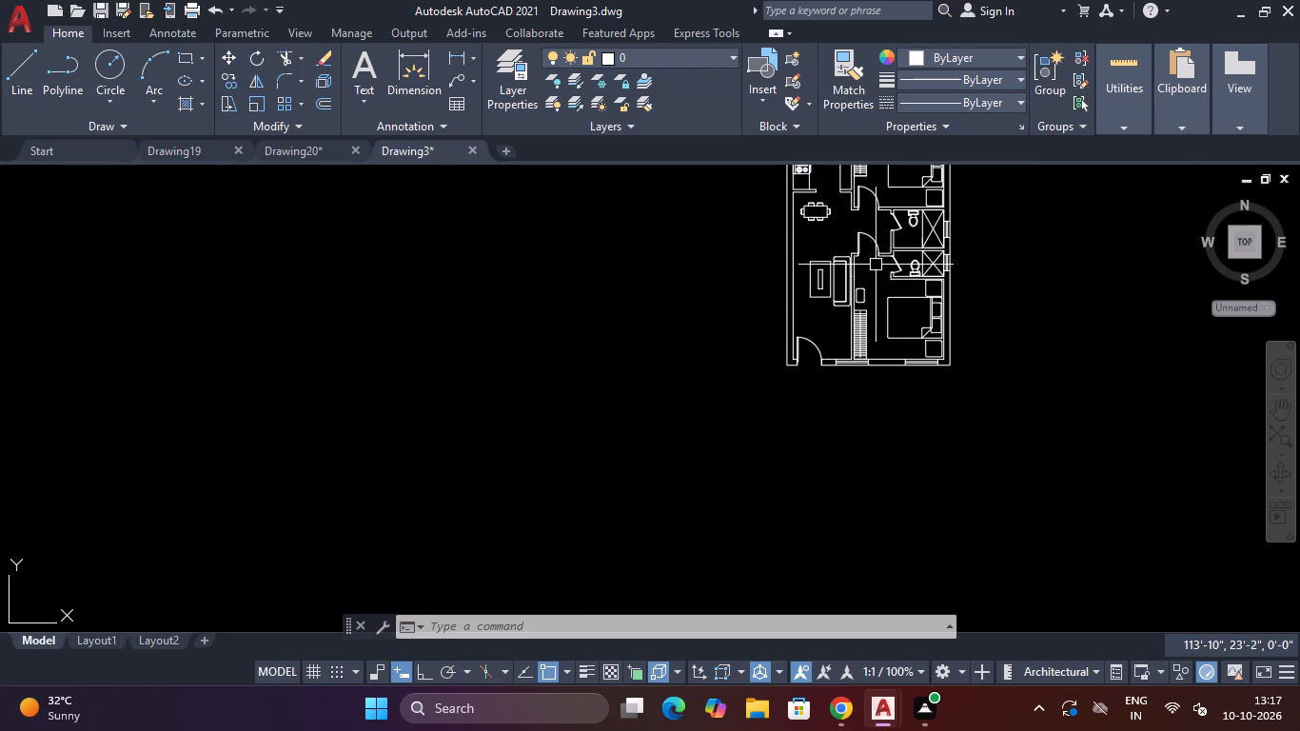
Move the lower bedroom's whole wardrobe about 2" diagonally up and away from the adjoining walls.
scroll(858, 274, "up", 4)
scroll(892, 503, "down", 1)
scroll(893, 524, "up", 1)
left_click(892, 484)
scroll(872, 557, "down", 4)
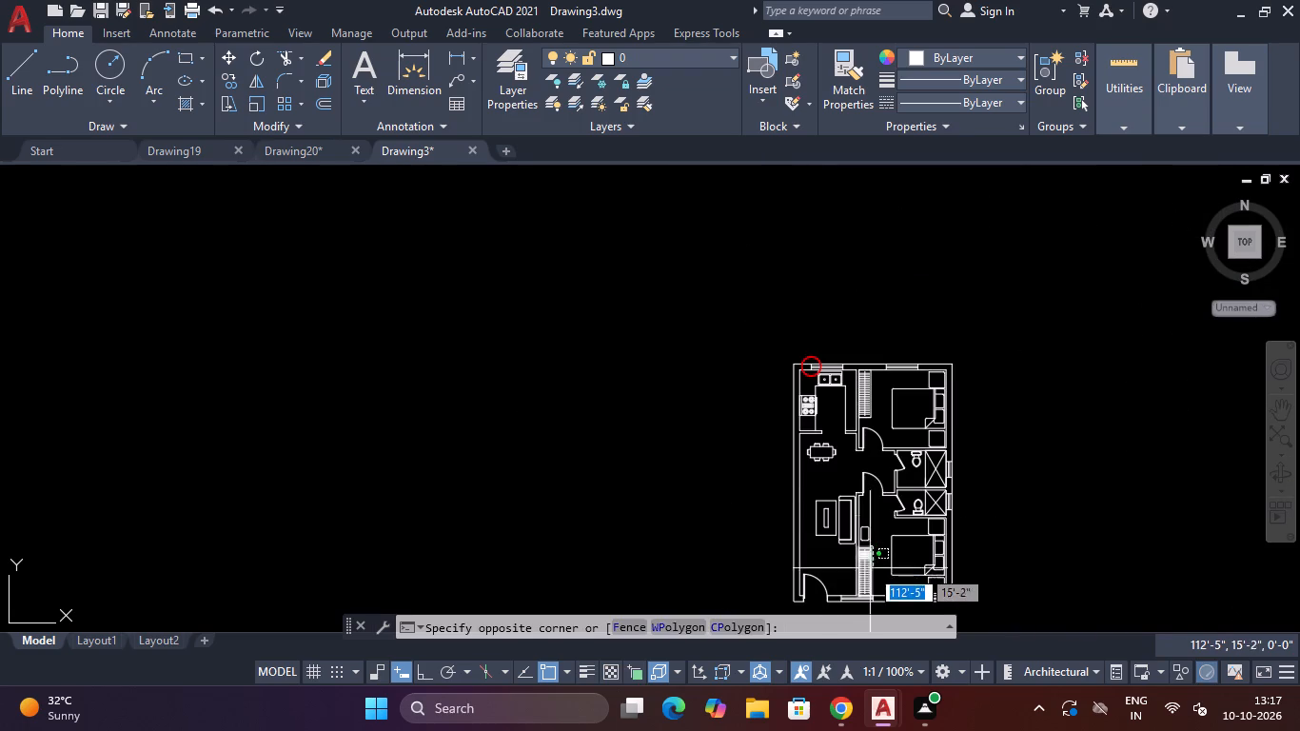
scroll(866, 591, "up", 6)
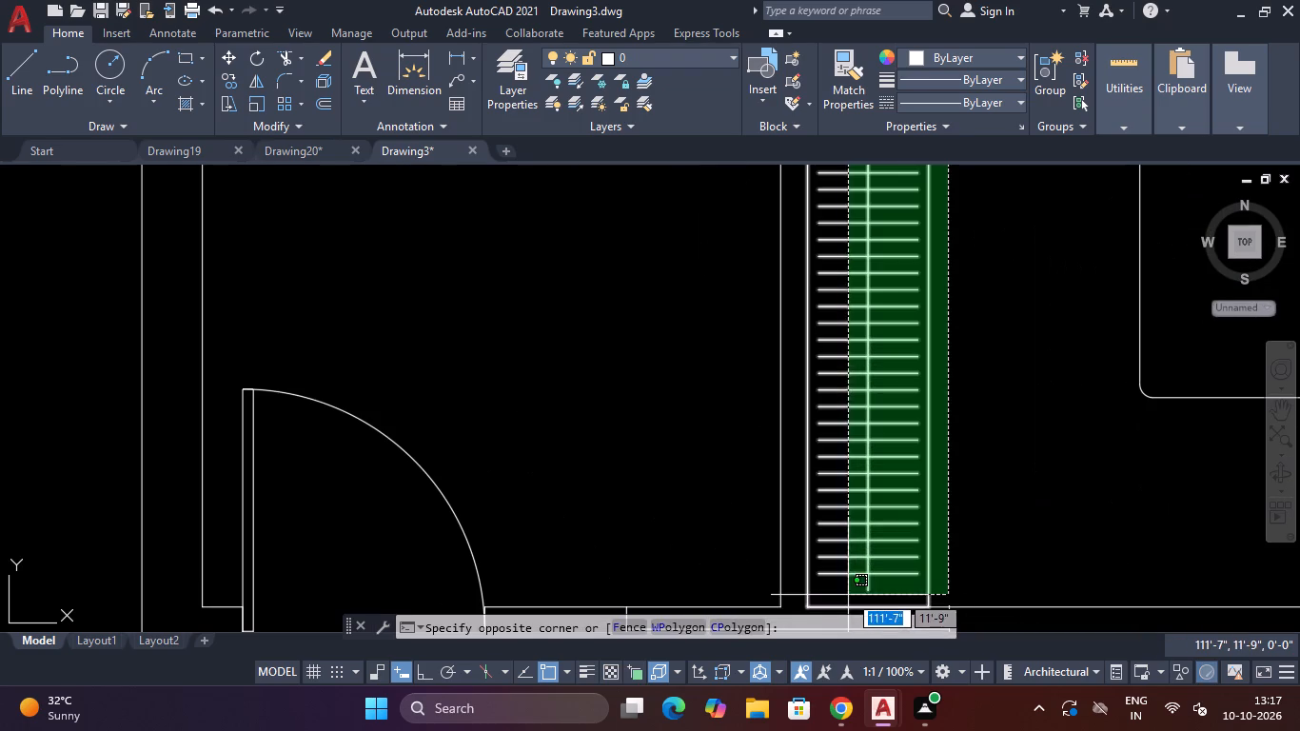
left_click(833, 582)
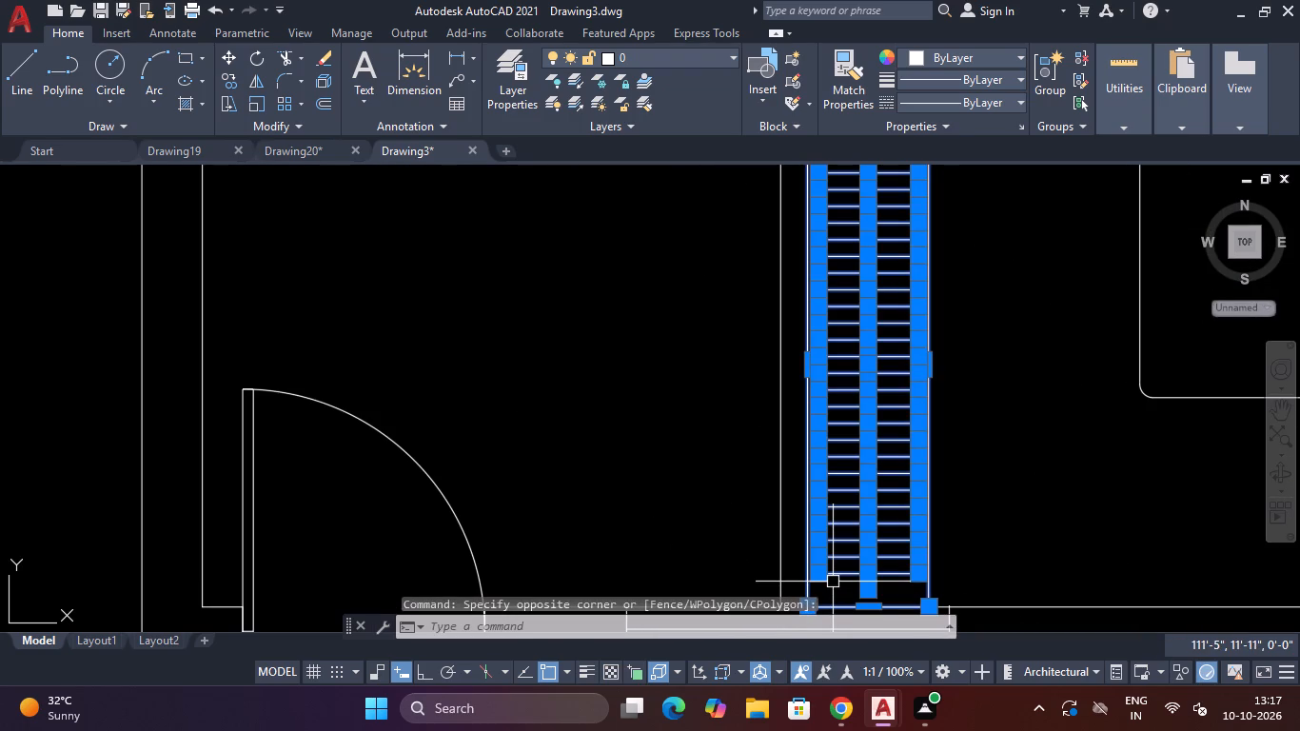
type("M")
key("space")
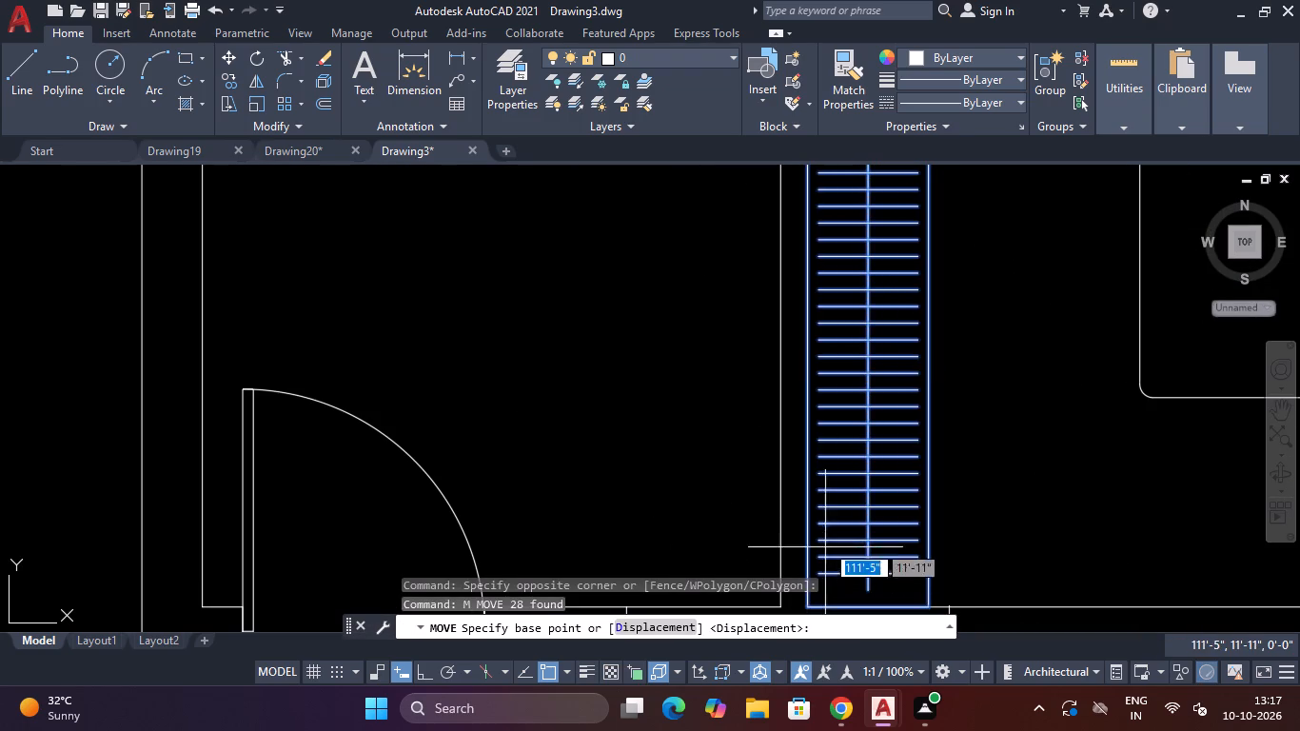
left_click(839, 498)
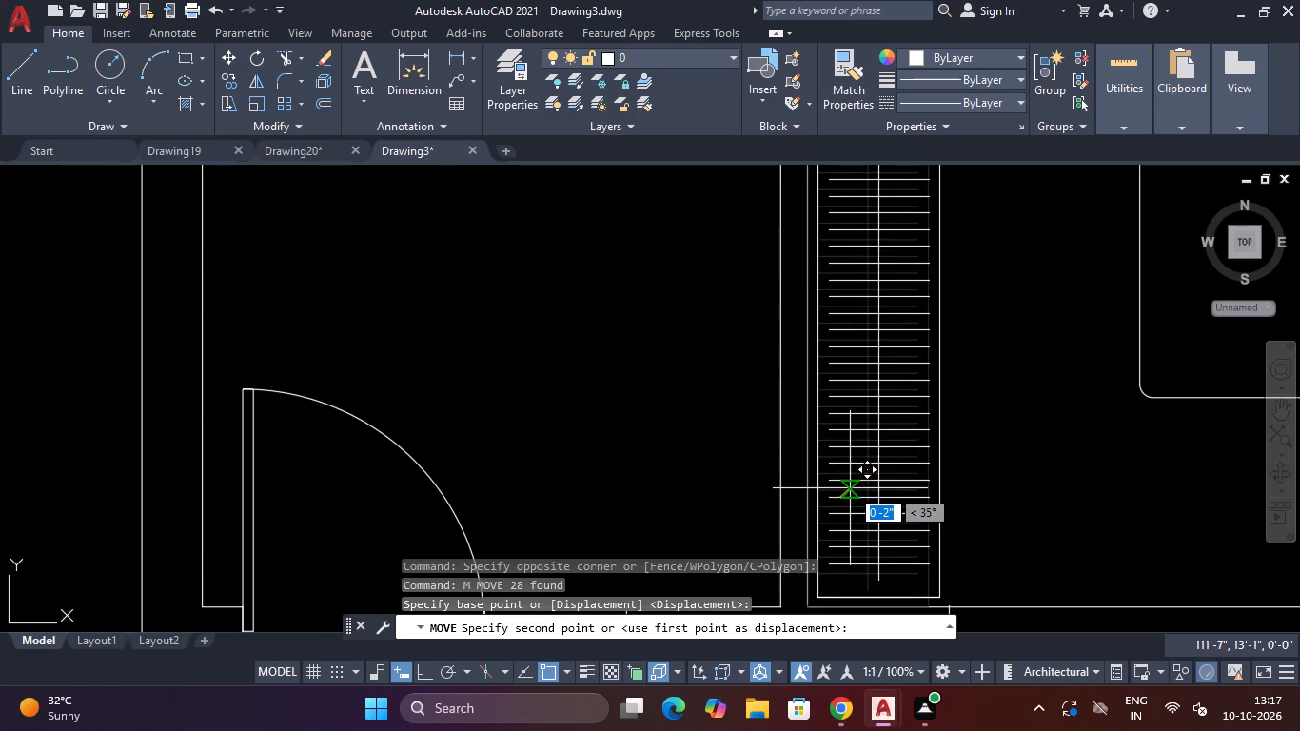
left_click(850, 488)
Move the upper bedroom's wardrobe about 6" diagonally down and away from the adjoining walls.
scroll(852, 487, "down", 4)
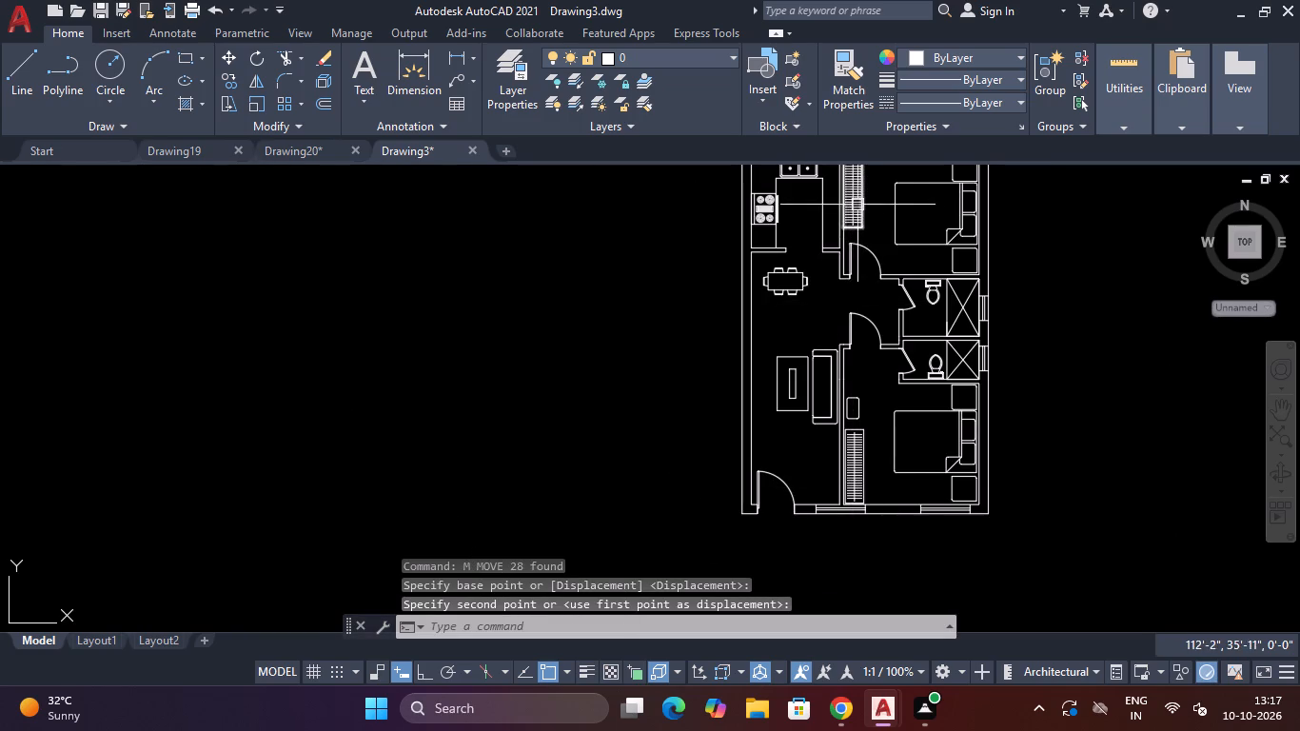
scroll(857, 204, "down", 3)
scroll(858, 189, "up", 4)
left_click(841, 214)
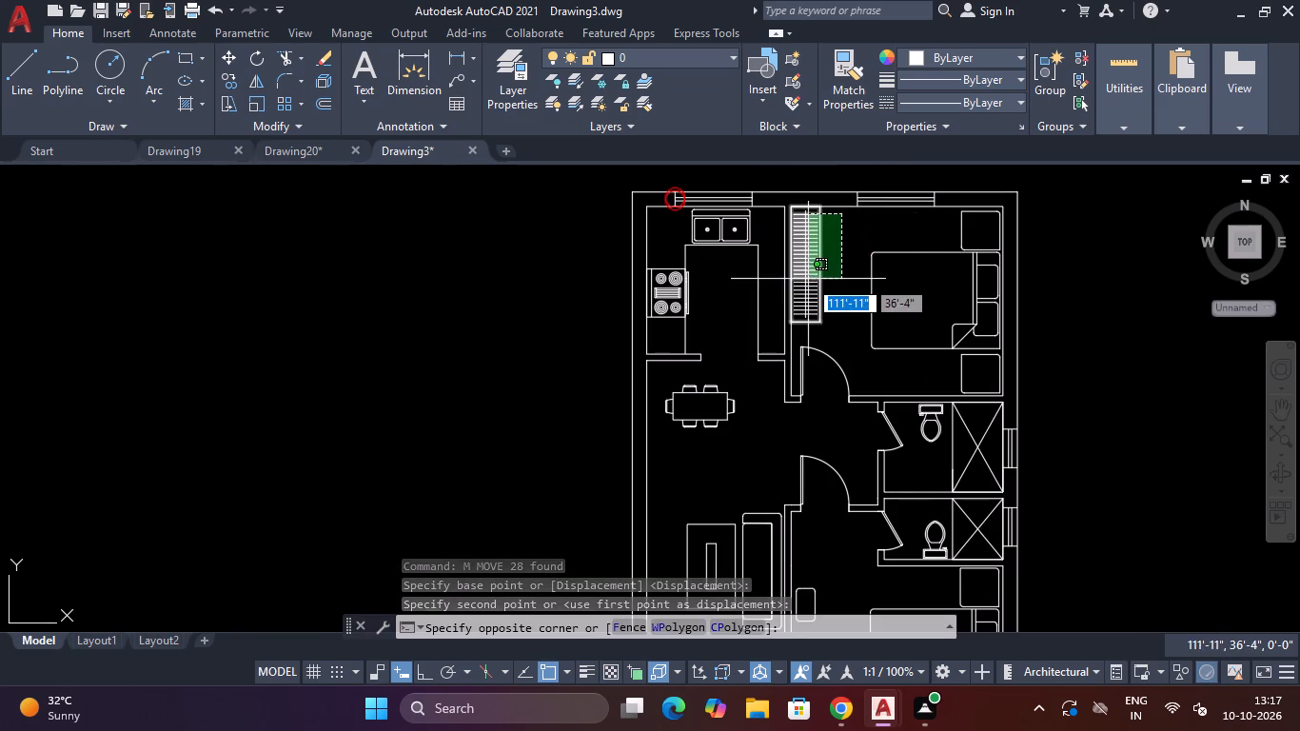
left_click(807, 327)
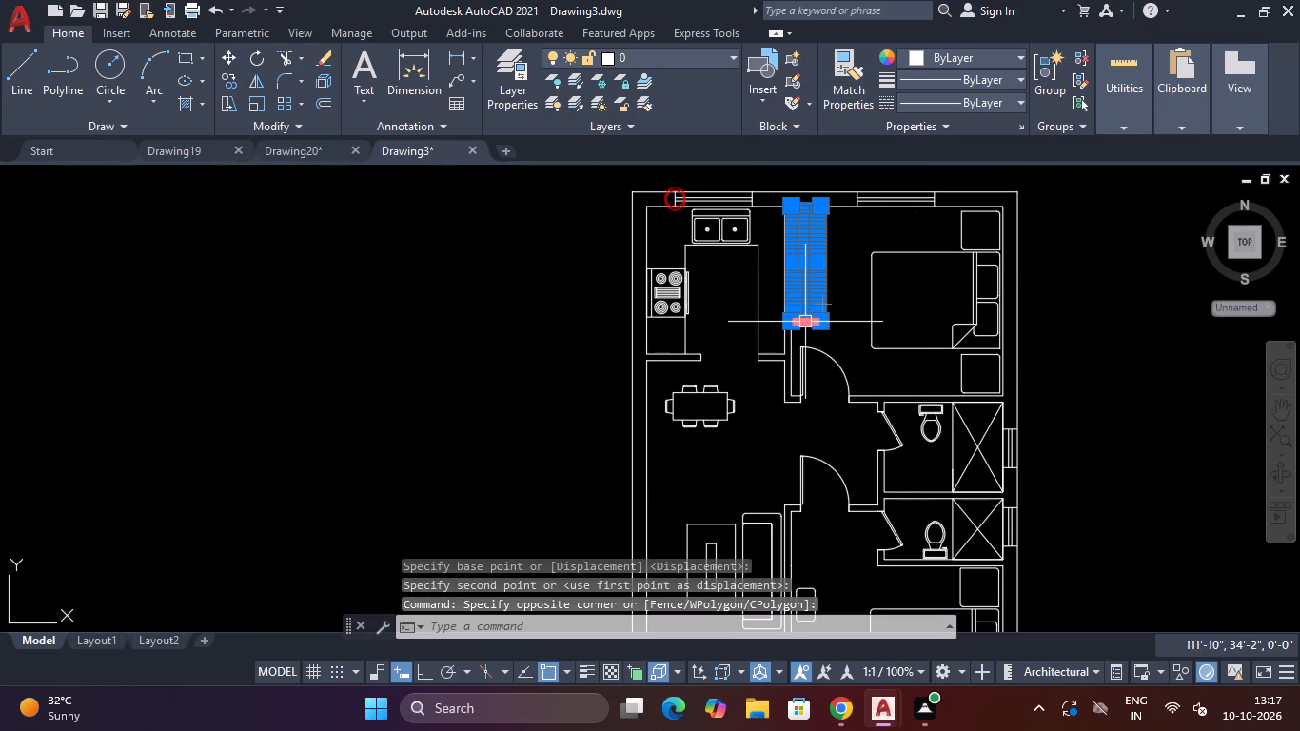
type("M")
key("space")
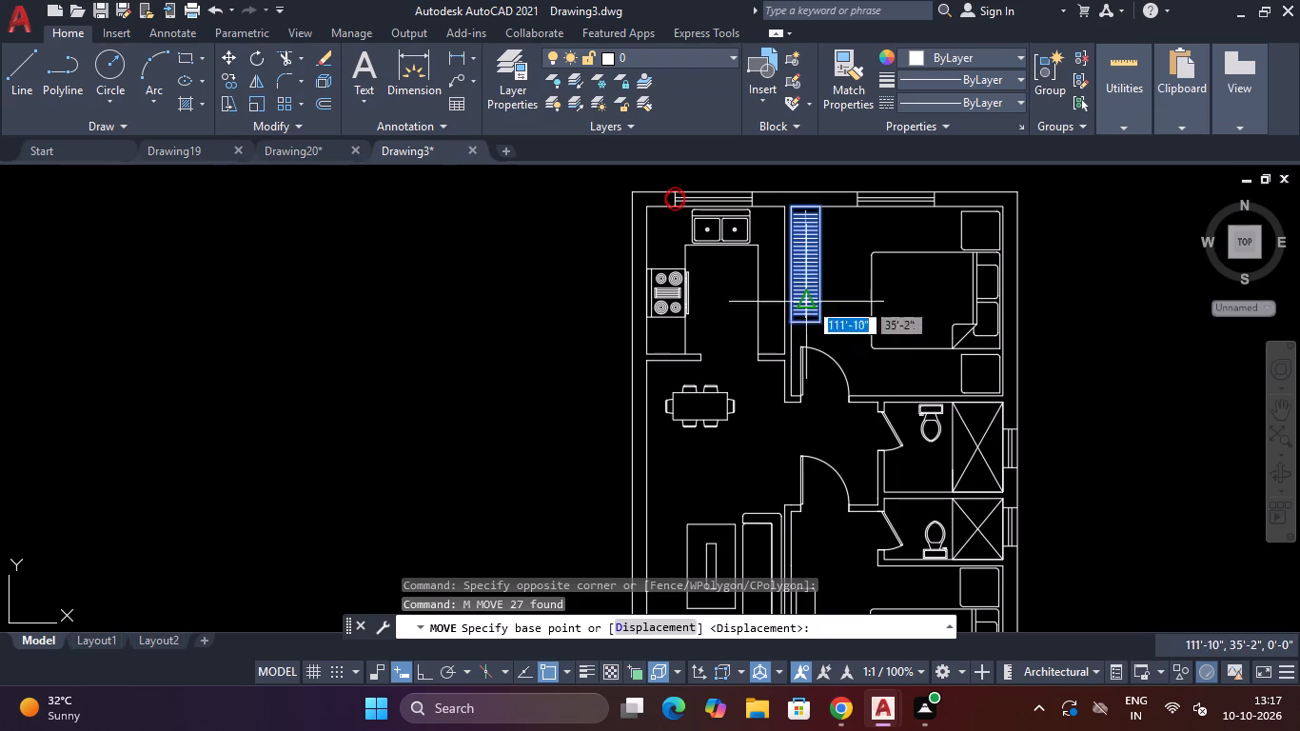
left_click(801, 263)
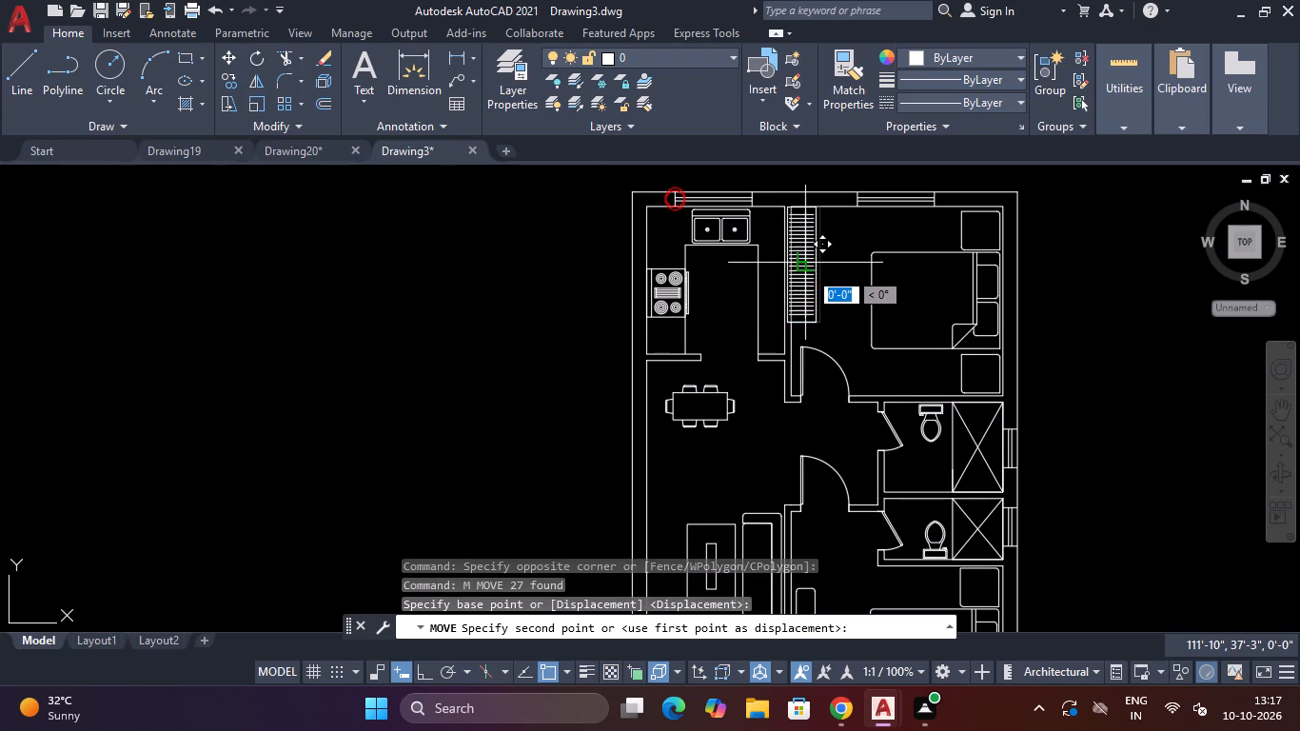
scroll(808, 270, "up", 3)
scroll(808, 288, "down", 2)
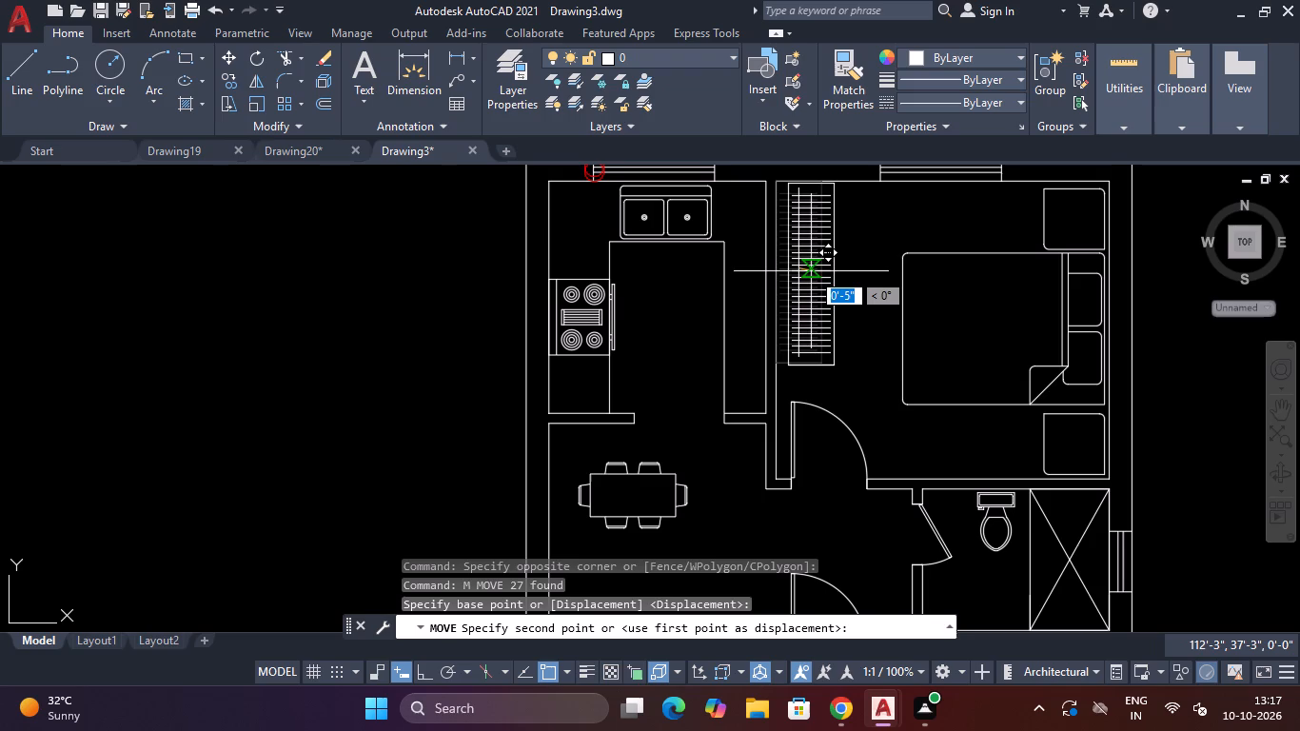
key("F8")
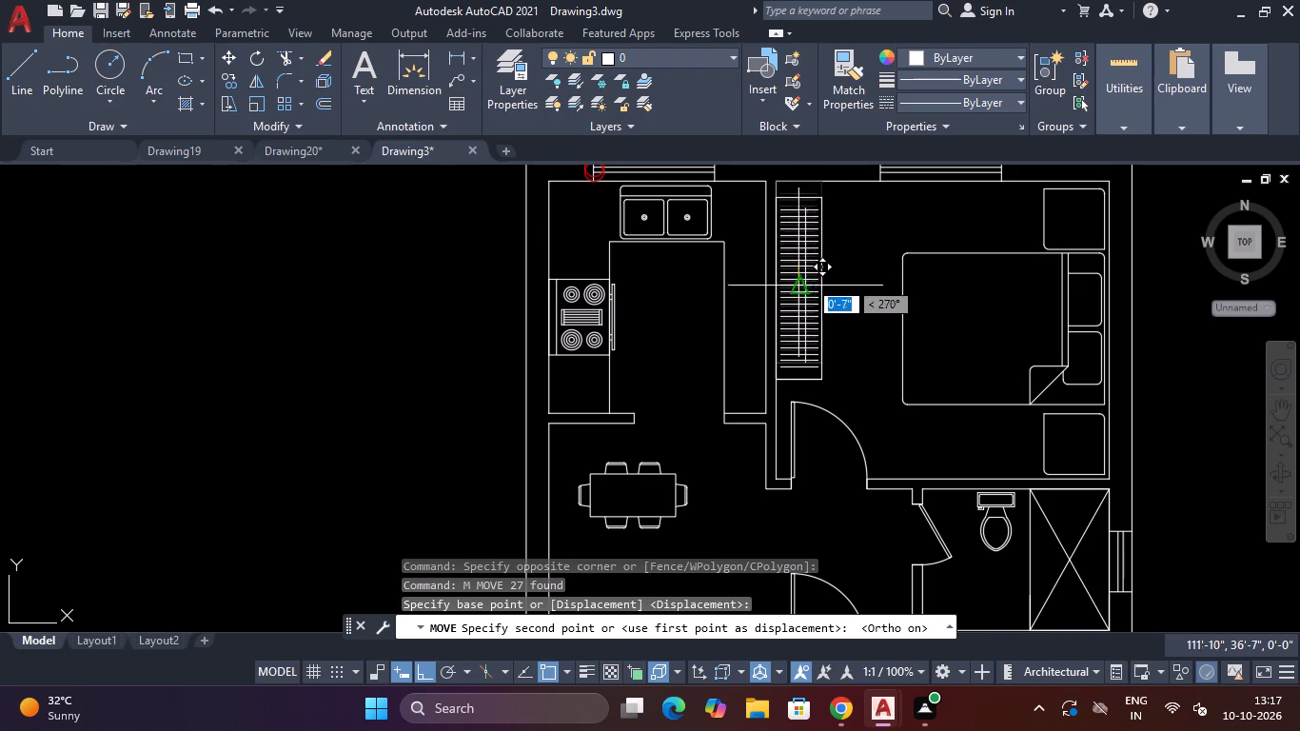
scroll(811, 277, "up", 3)
scroll(811, 277, "down", 4)
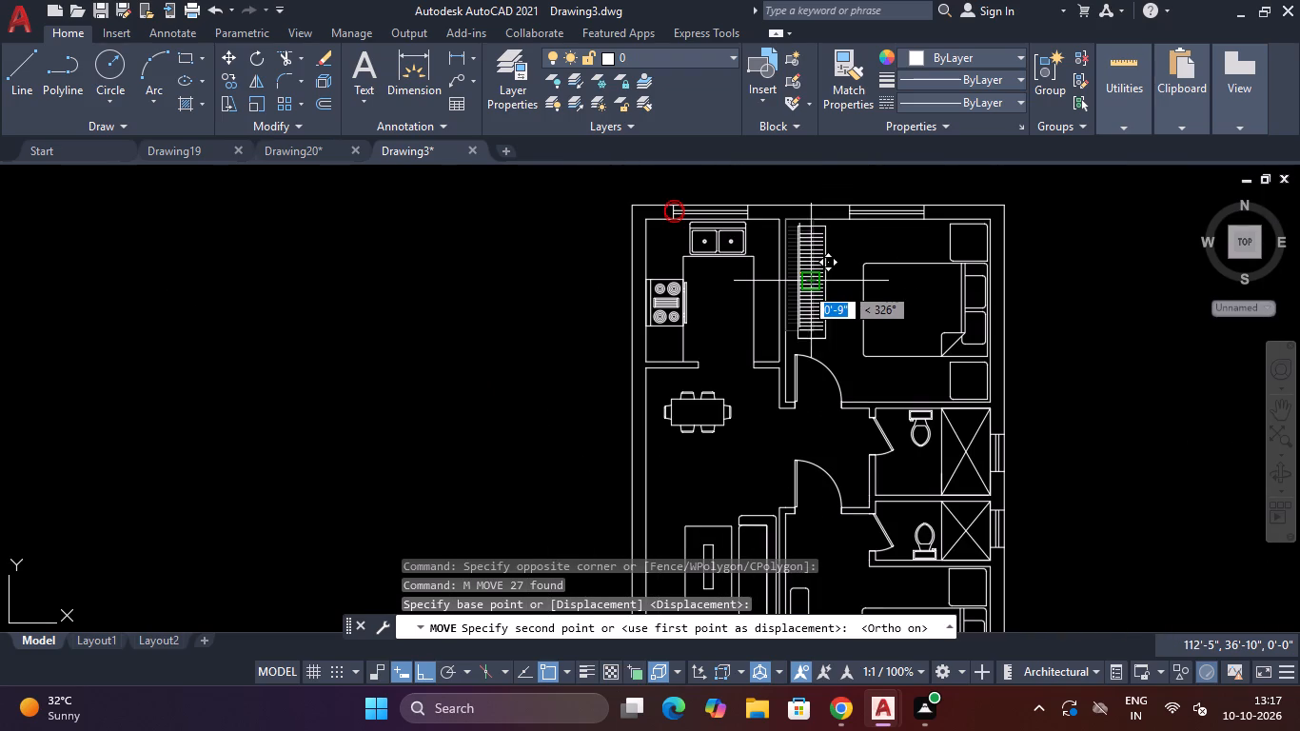
key("F8")
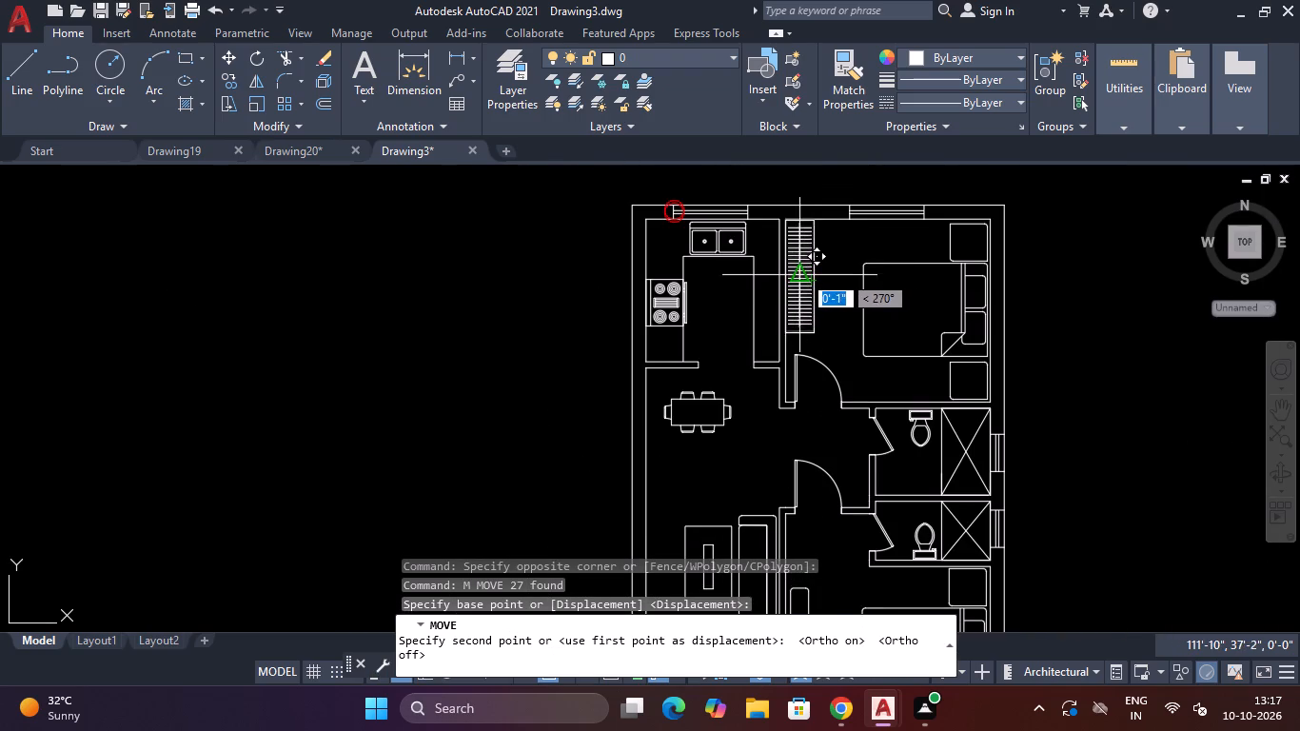
scroll(804, 277, "up", 3)
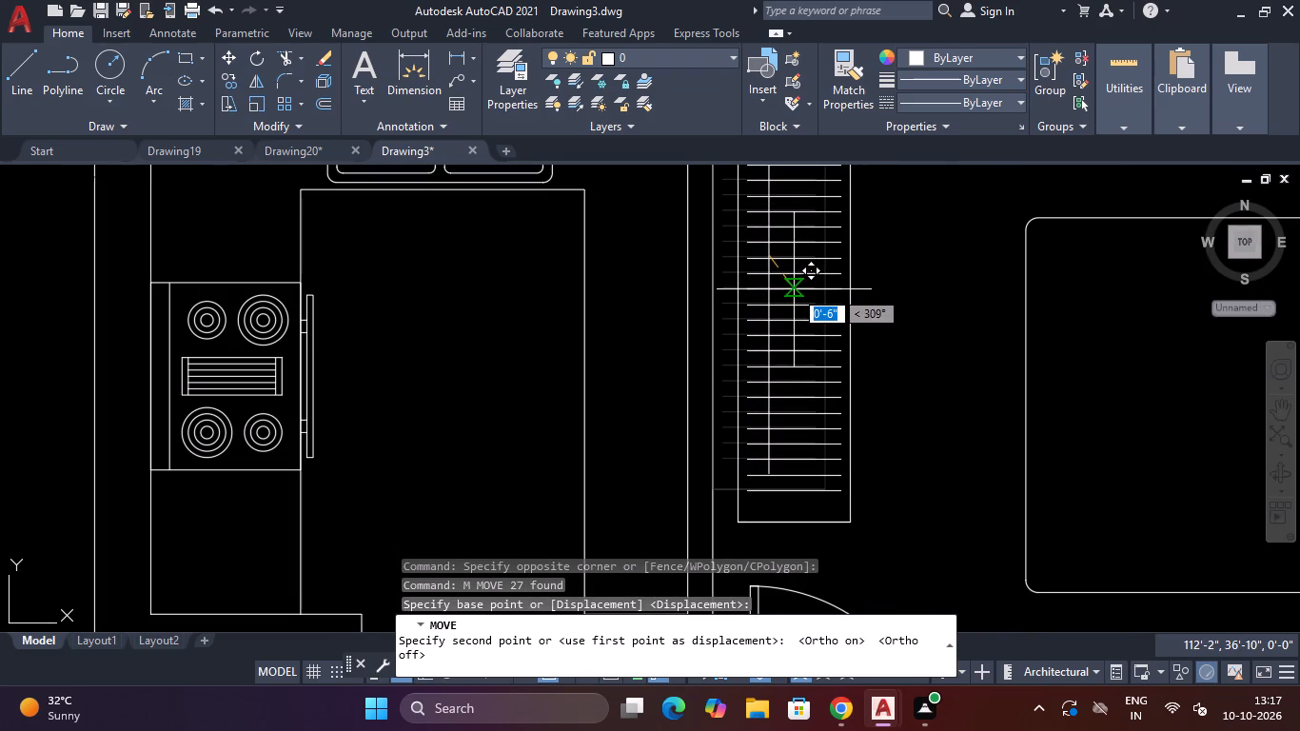
left_click(793, 290)
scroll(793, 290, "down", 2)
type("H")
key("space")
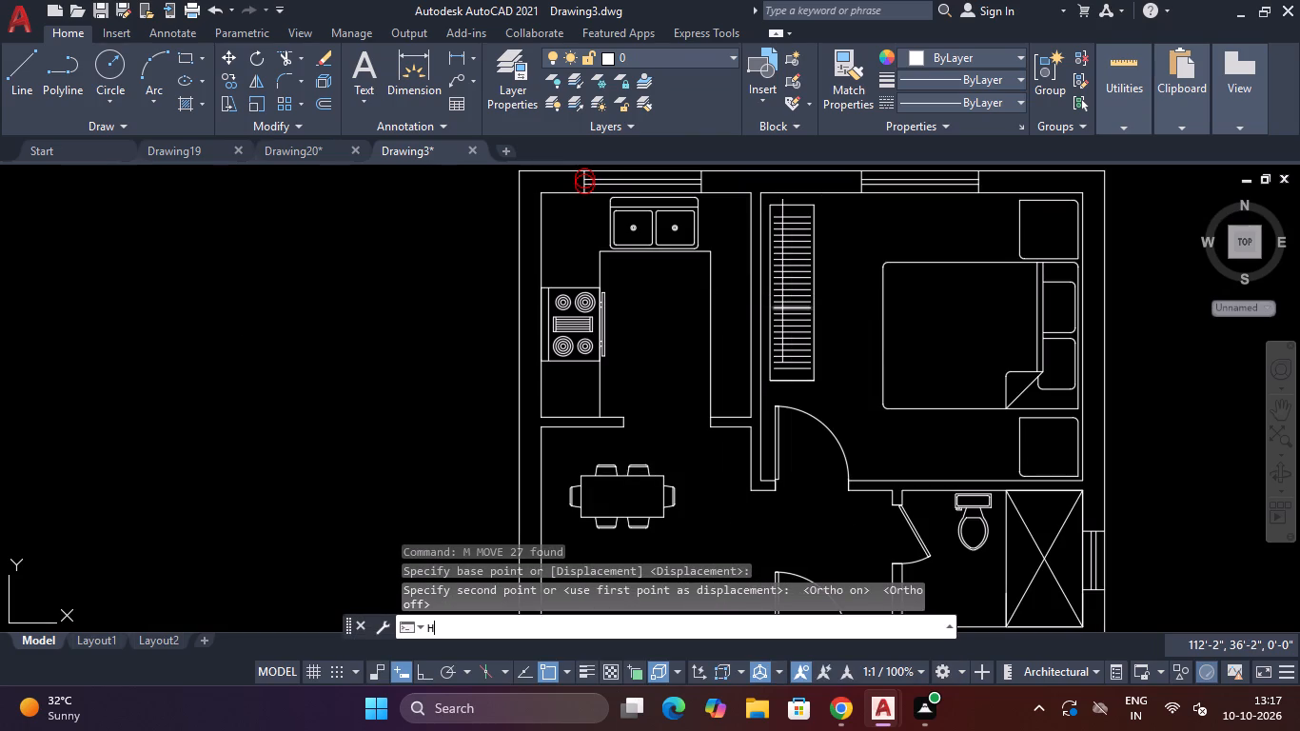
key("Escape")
Move the upper wardrobe's long vertical line so its top end meets the midpoint of the wardrobe's top edge.
scroll(778, 300, "down", 4)
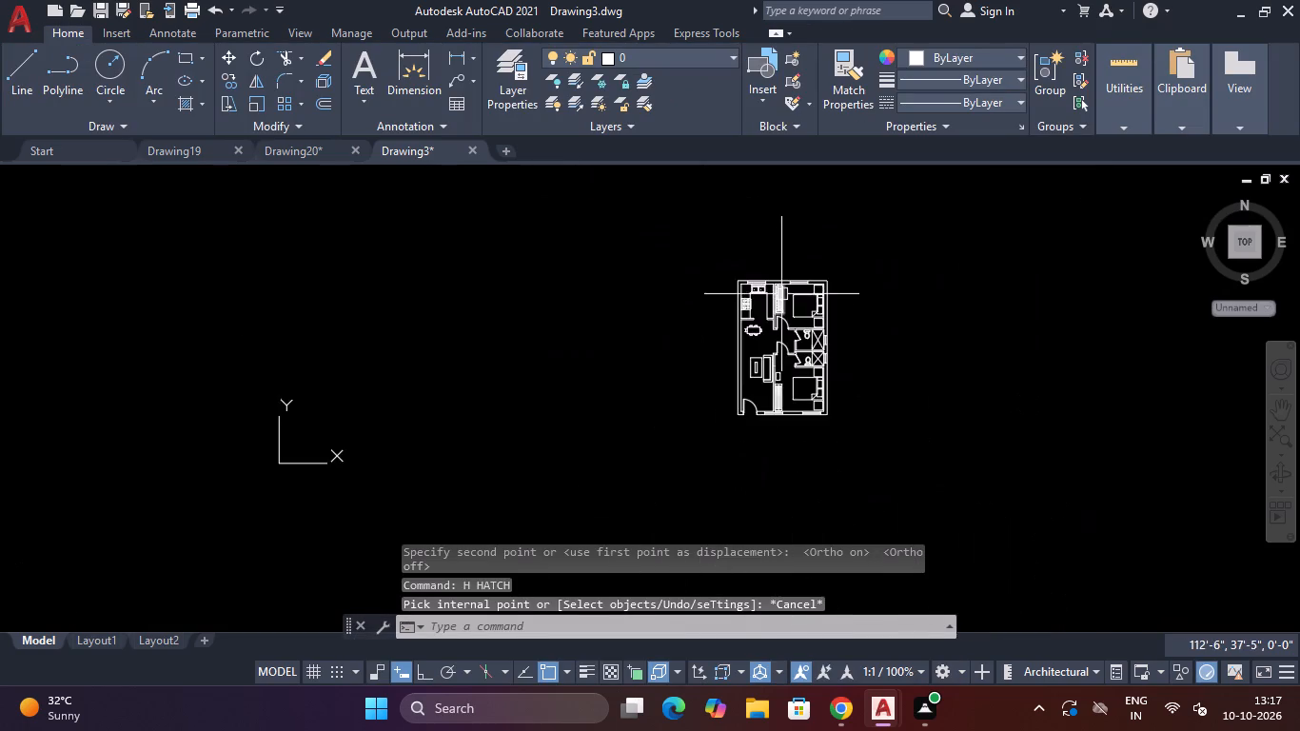
scroll(781, 294, "up", 3)
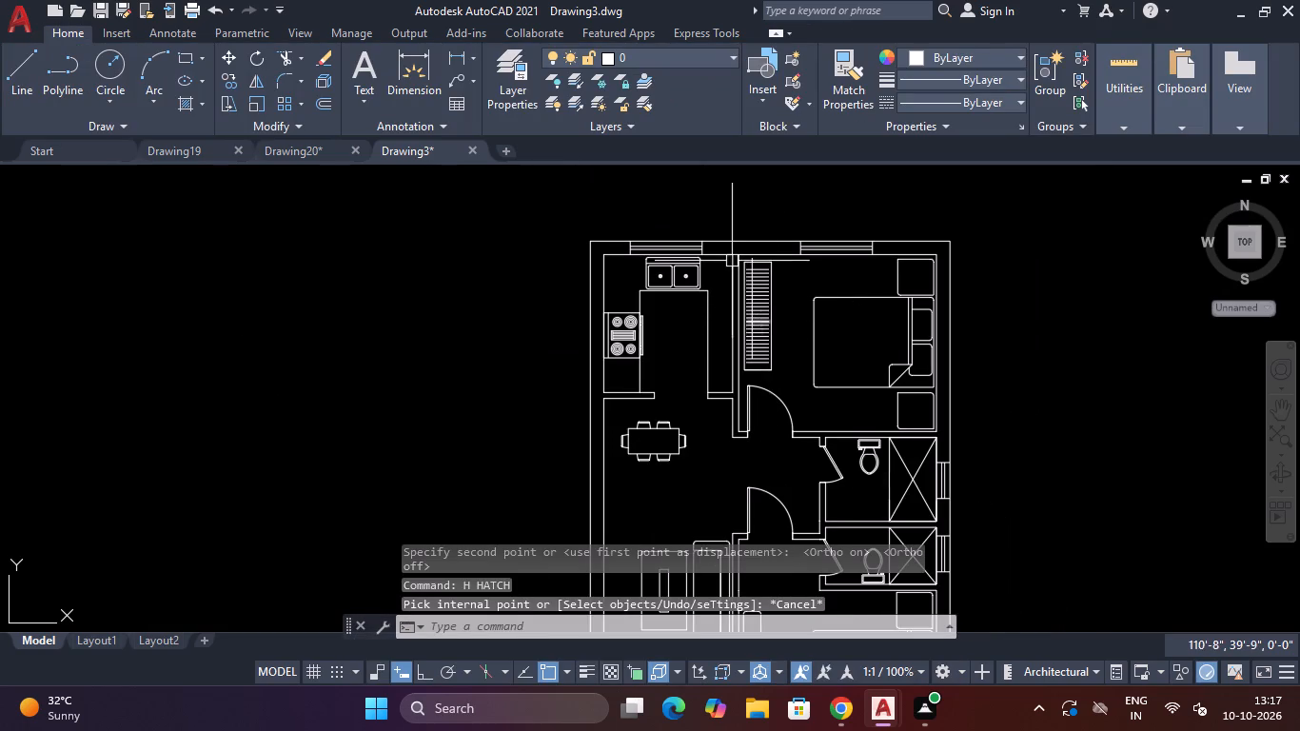
scroll(739, 264, "up", 4)
left_click(799, 280)
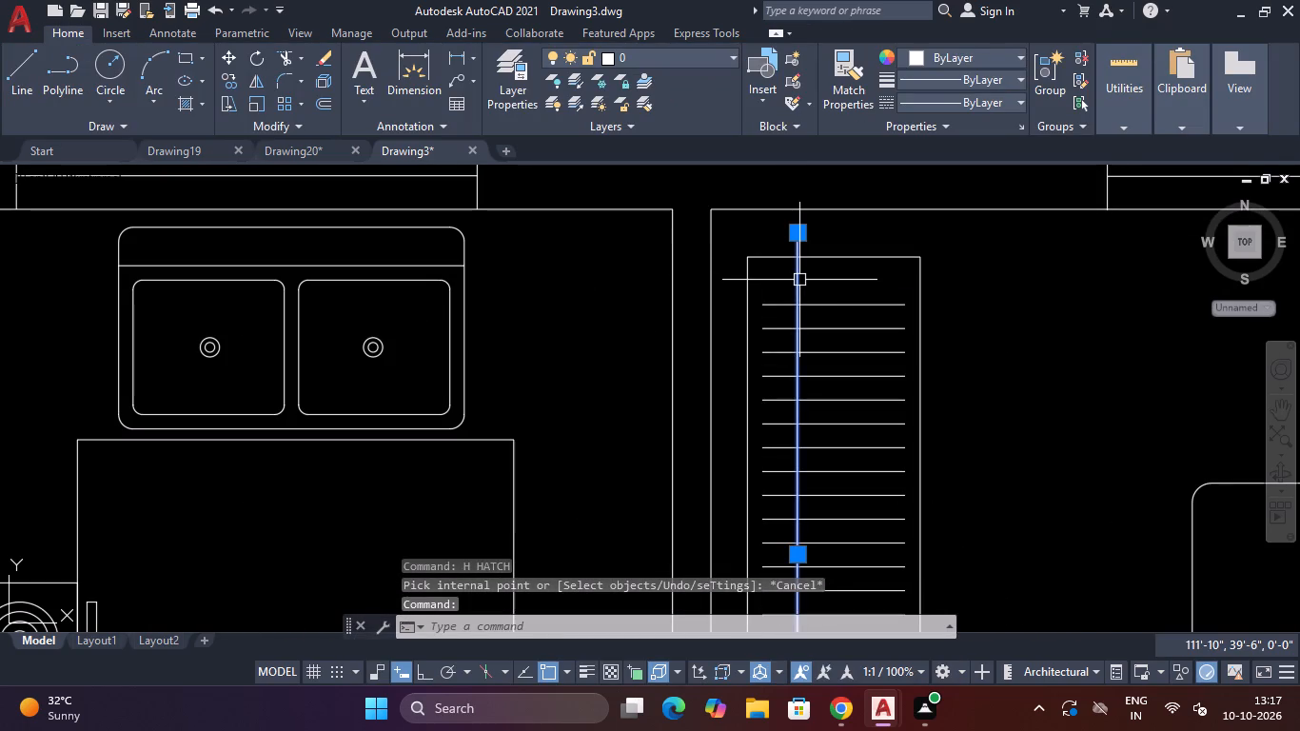
key("m")
key("space")
left_click(796, 235)
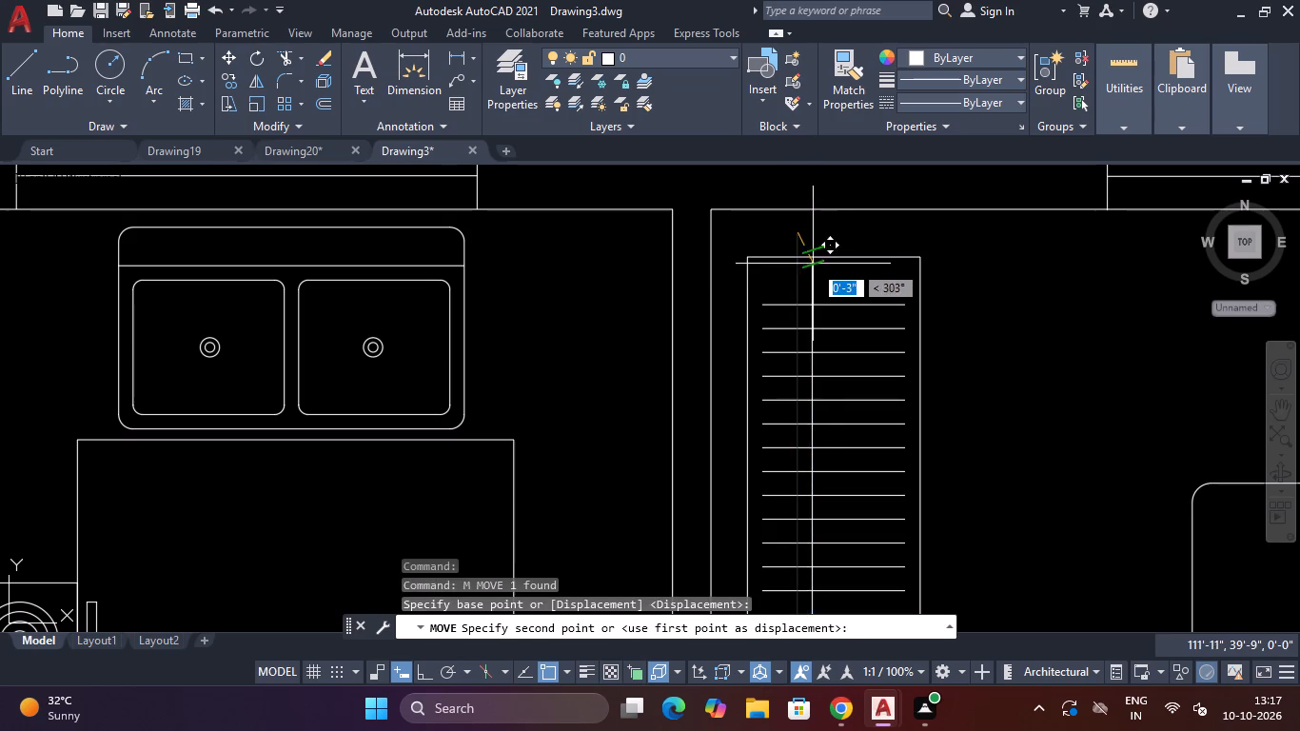
left_click(838, 262)
Move the upper wardrobe's vertical centre line straight down about 4" inside the wardrobe outline.
scroll(838, 262, "down", 3)
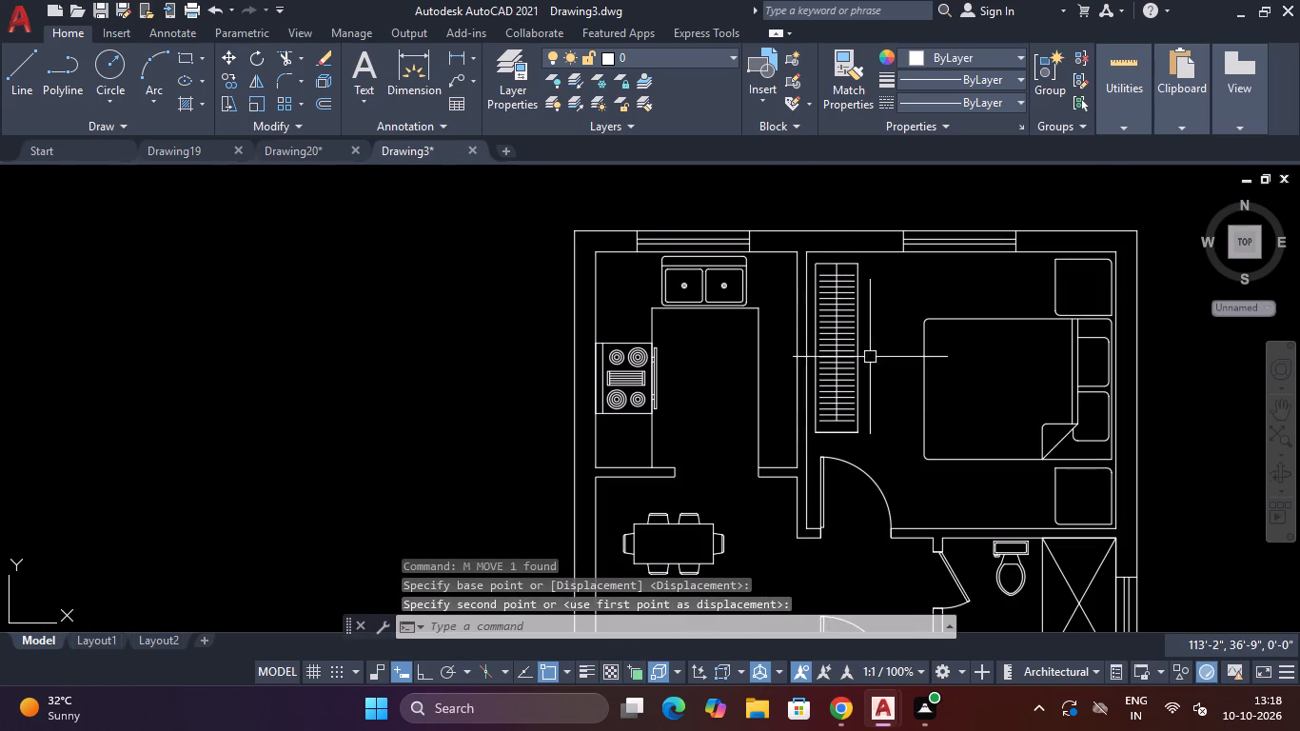
scroll(834, 389, "up", 2)
scroll(838, 227, "down", 3)
scroll(838, 195, "up", 3)
left_click(836, 197)
left_click(816, 198)
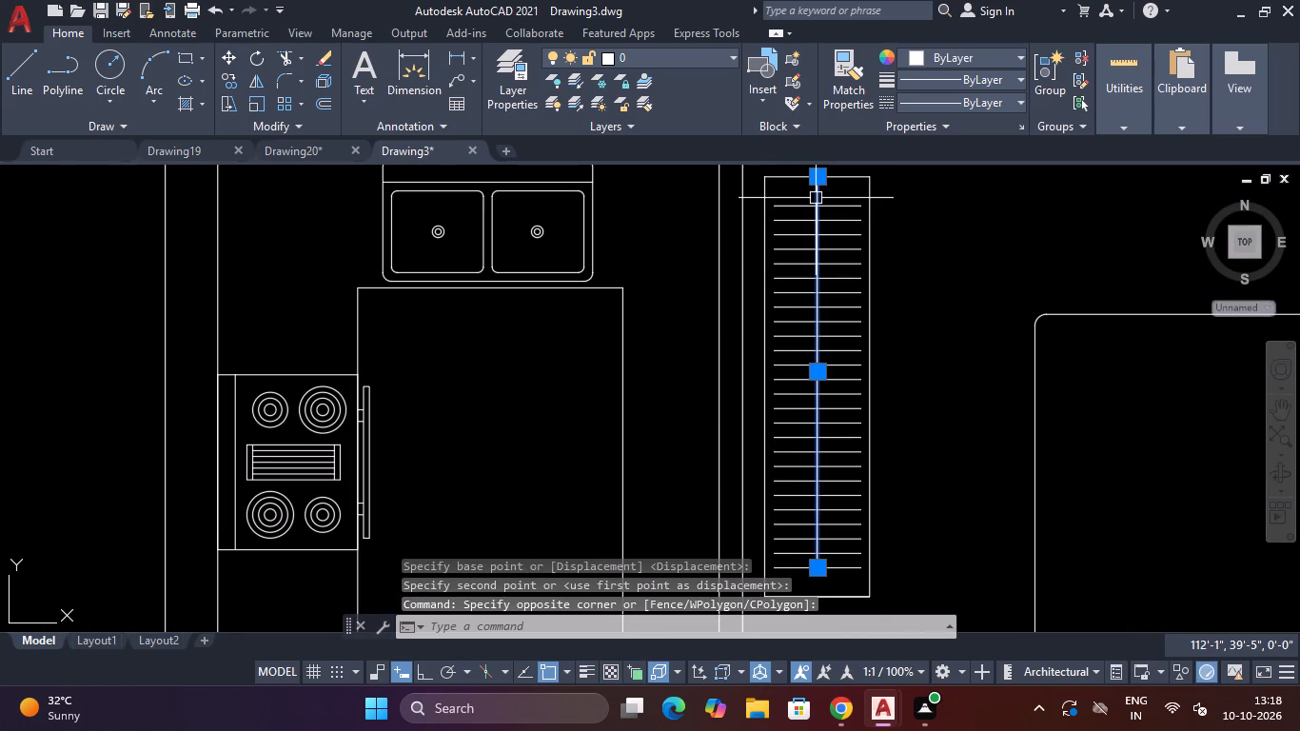
type("M")
key("space")
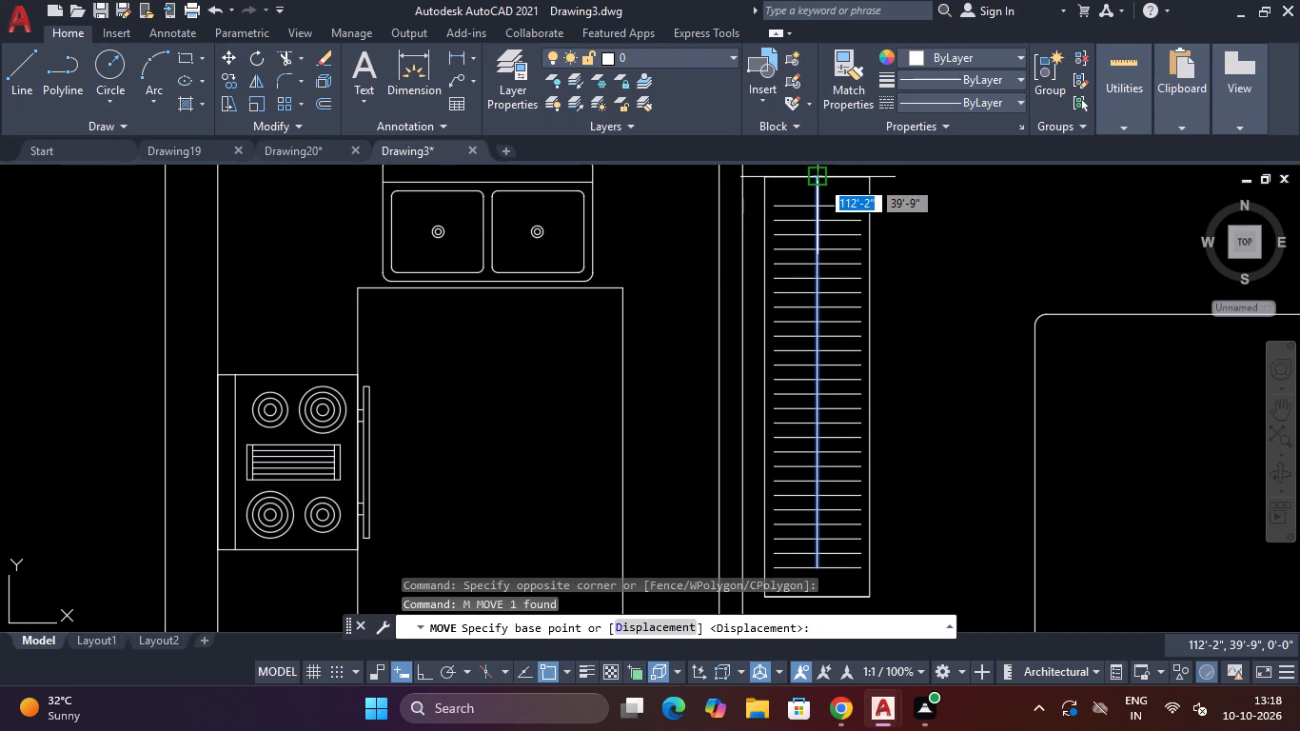
left_click(819, 179)
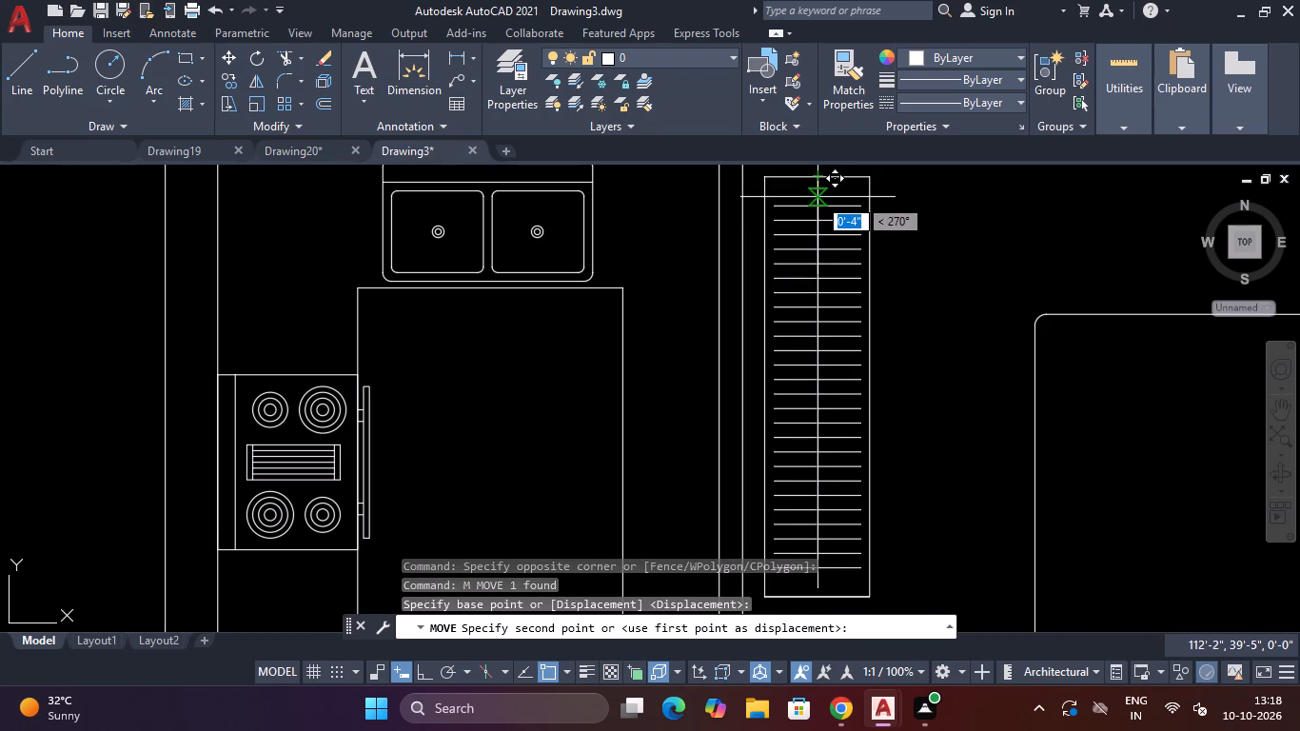
left_click(817, 197)
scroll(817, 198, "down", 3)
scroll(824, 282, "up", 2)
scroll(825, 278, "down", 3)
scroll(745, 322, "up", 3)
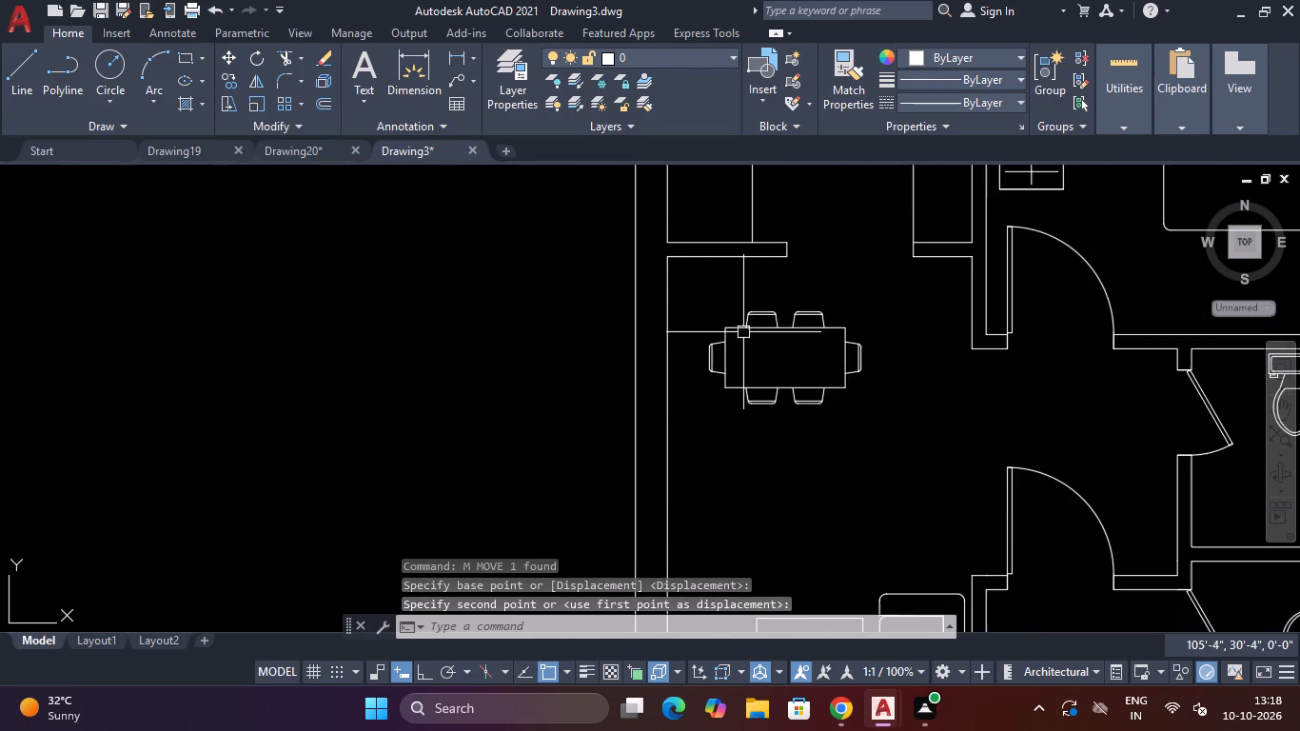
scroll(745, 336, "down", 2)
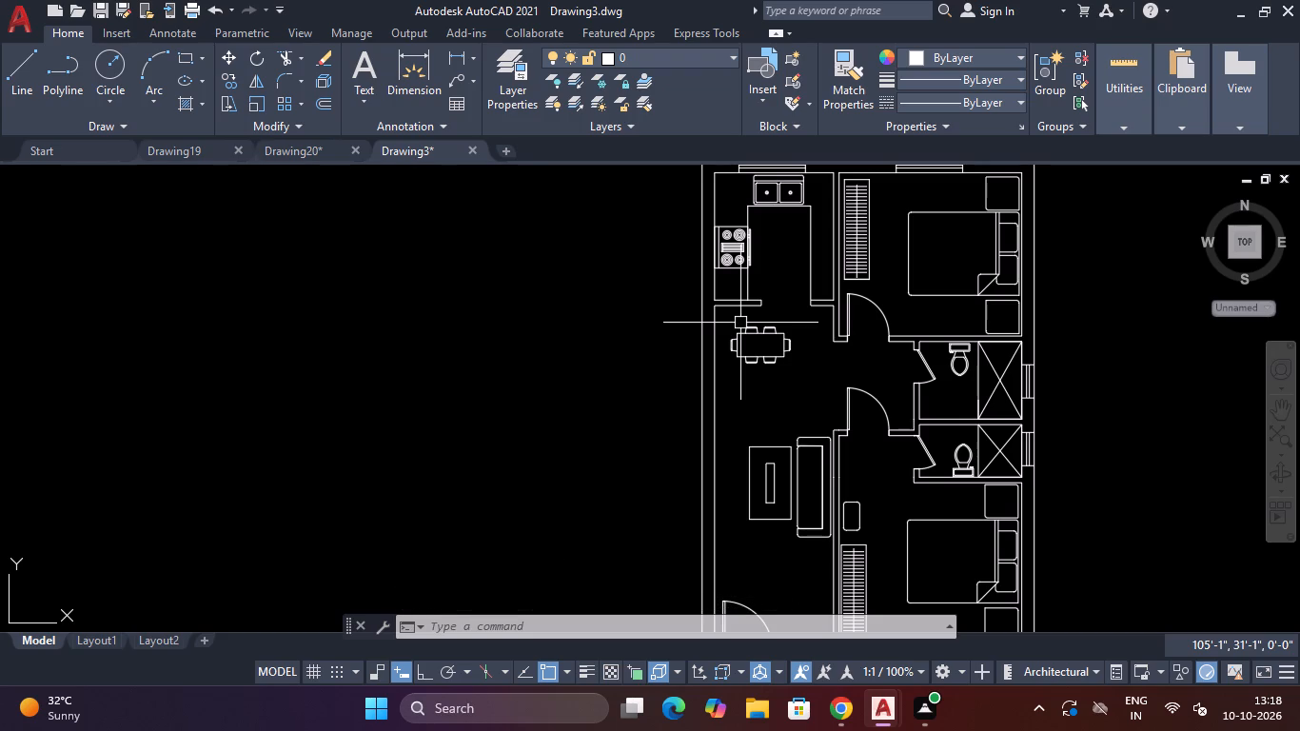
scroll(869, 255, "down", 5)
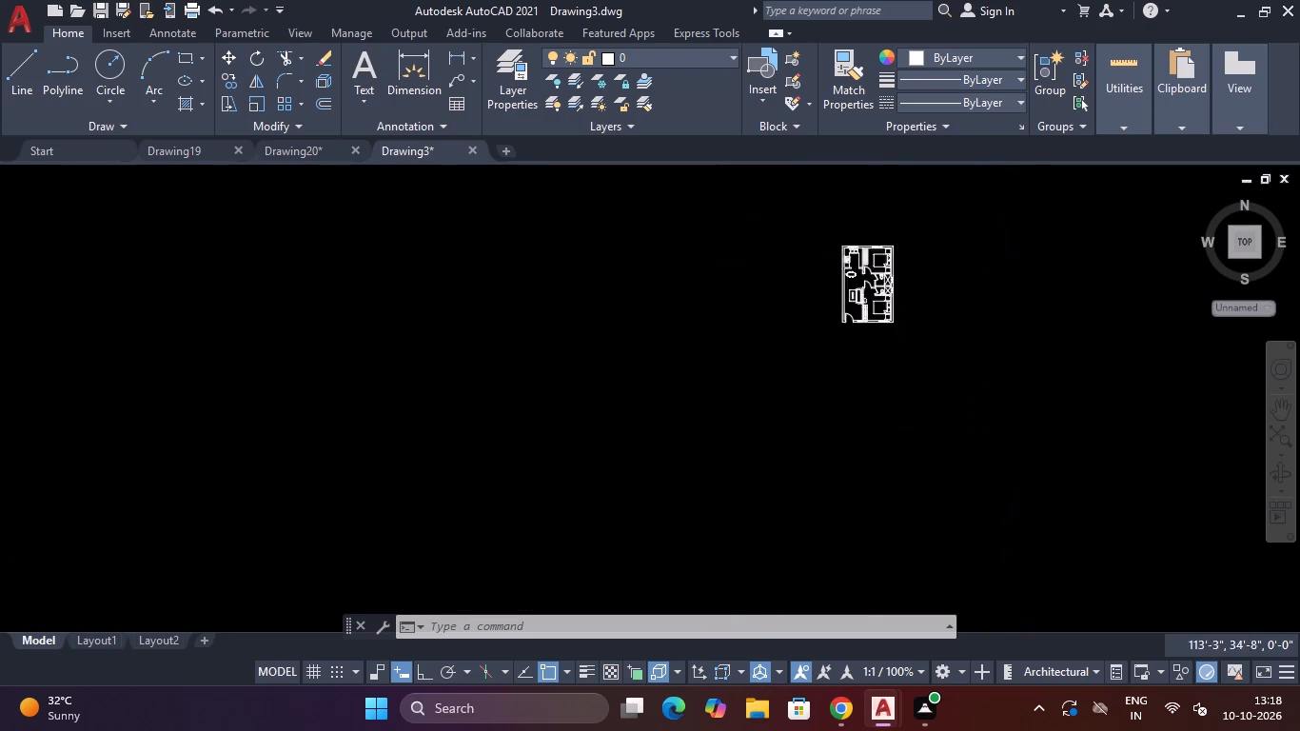
Open the kitchen stove block for editing in the Block Editor.
scroll(869, 289, "up", 3)
scroll(856, 216, "down", 2)
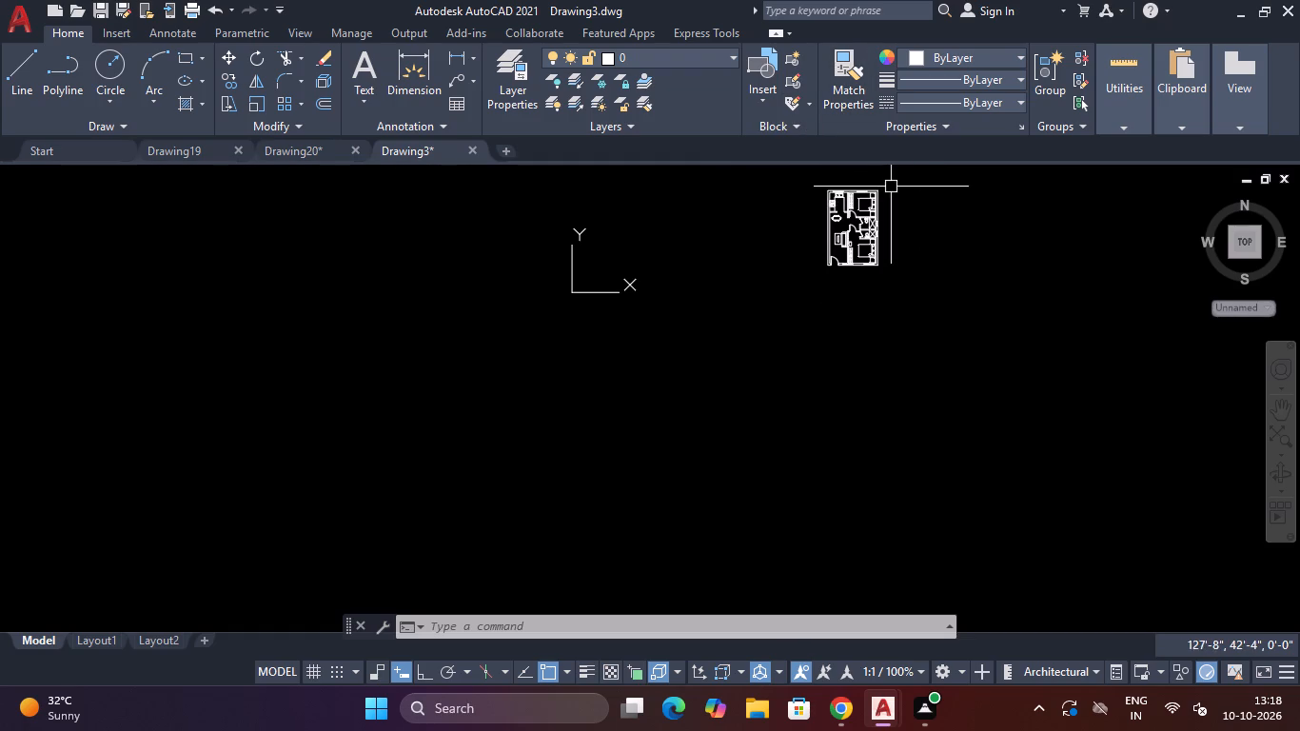
scroll(877, 194, "up", 3)
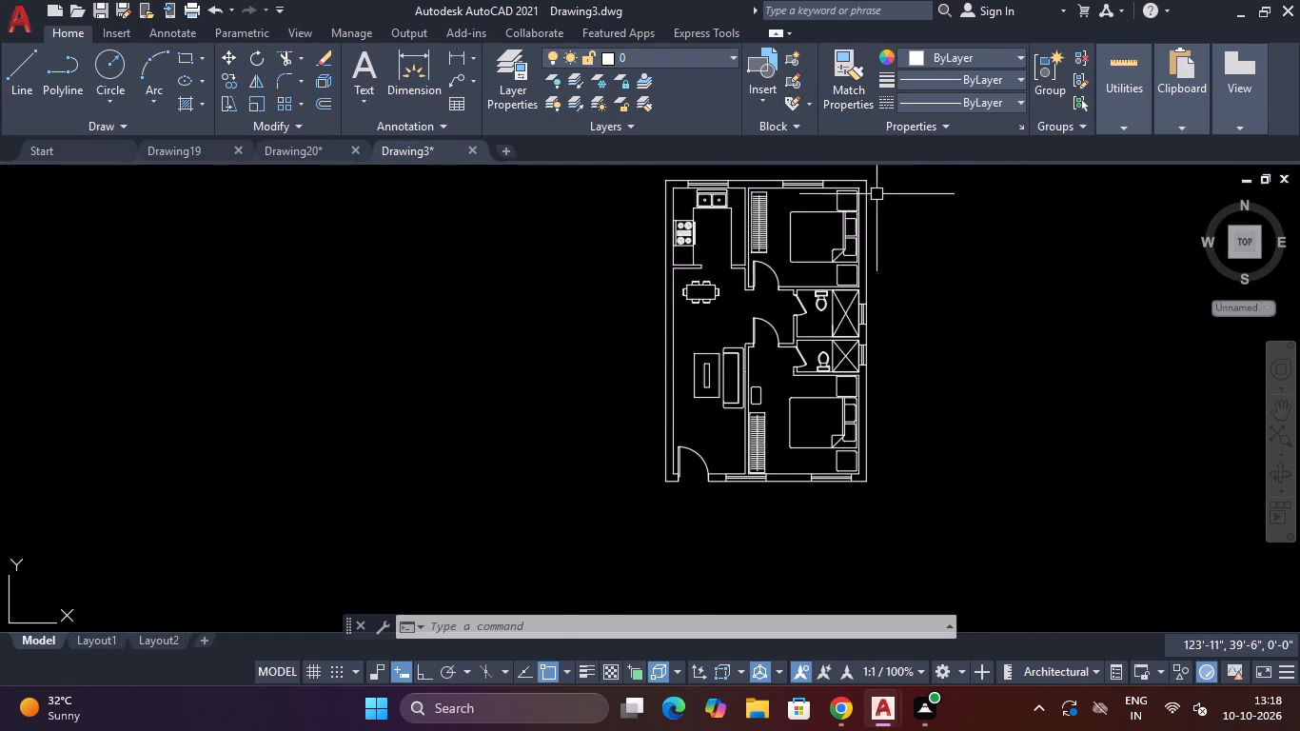
scroll(870, 210, "up", 4)
scroll(817, 209, "down", 2)
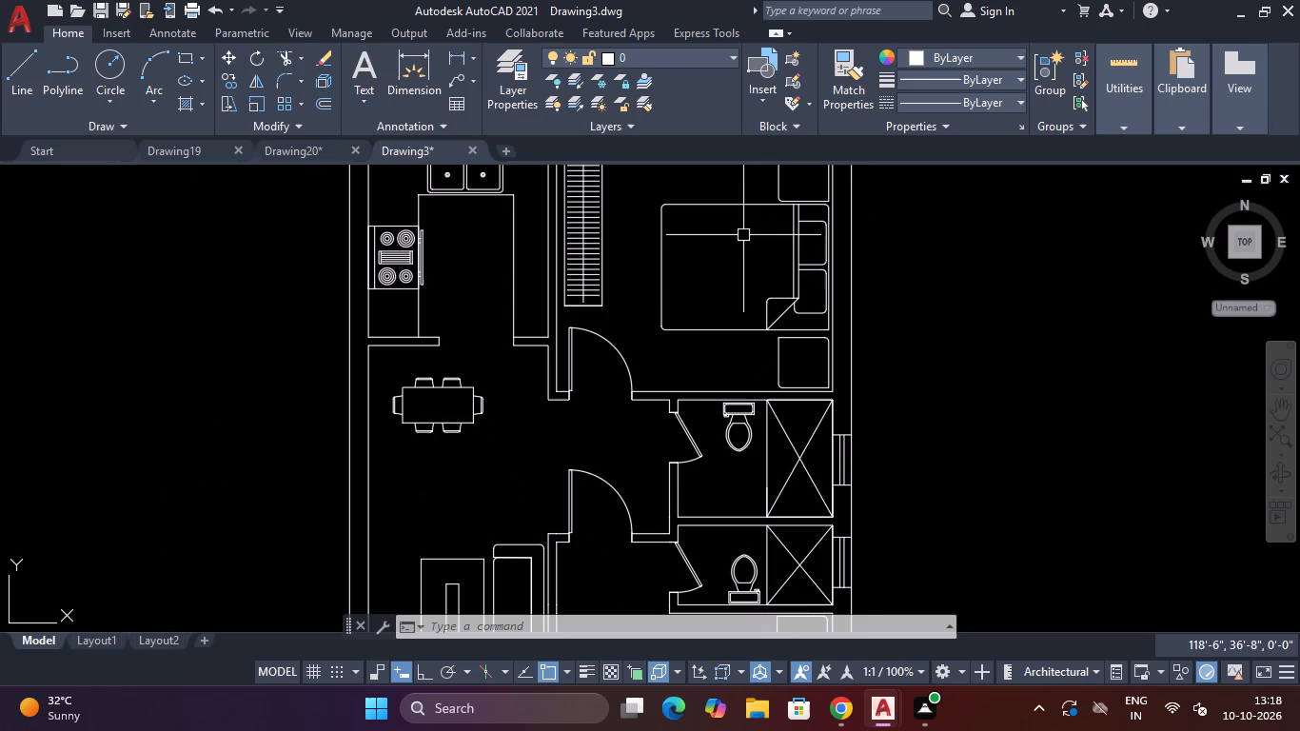
scroll(655, 364, "down", 1)
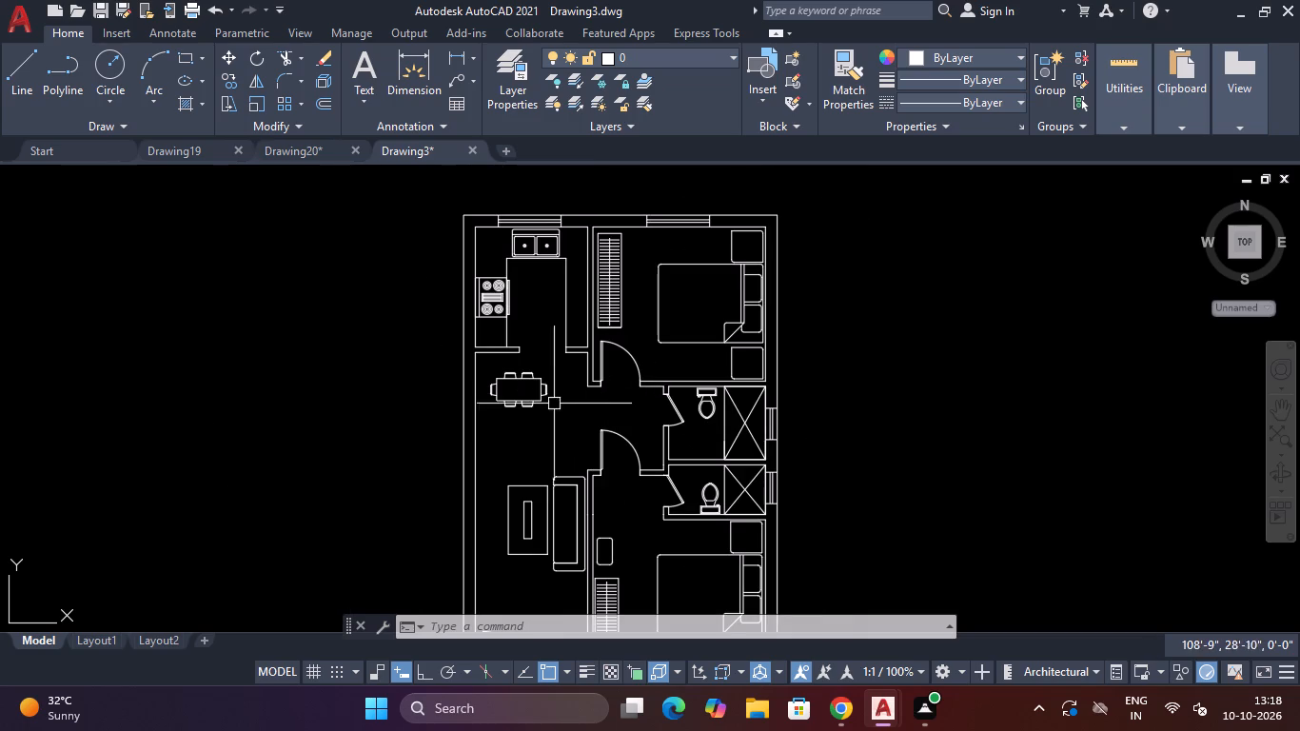
double_click(491, 286)
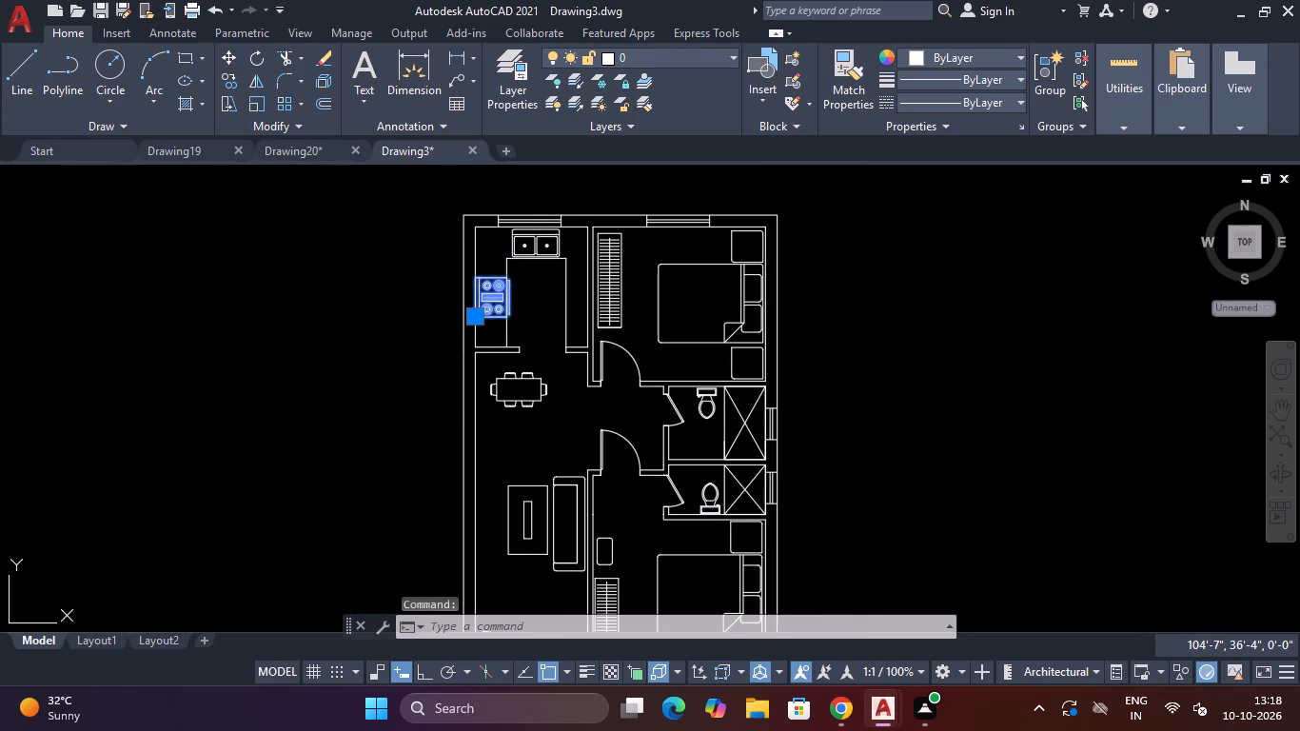
left_click(628, 486)
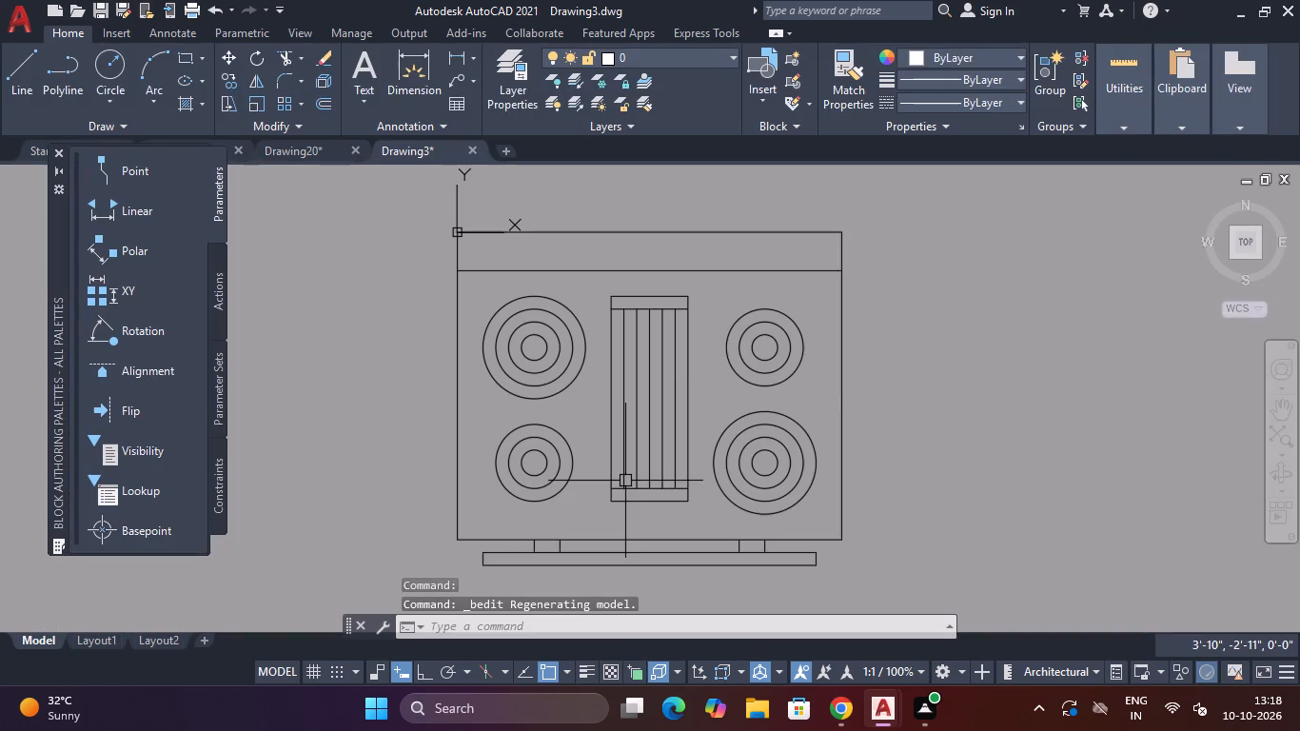
Trim away the stove's front handle bar and both pairs of short supports joining it to the stove body.
scroll(542, 562, "up", 3)
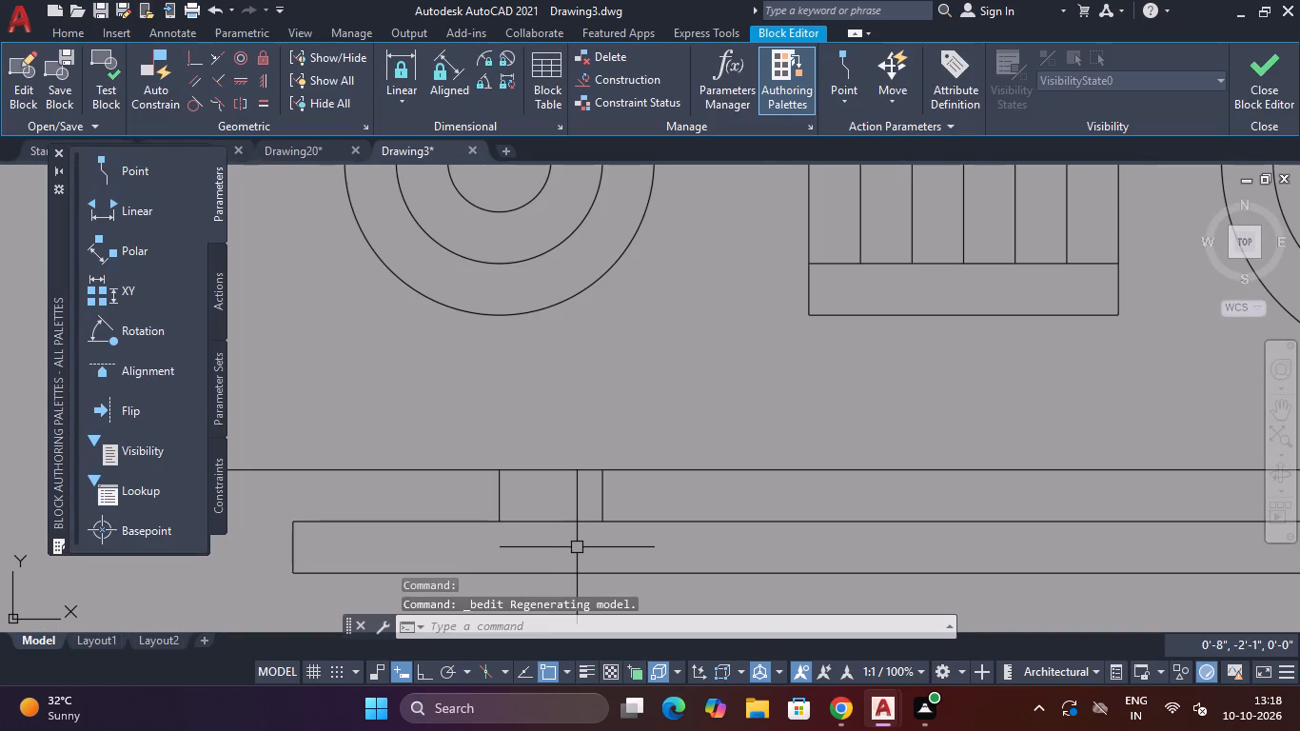
type("TR")
key("space")
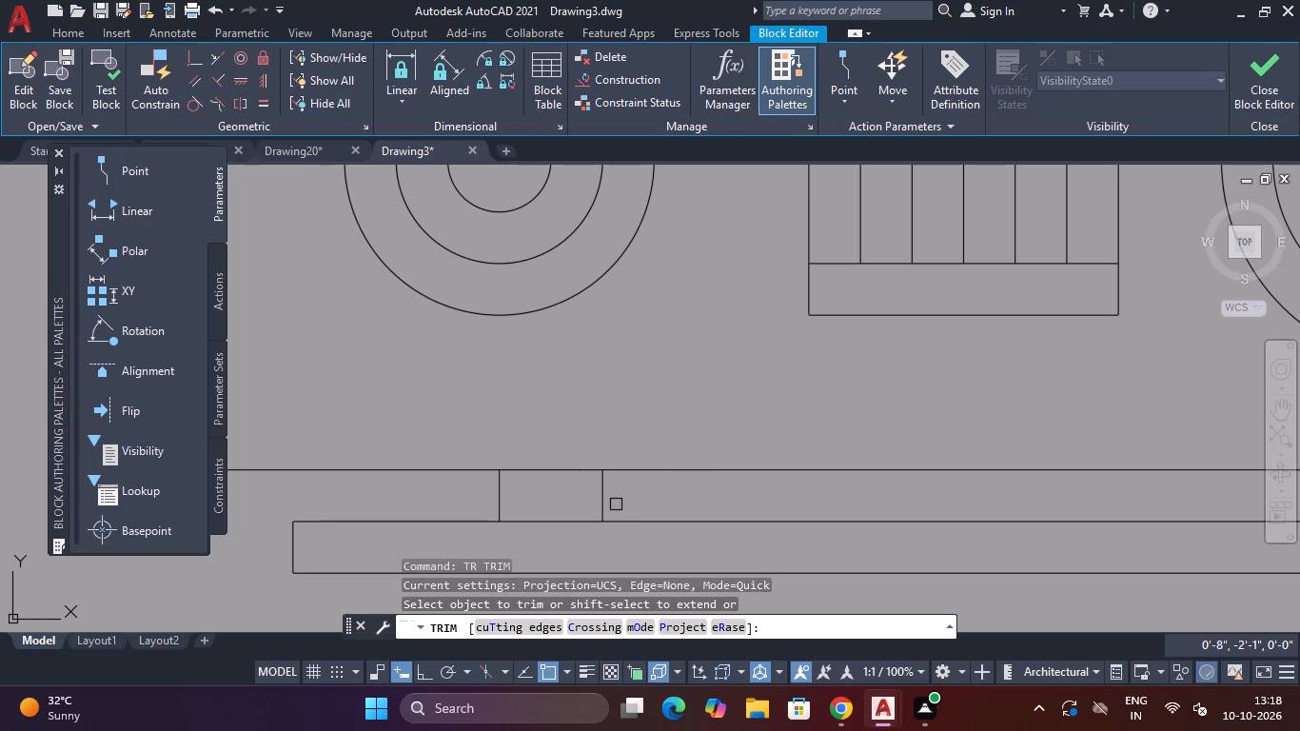
left_click(606, 504)
left_click(496, 496)
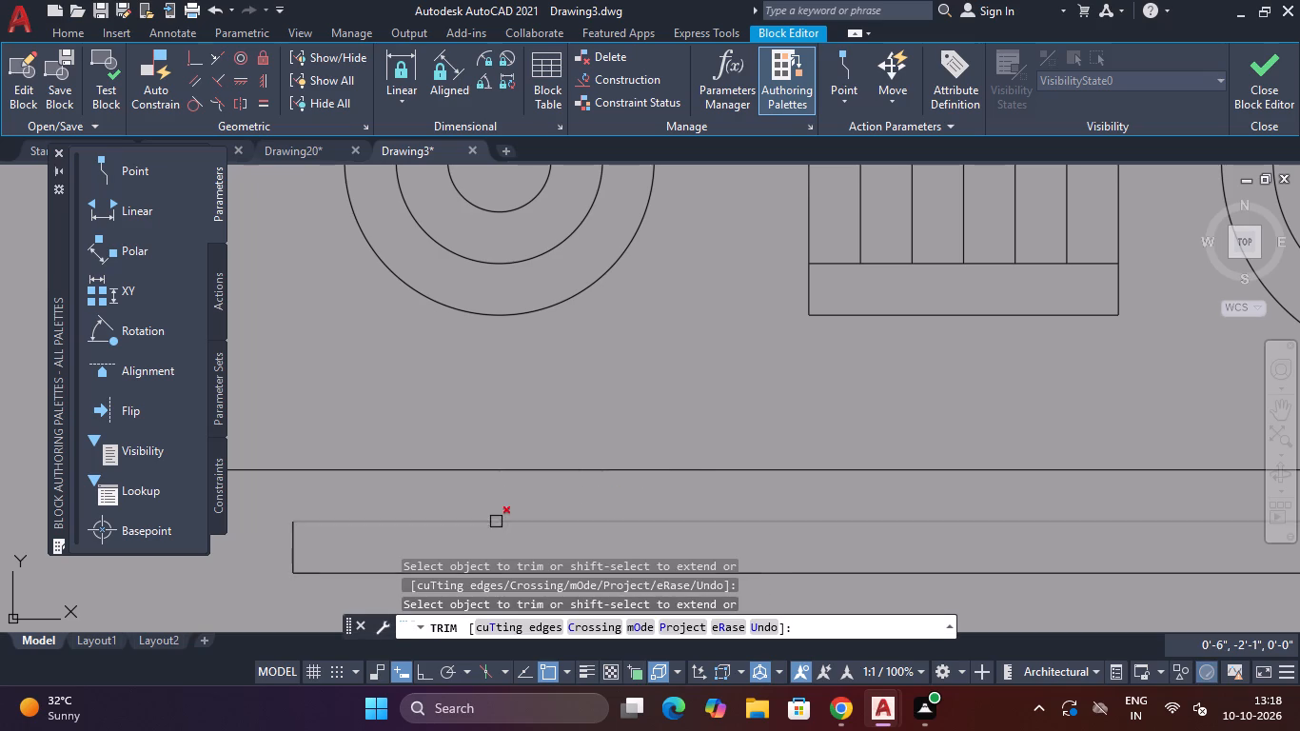
left_click(496, 522)
left_click(297, 537)
left_click(316, 576)
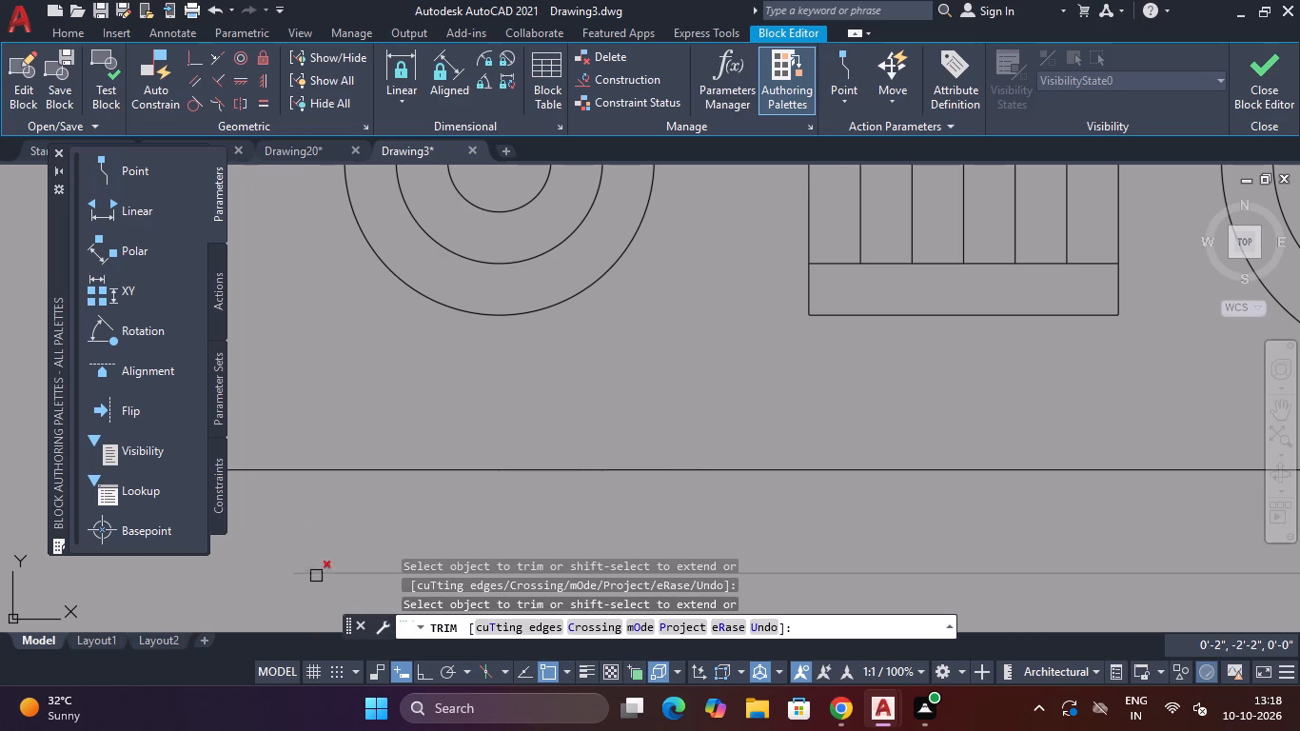
scroll(505, 560, "down", 5)
scroll(865, 534, "down", 4)
scroll(961, 545, "up", 4)
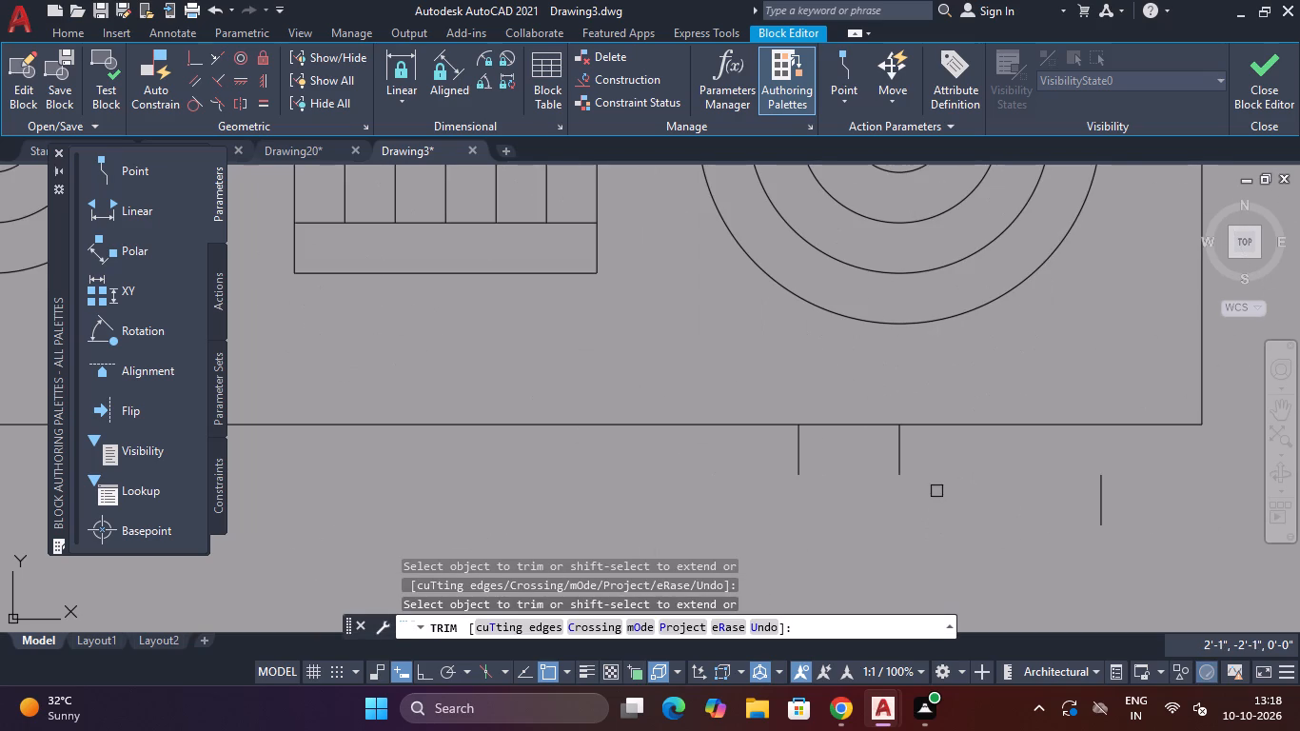
left_click(896, 467)
left_click(799, 458)
left_click(1101, 497)
scroll(1078, 492, "down", 4)
key("Escape")
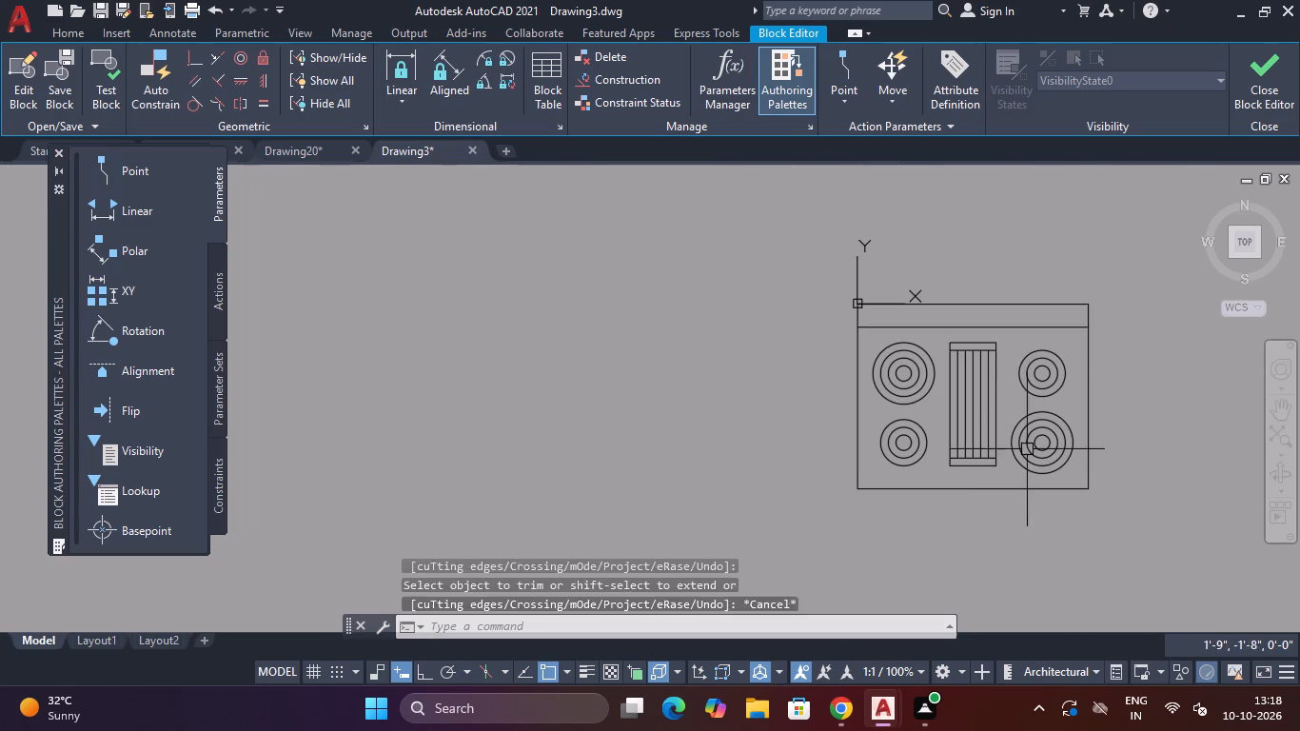
Close the Block Editor and save the changes to the stove block.
key("Escape")
left_click(1290, 70)
key("Escape")
key("Escape")
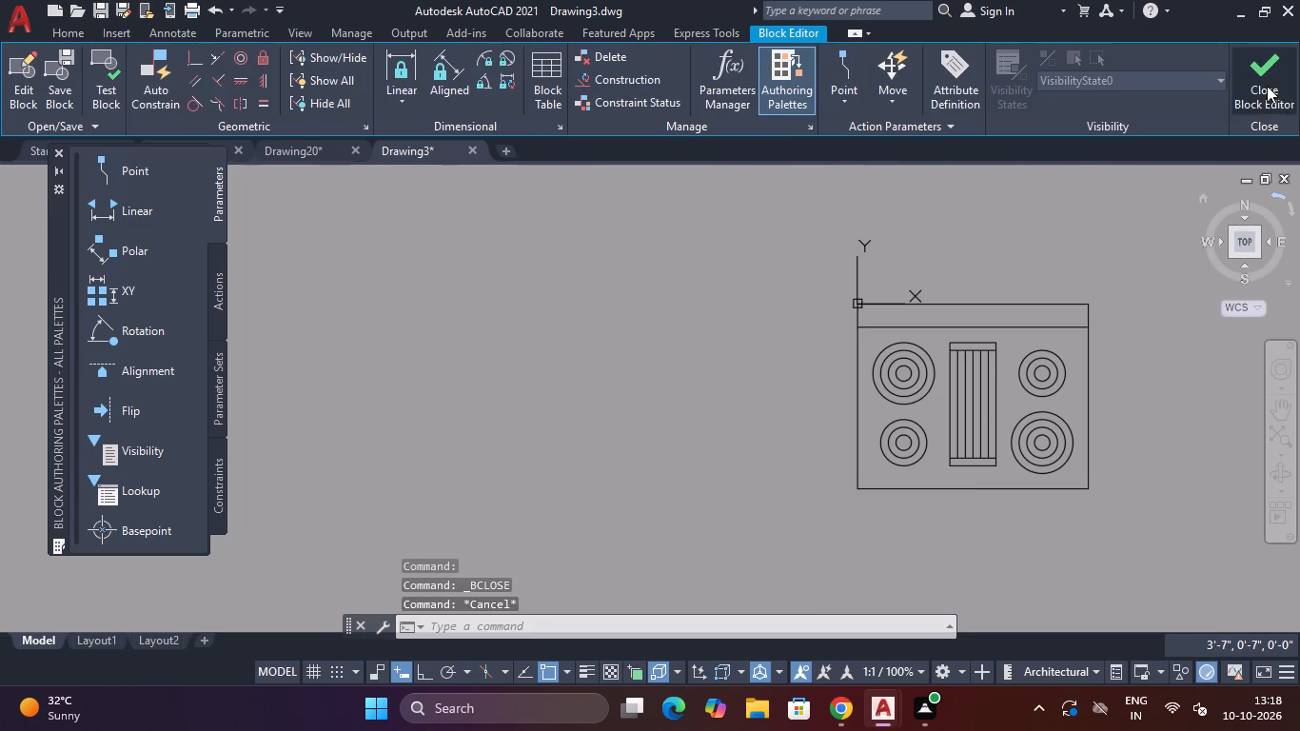
left_click(1267, 86)
left_click(681, 308)
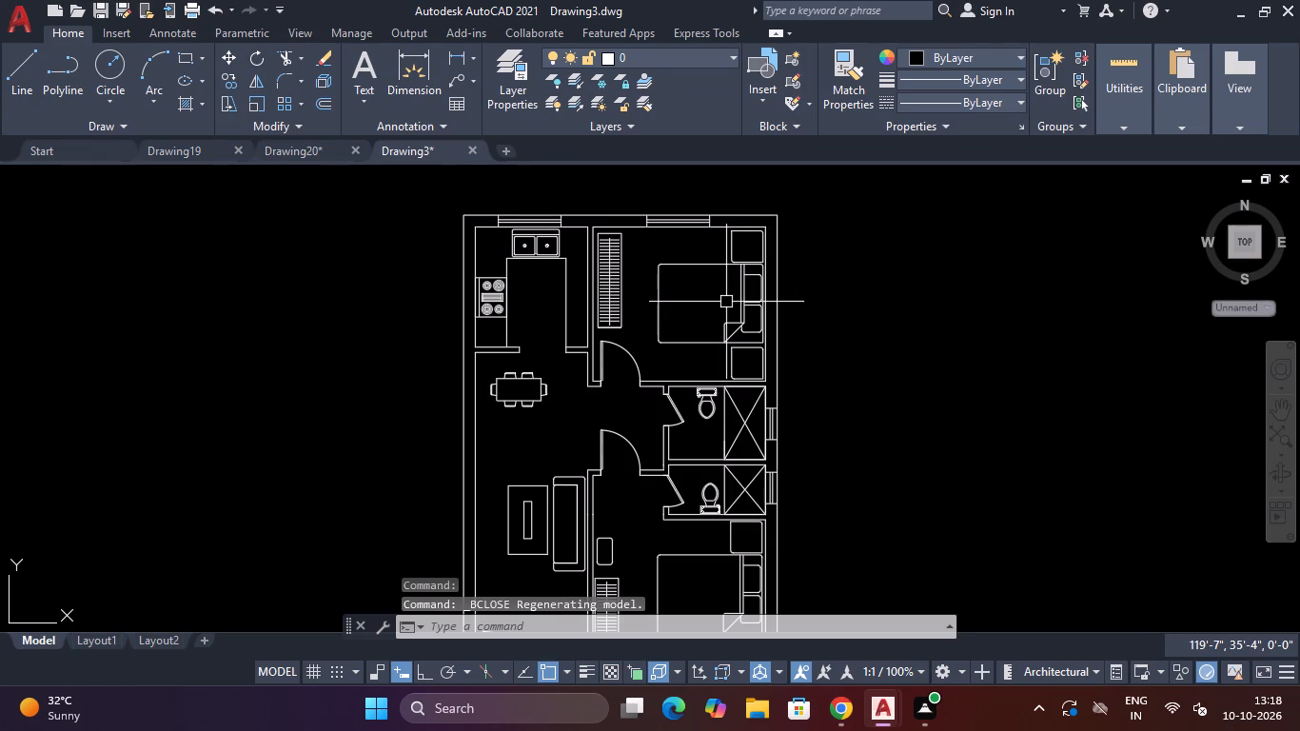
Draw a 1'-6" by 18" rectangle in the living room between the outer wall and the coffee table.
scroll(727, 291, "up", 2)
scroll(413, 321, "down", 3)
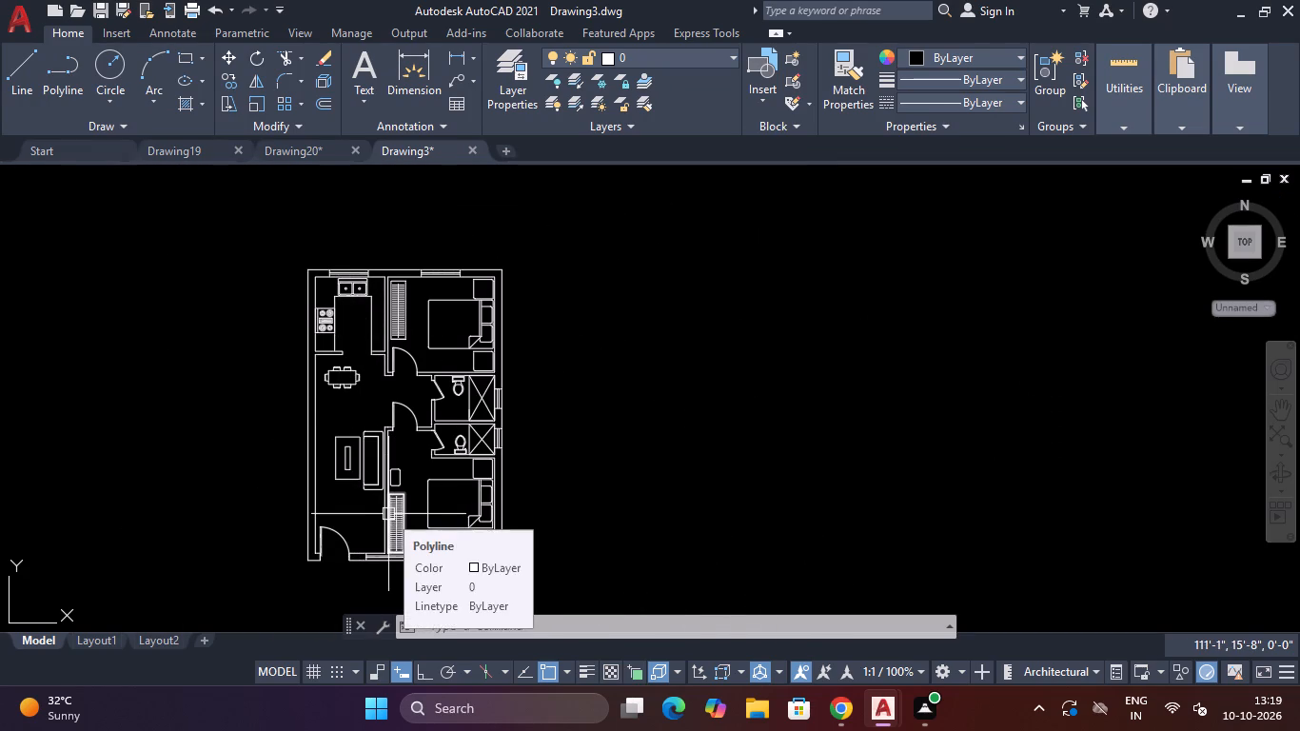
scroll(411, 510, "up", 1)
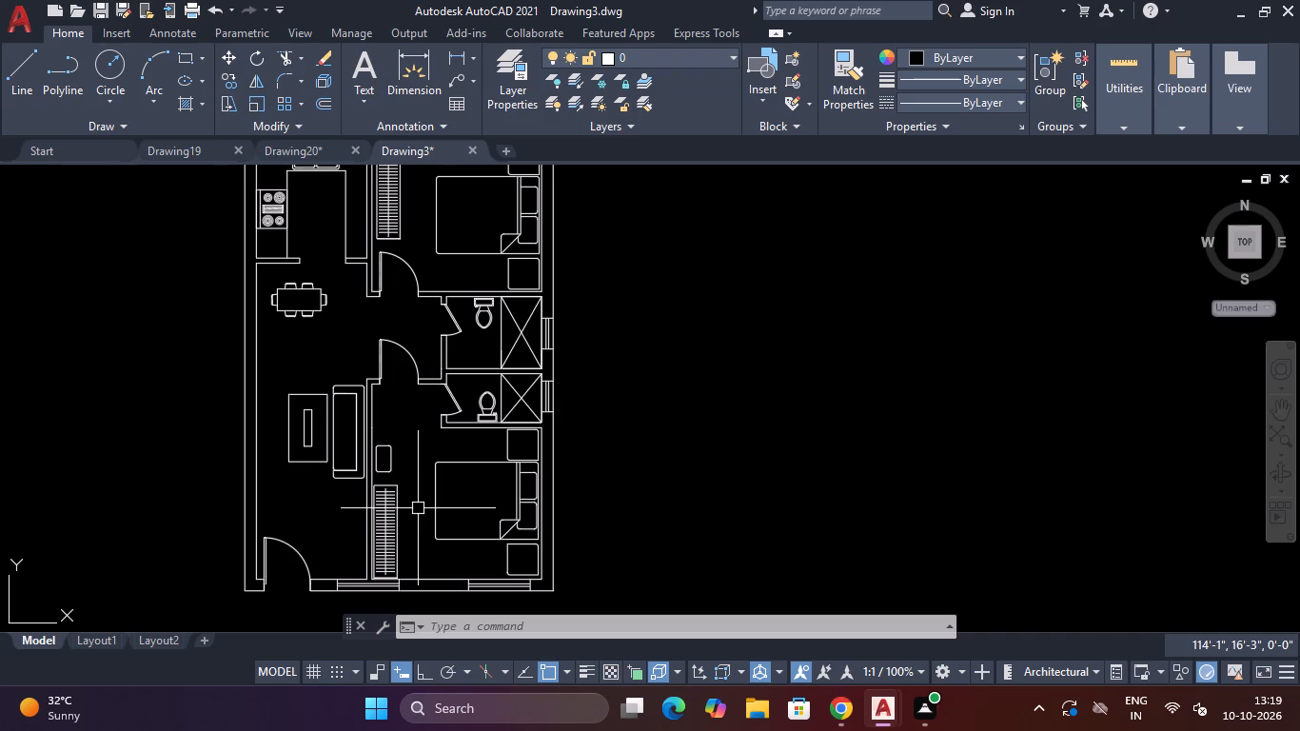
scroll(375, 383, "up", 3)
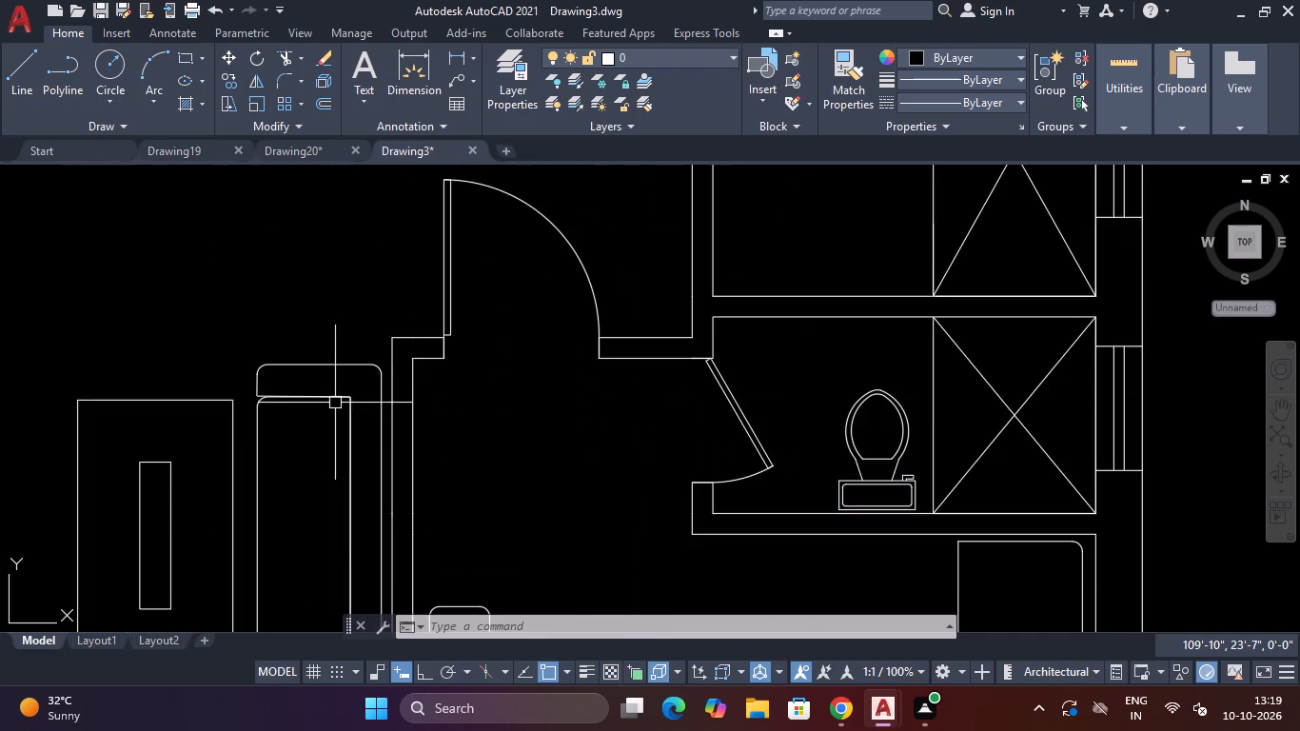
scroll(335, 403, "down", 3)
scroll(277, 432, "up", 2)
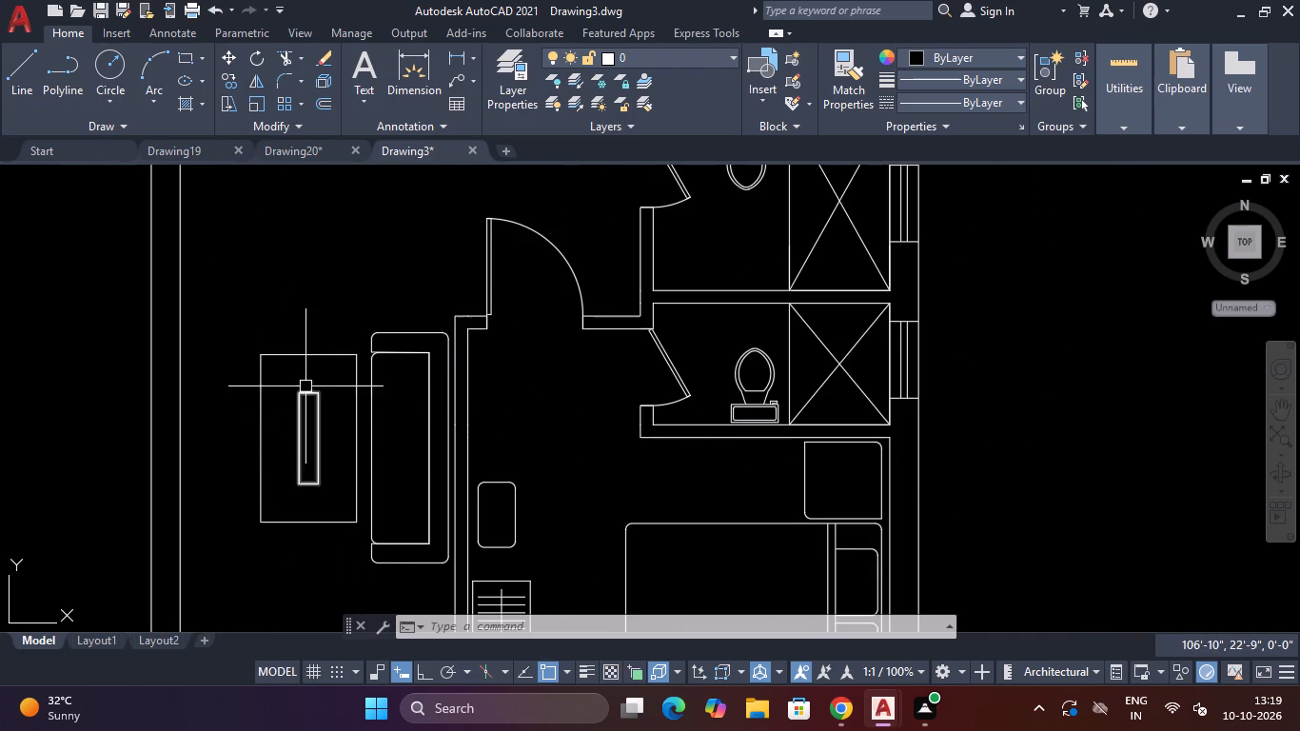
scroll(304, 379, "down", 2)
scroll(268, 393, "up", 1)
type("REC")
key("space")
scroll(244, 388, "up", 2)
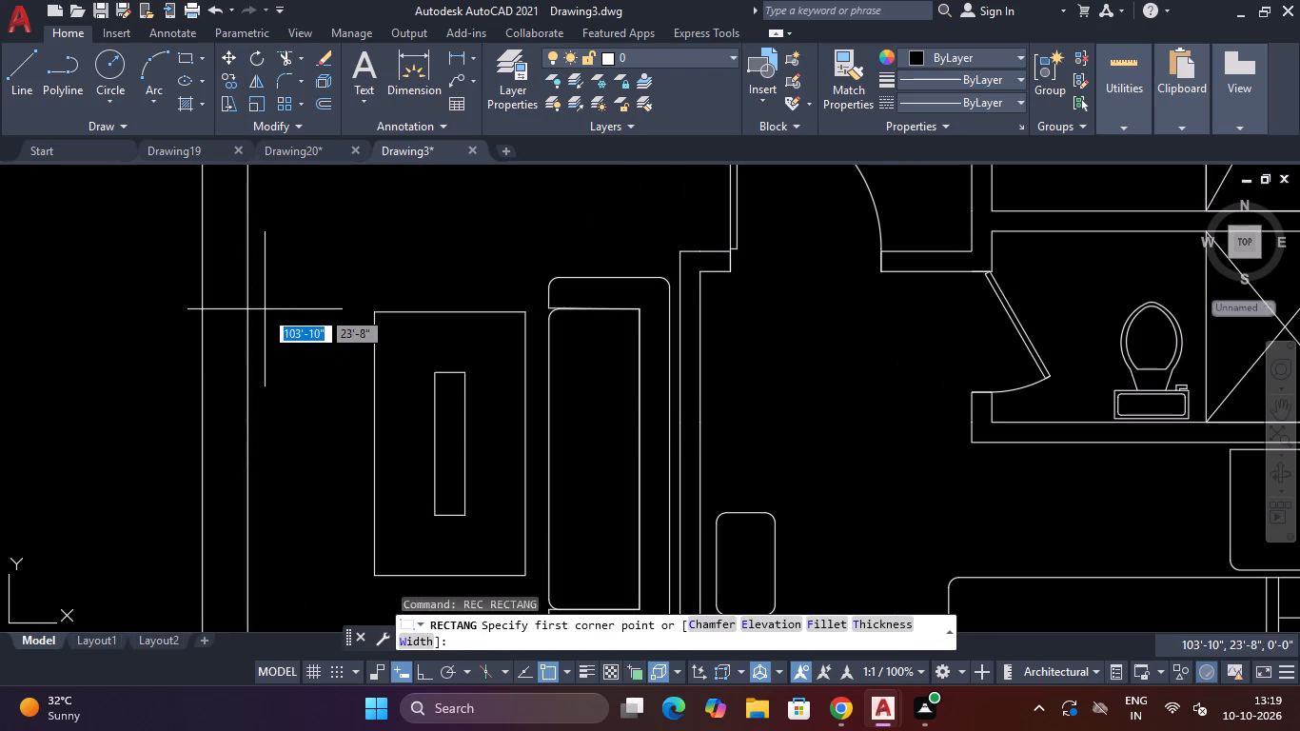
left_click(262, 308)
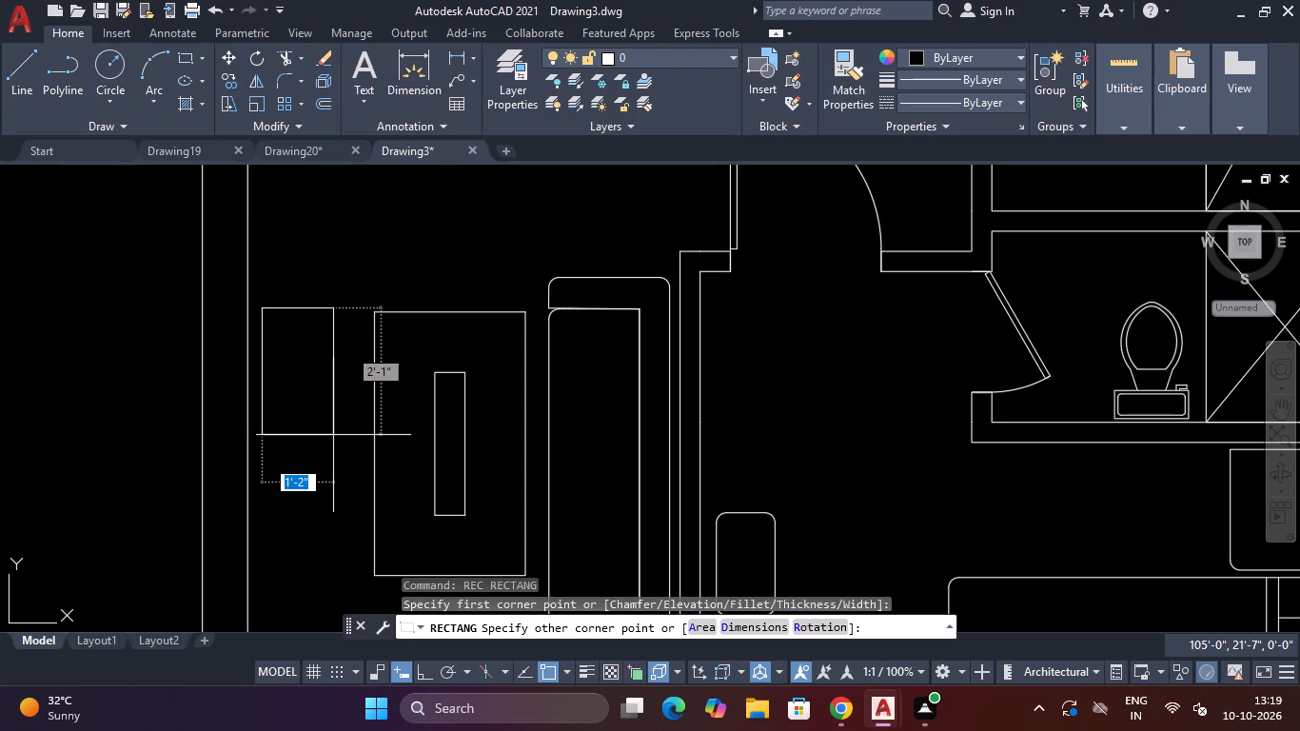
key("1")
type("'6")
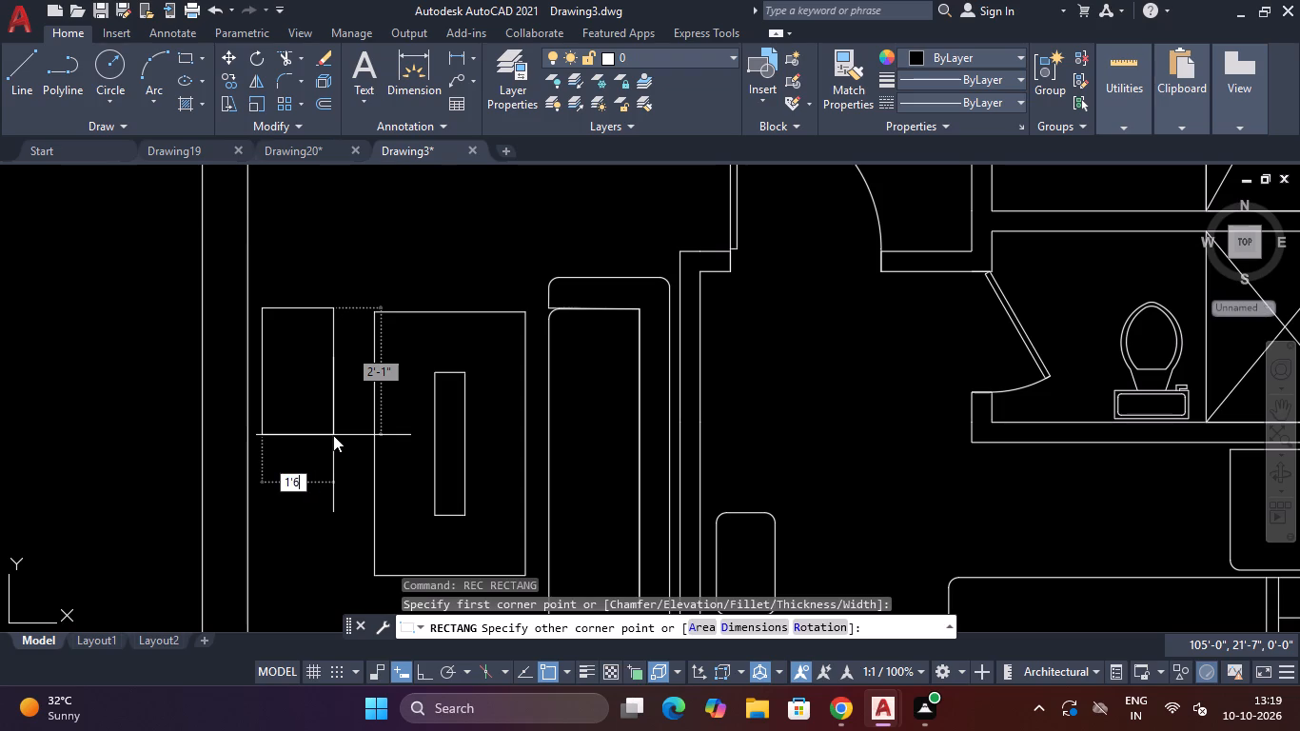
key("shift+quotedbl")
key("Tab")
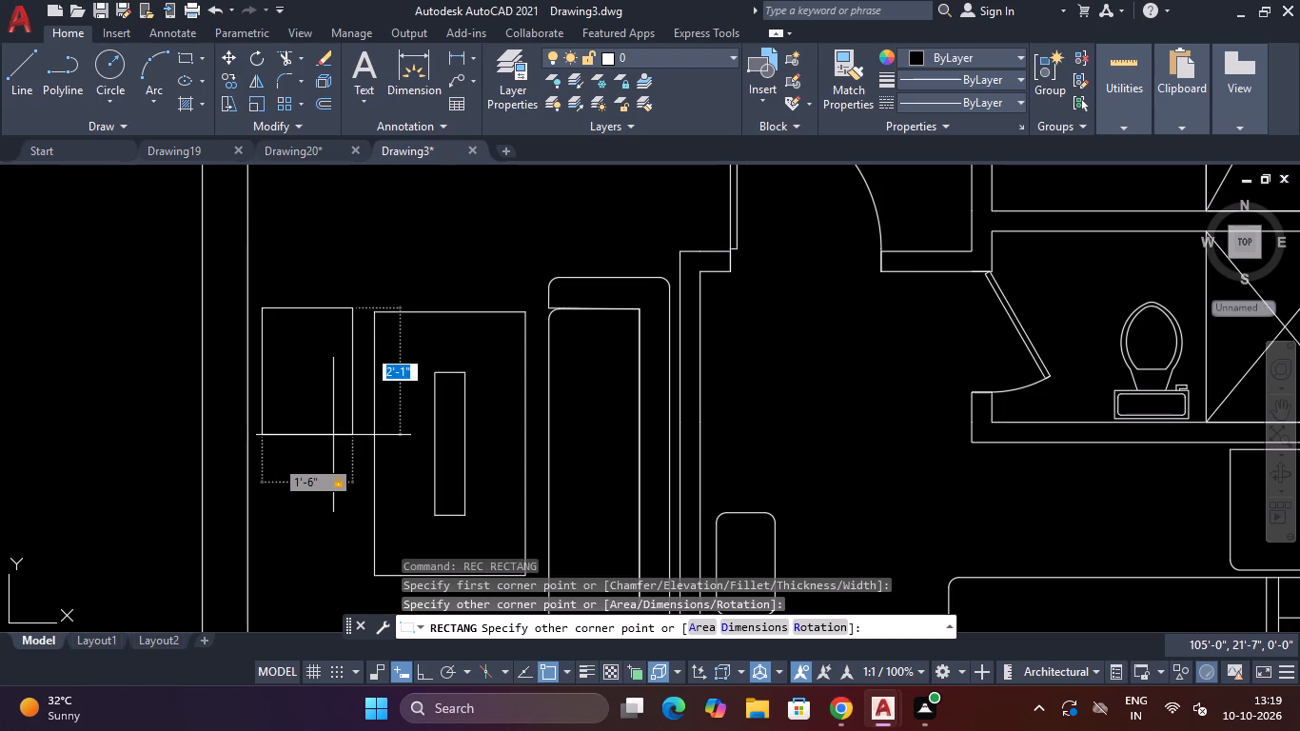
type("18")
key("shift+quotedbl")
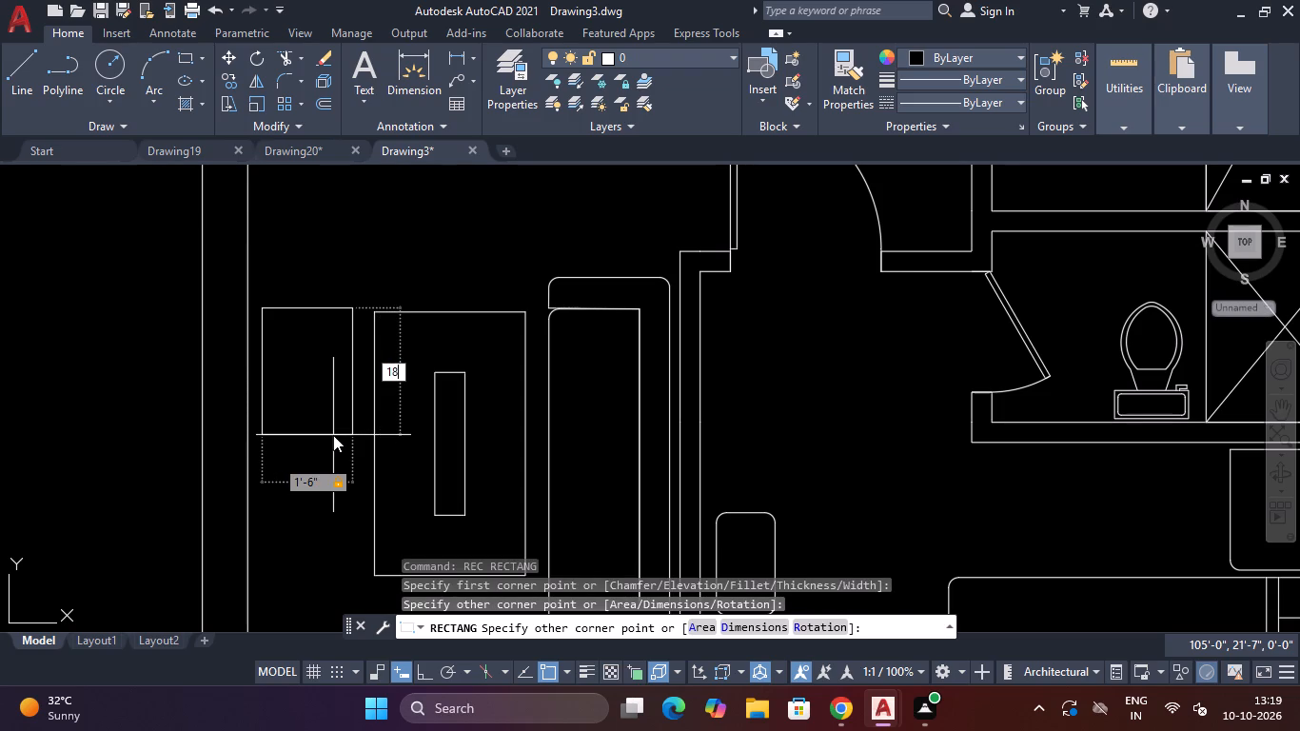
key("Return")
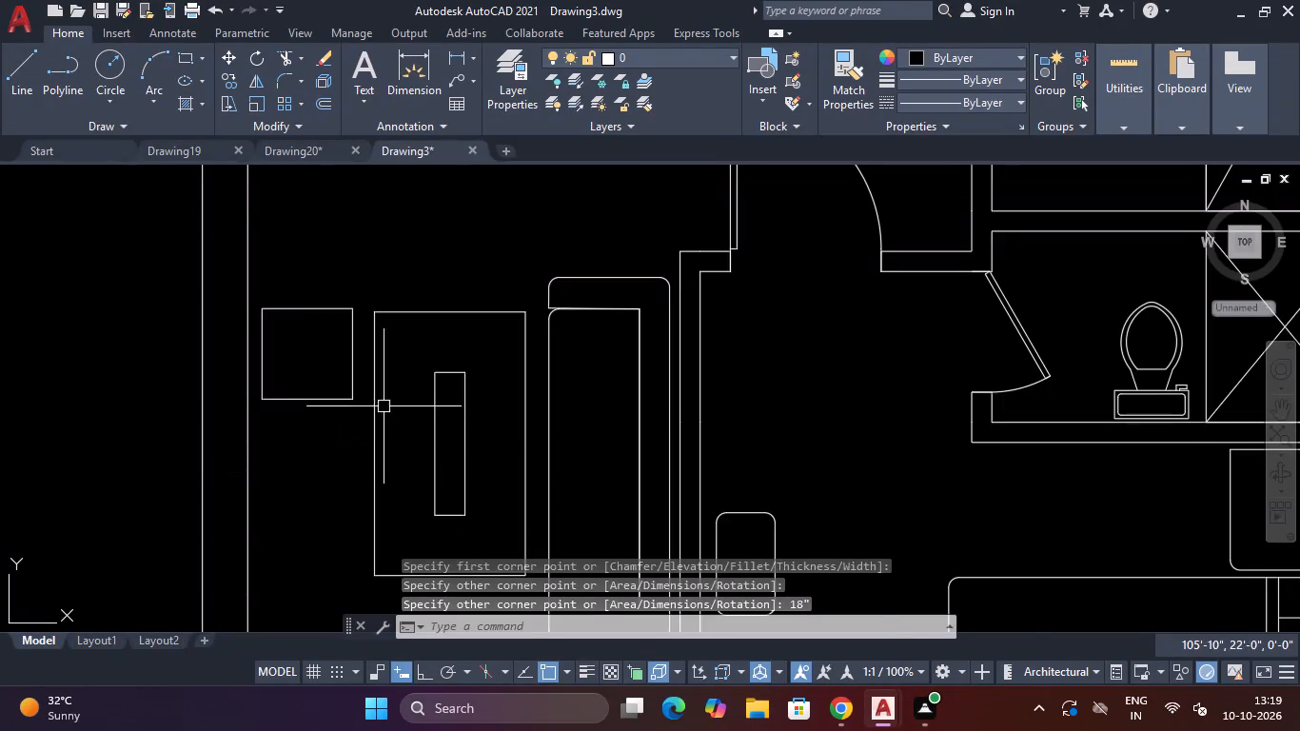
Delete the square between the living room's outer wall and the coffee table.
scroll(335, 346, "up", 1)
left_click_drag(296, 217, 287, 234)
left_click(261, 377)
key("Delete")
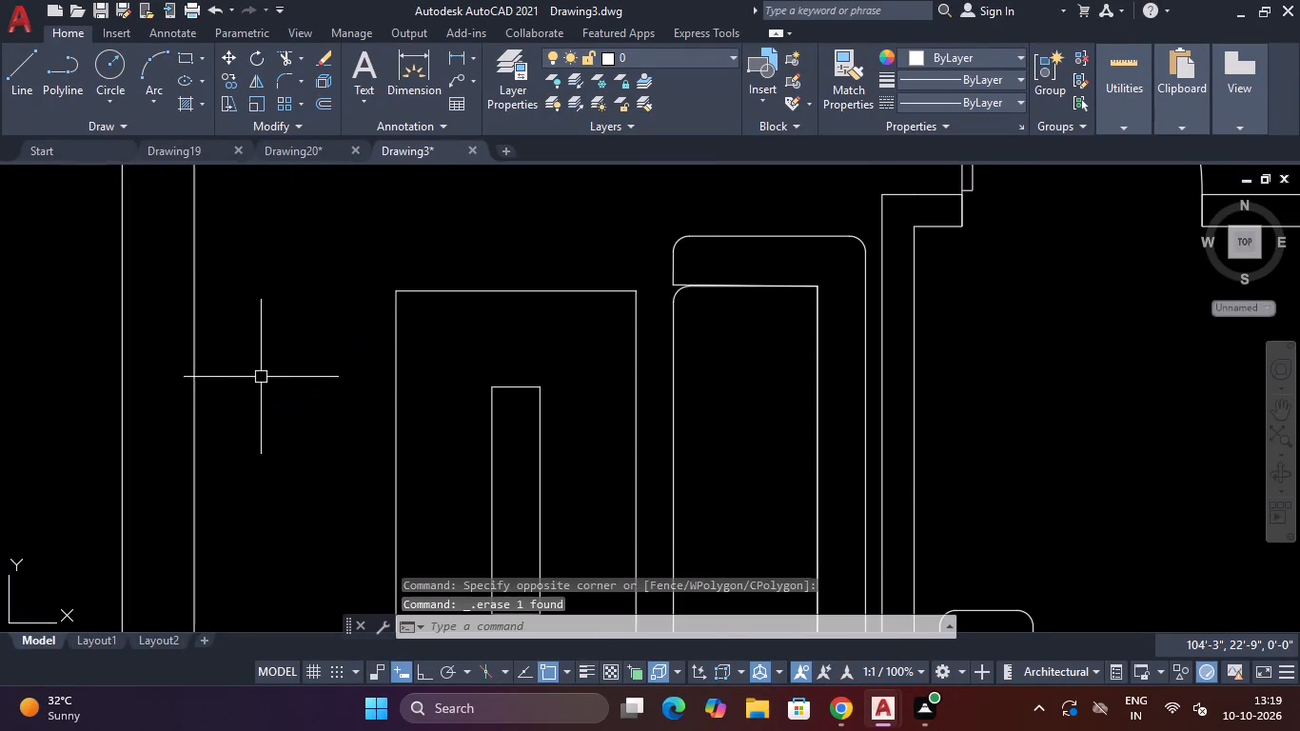
Draw a rectangle about 1' by 4' against the living room's outer wall, opposite the coffee table and sofa.
type("REC")
key("space")
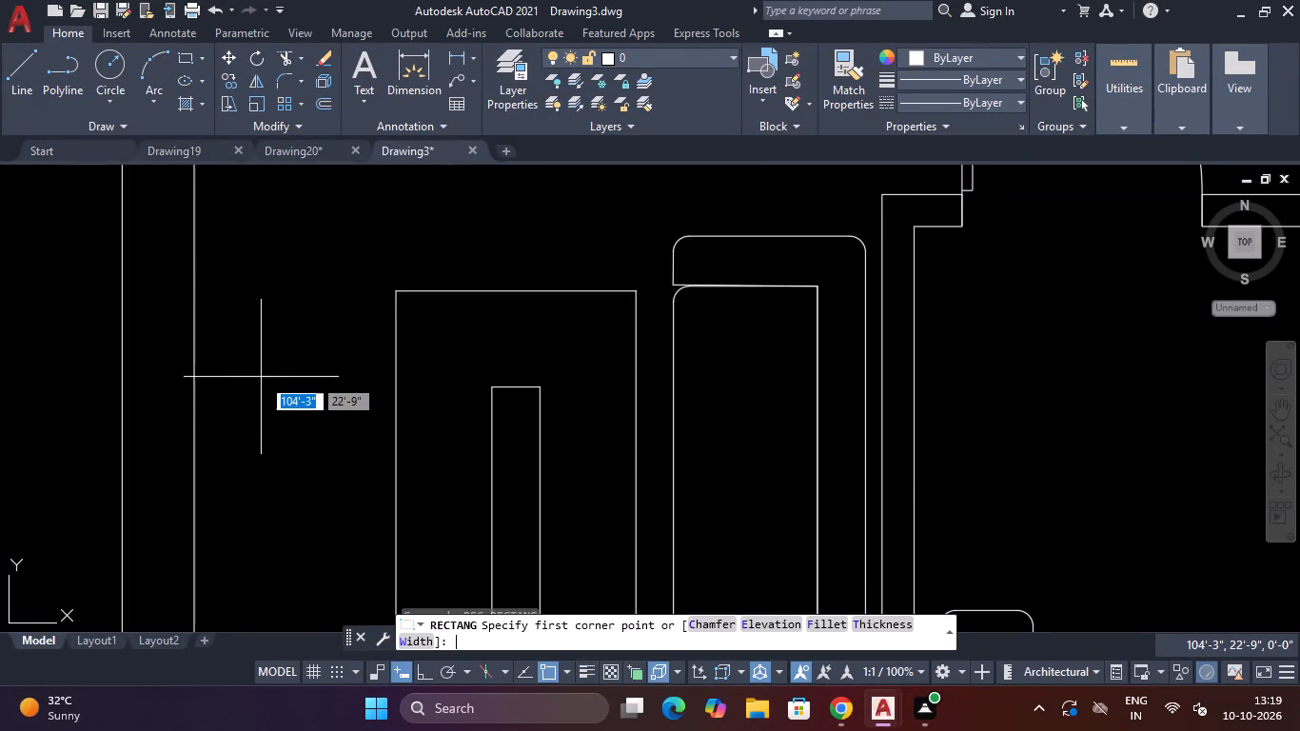
scroll(261, 377, "down", 2)
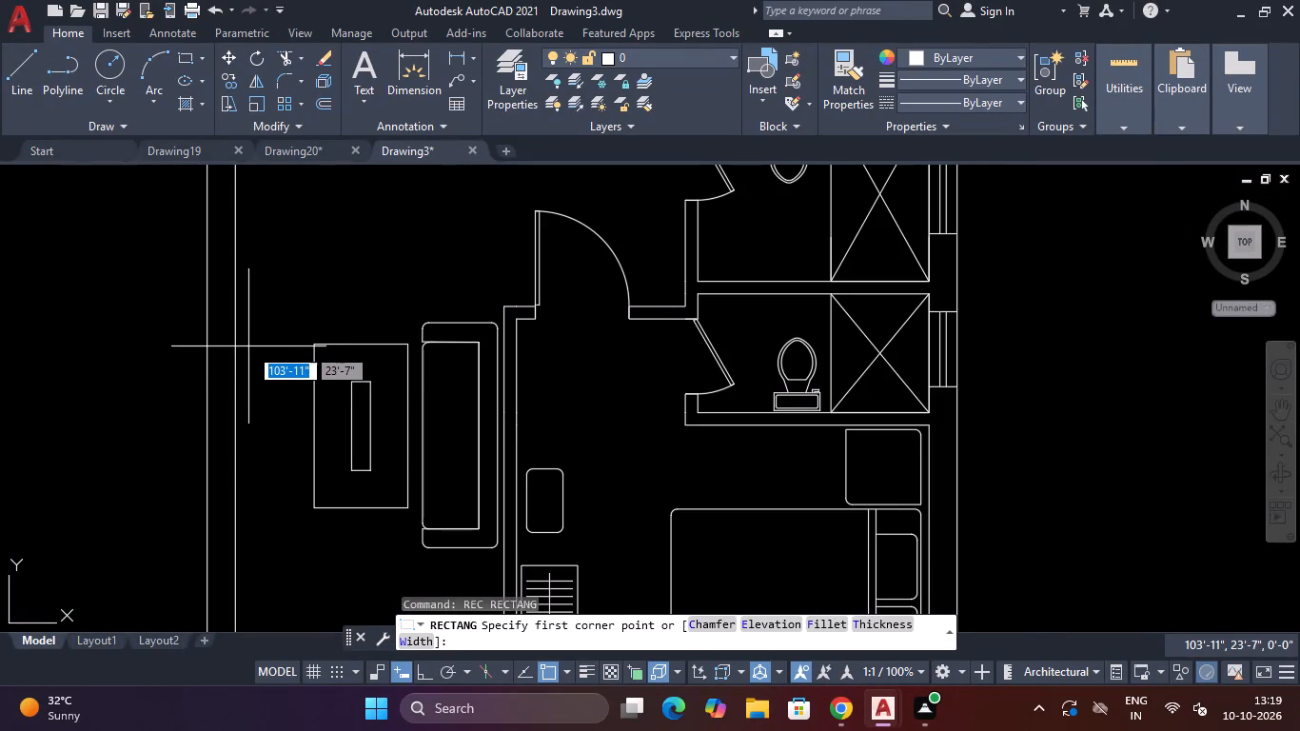
left_click(242, 348)
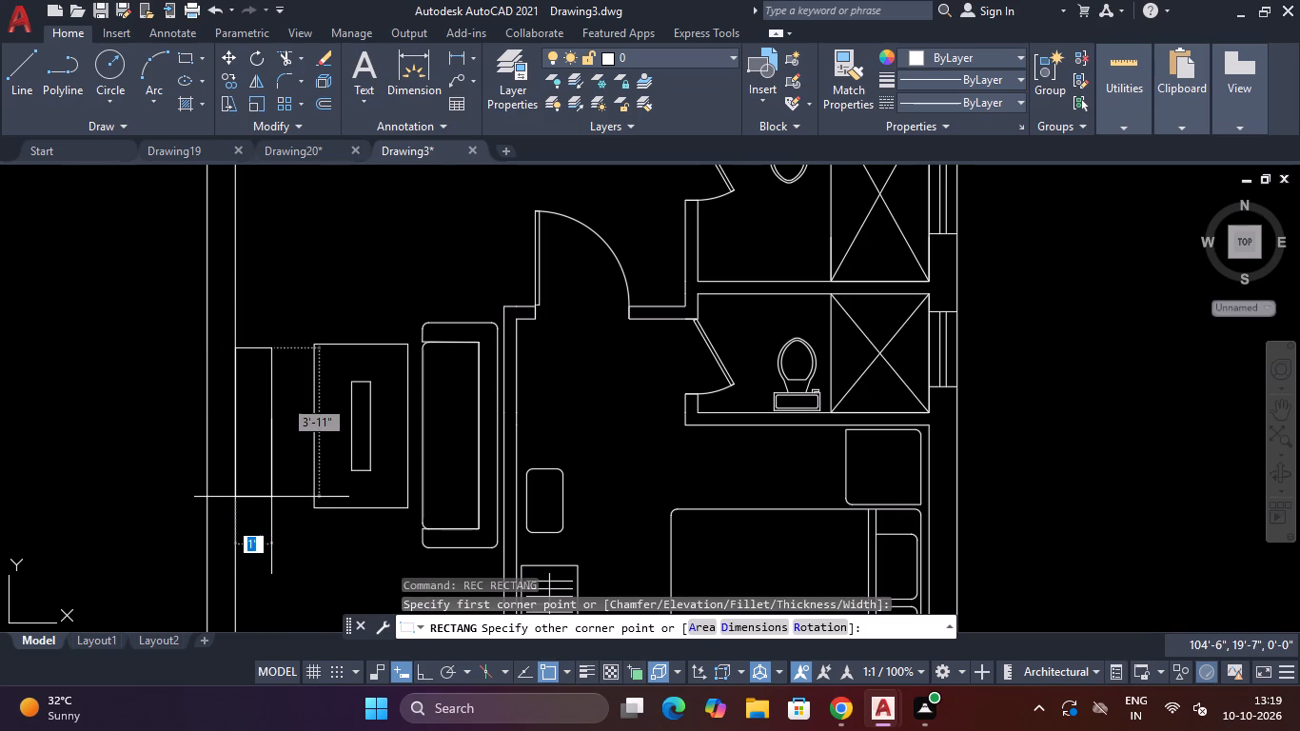
left_click(271, 500)
key("Escape")
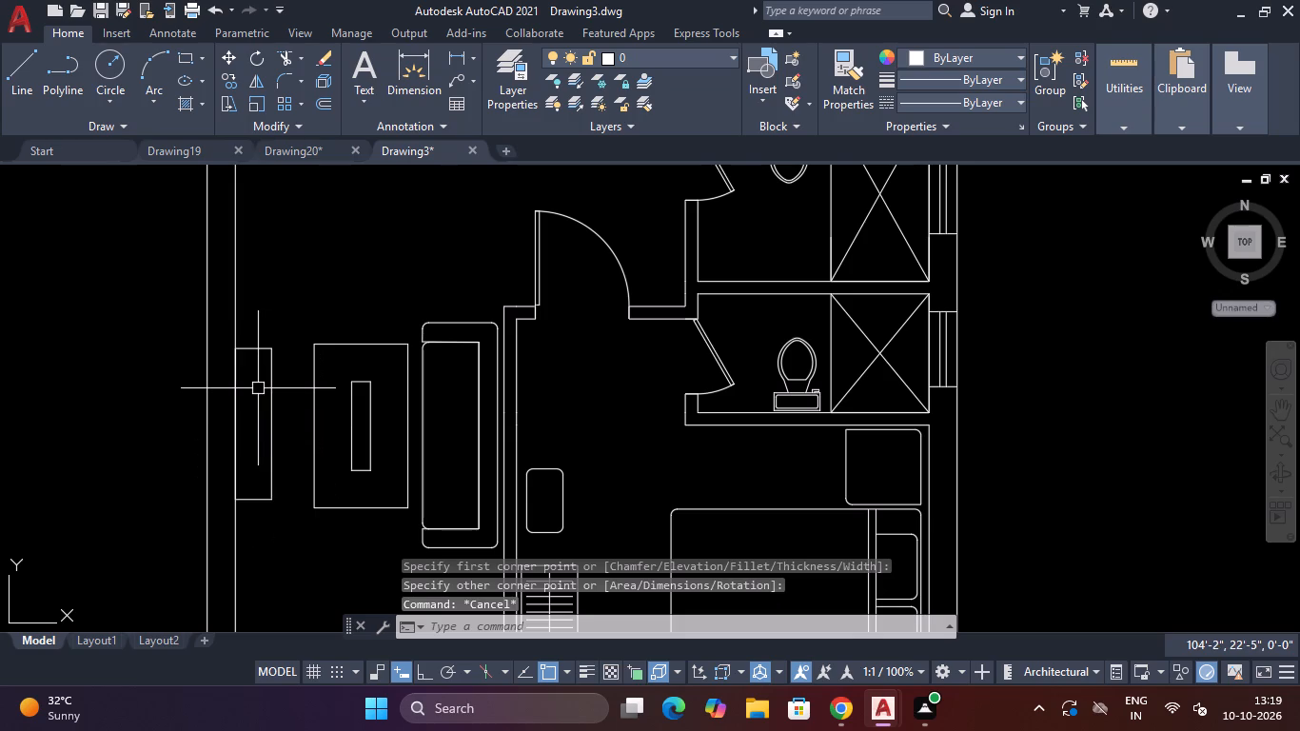
Draw a narrow rectangle about 4" by 2'-10" inside the wall-side unit opposite the sofa.
type("REC")
key("space")
scroll(257, 388, "up", 2)
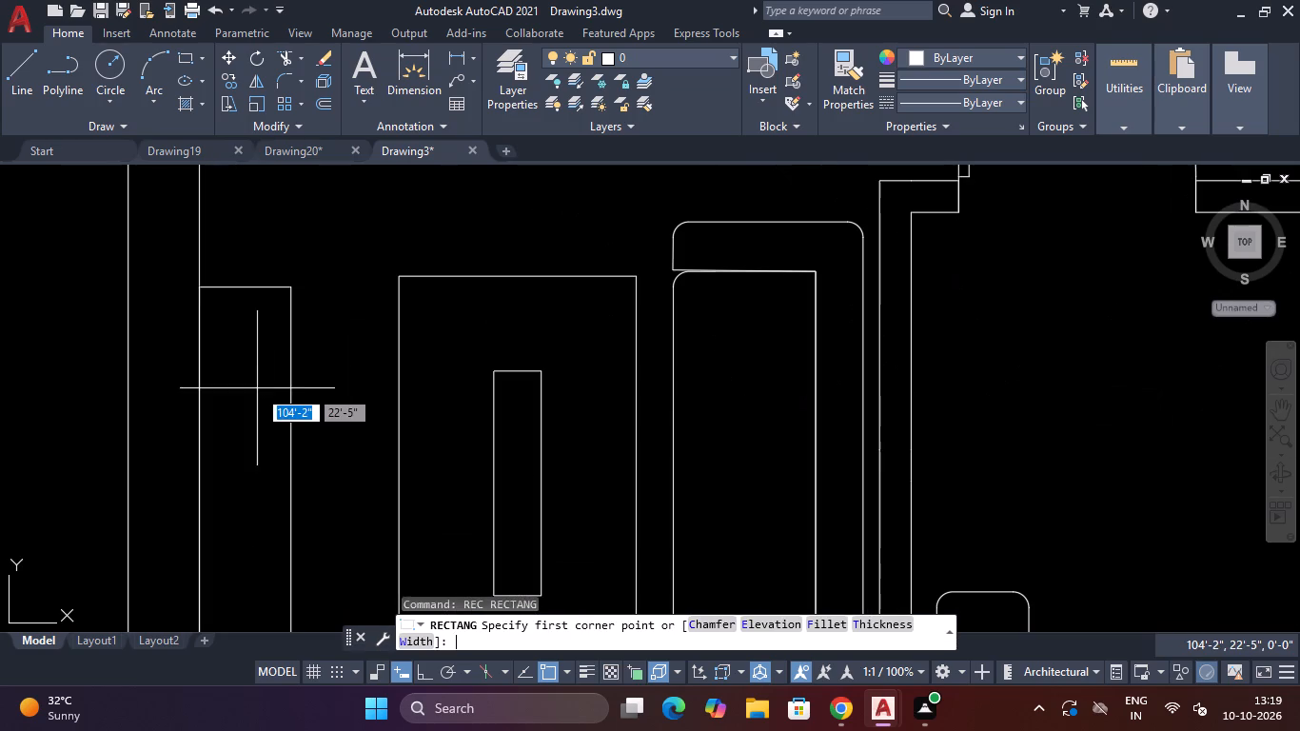
left_click(241, 334)
scroll(245, 442, "down", 2)
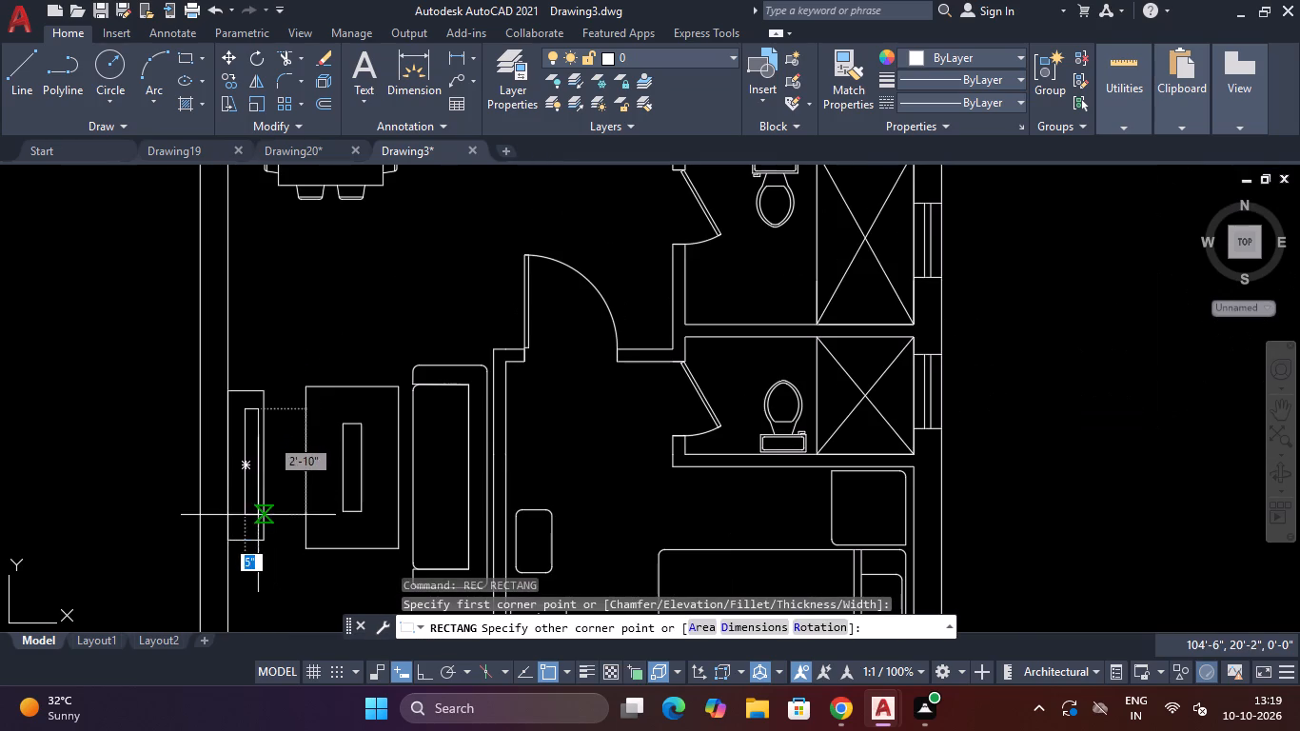
scroll(252, 510, "up", 2)
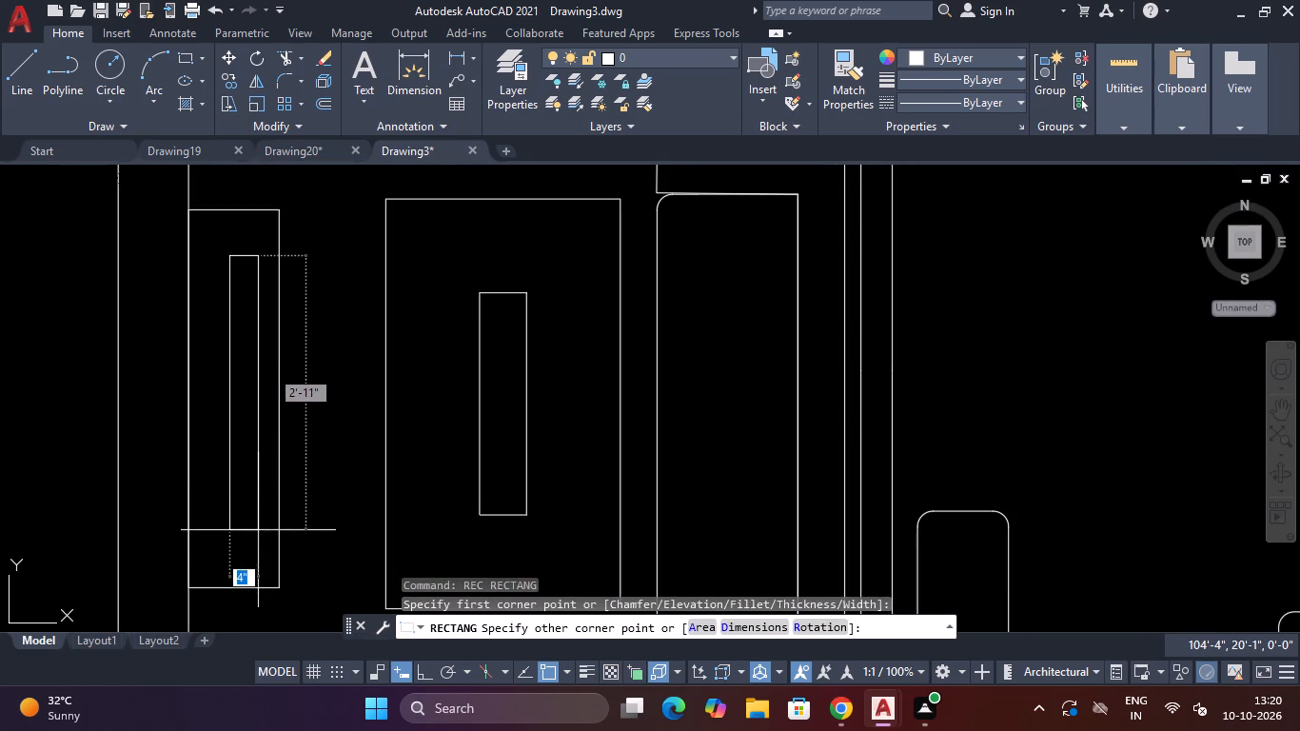
left_click(260, 520)
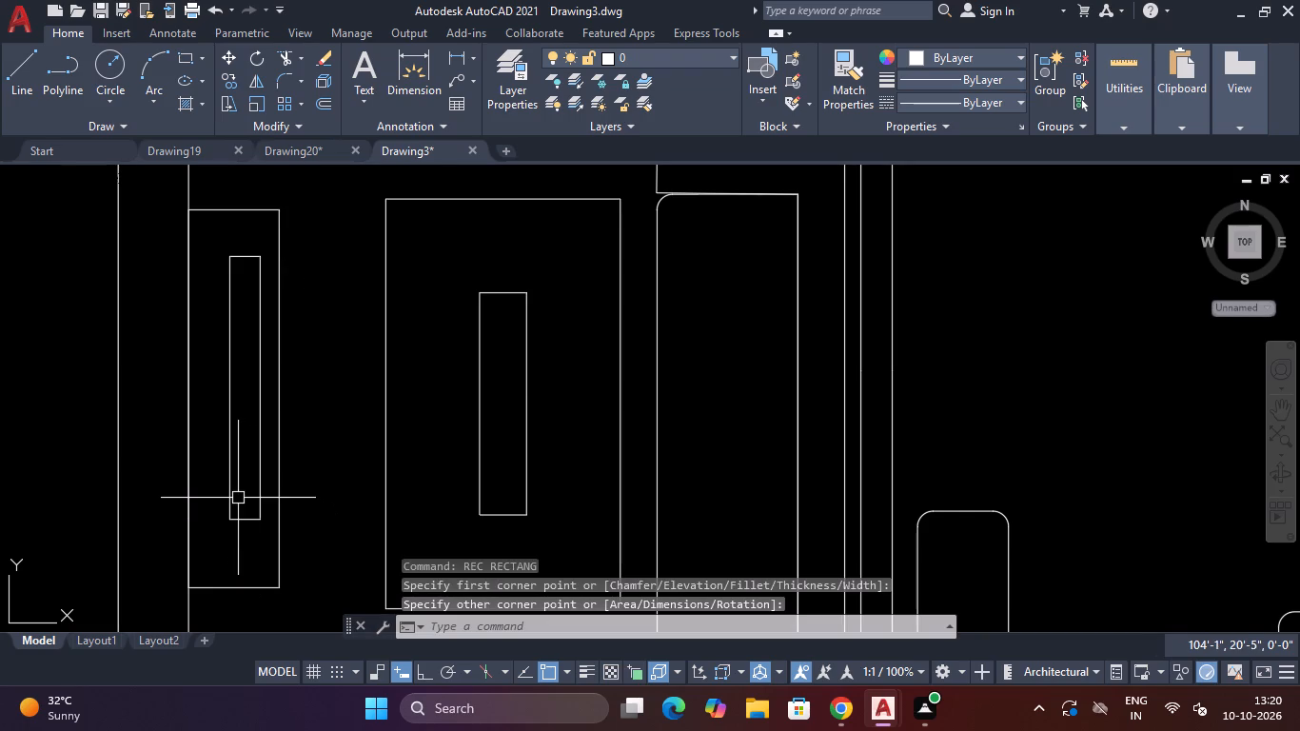
Draw a rectangle about 3" by 2' inside the wall-side unit, adjoining the narrow rectangle's side nearest the wall.
key("r")
key("e")
type("C")
key("space")
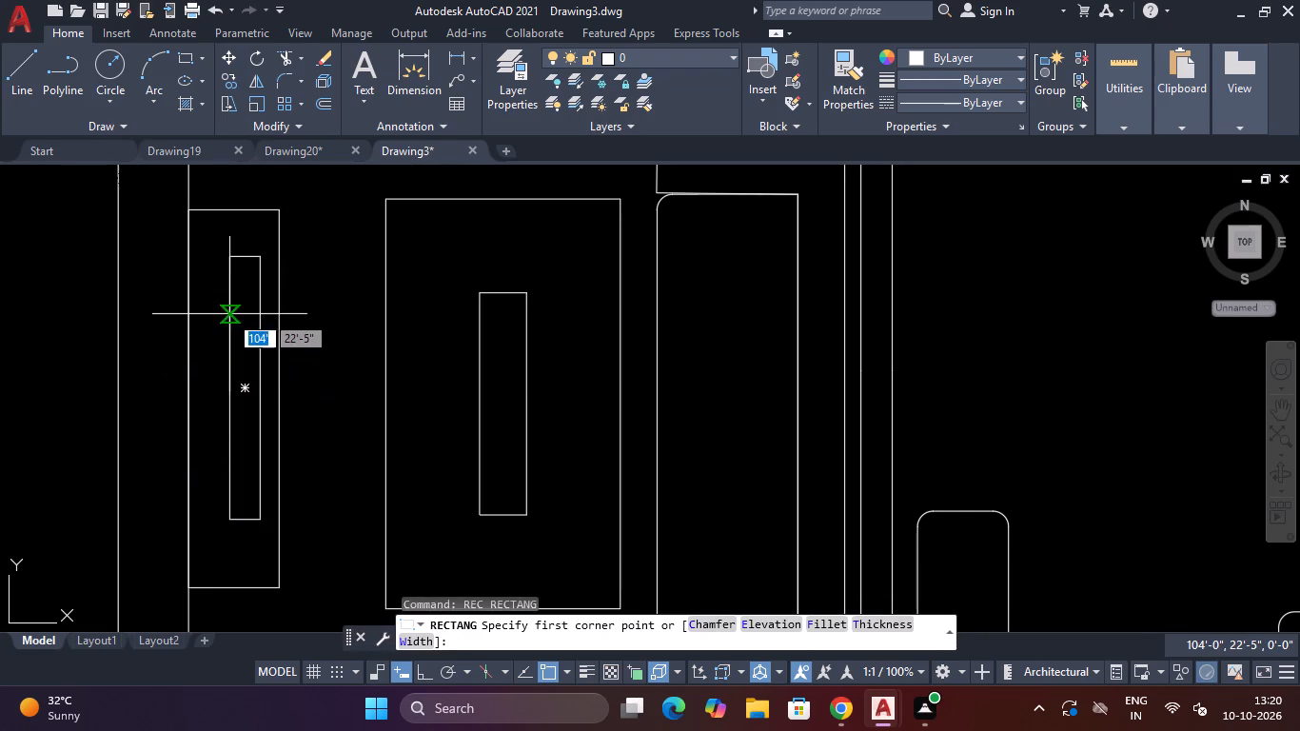
left_click(205, 294)
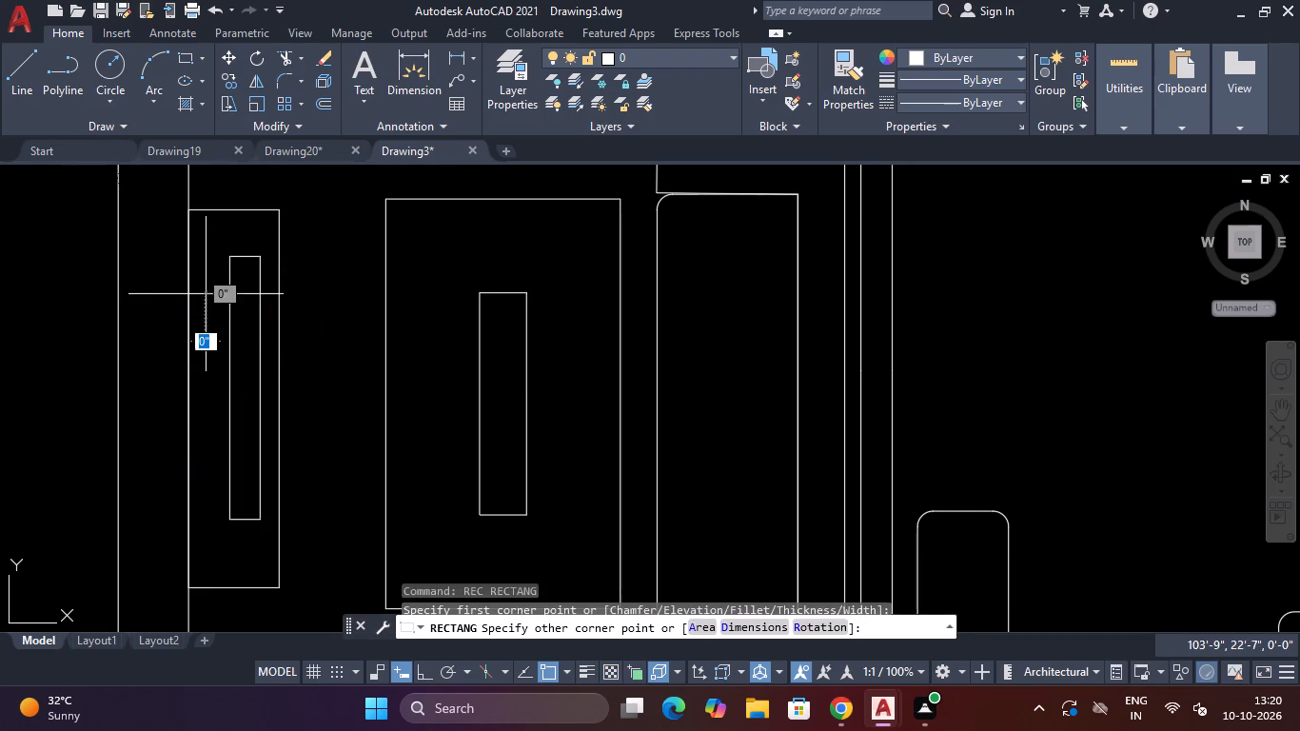
left_click(229, 473)
key("Escape")
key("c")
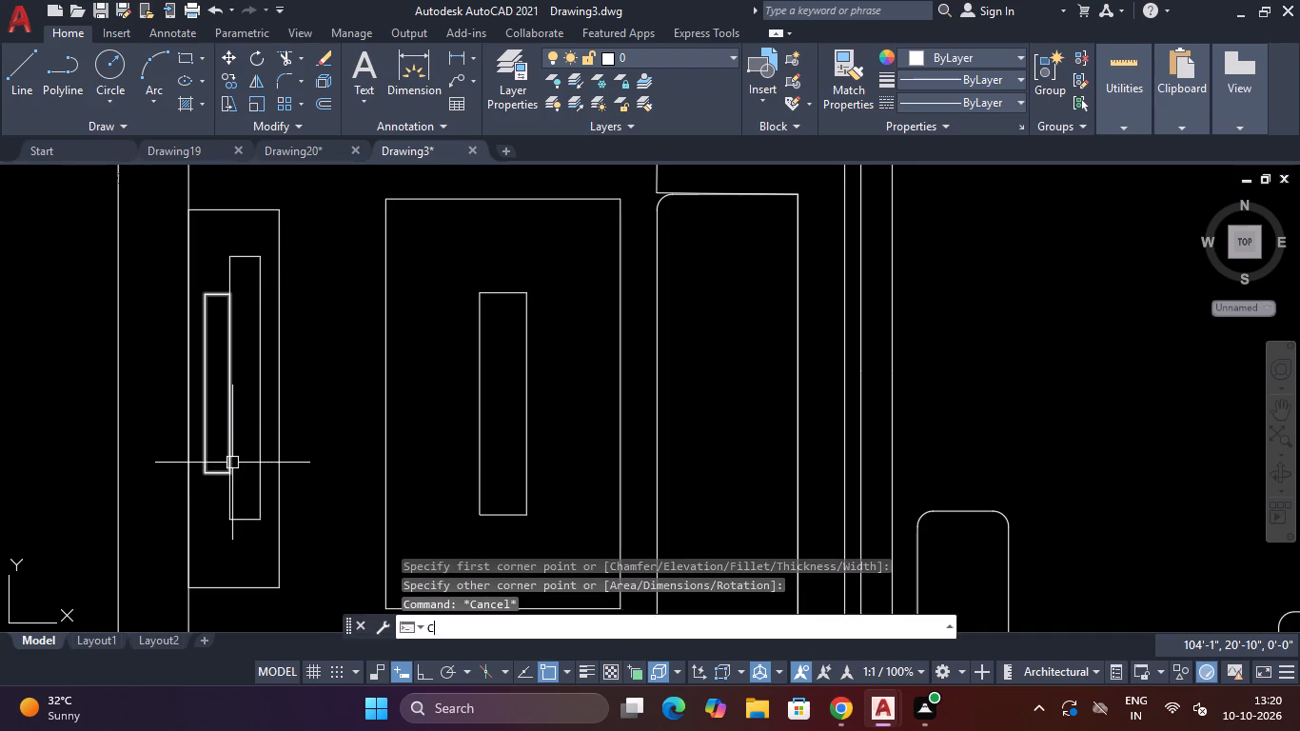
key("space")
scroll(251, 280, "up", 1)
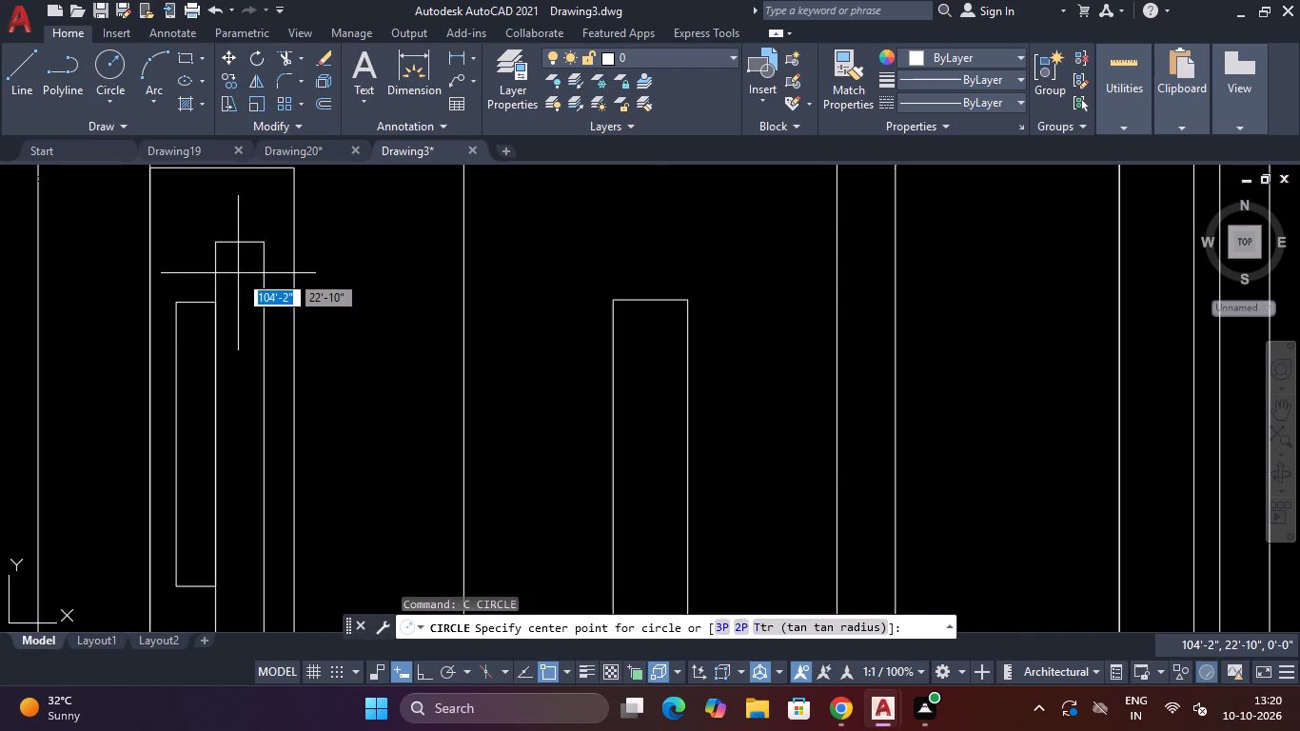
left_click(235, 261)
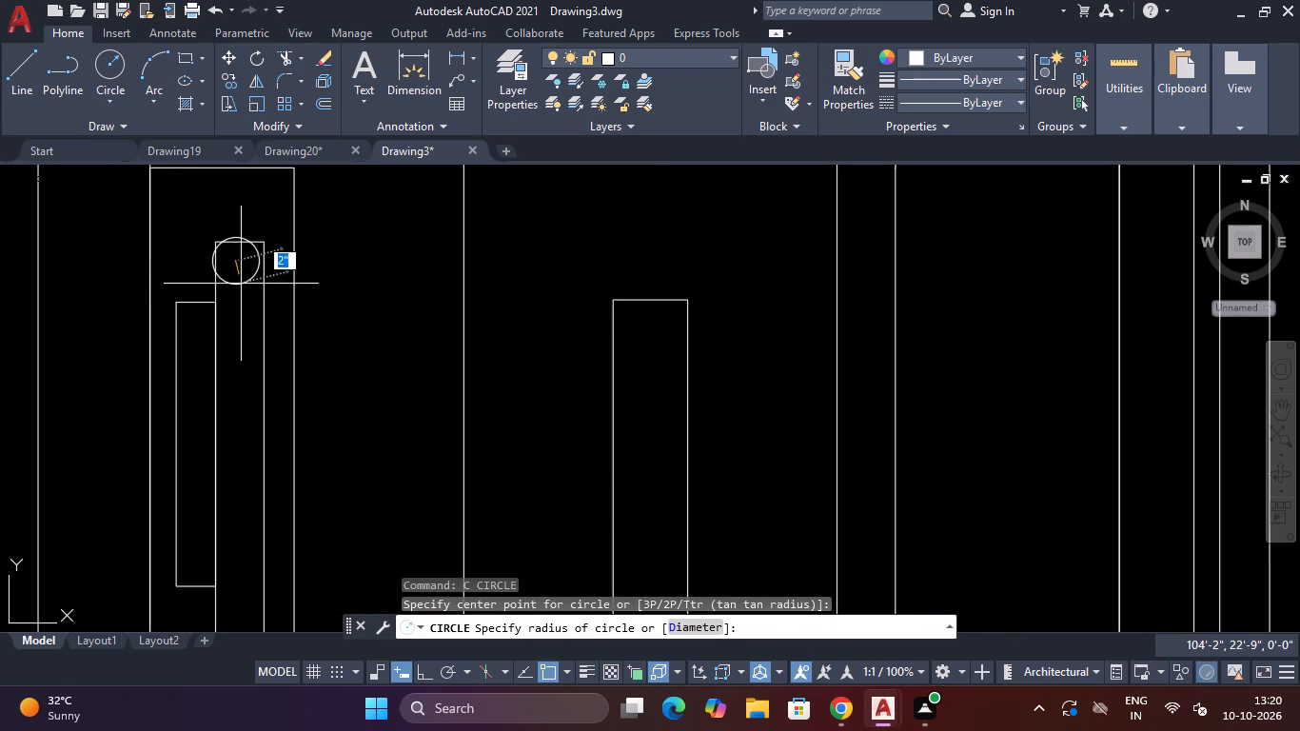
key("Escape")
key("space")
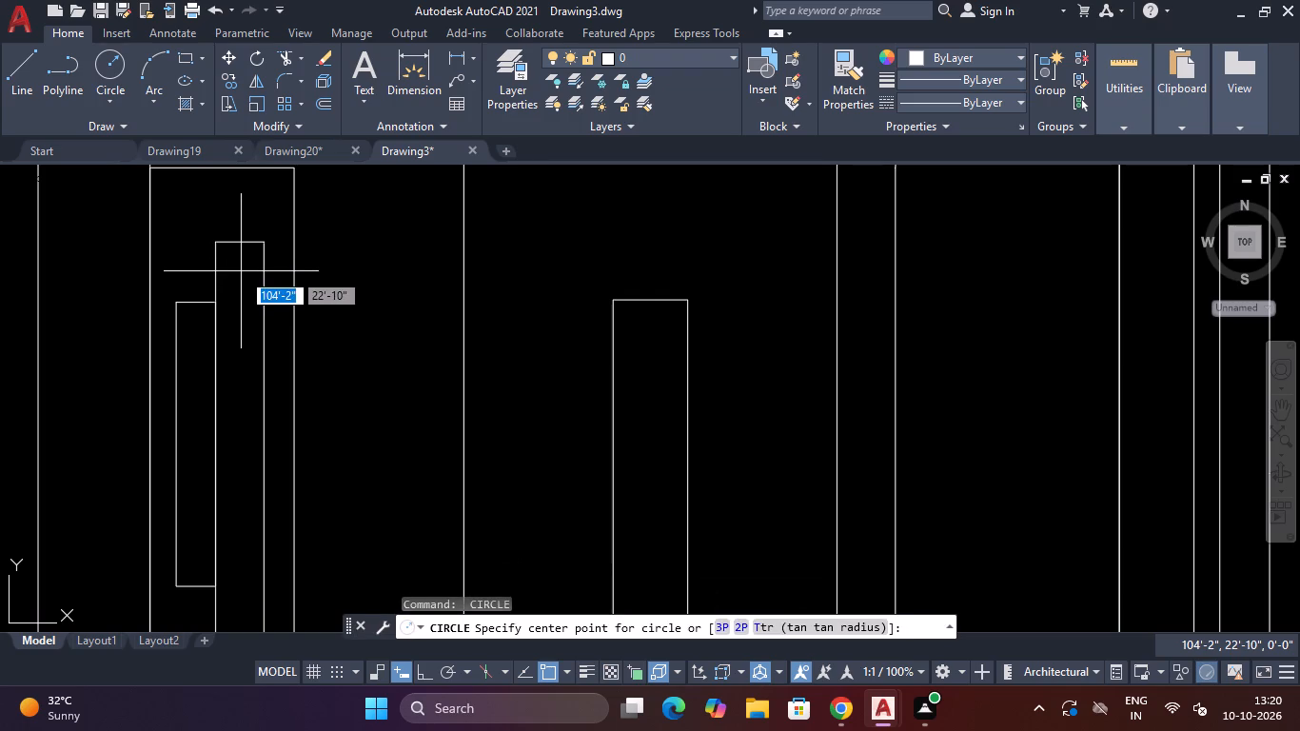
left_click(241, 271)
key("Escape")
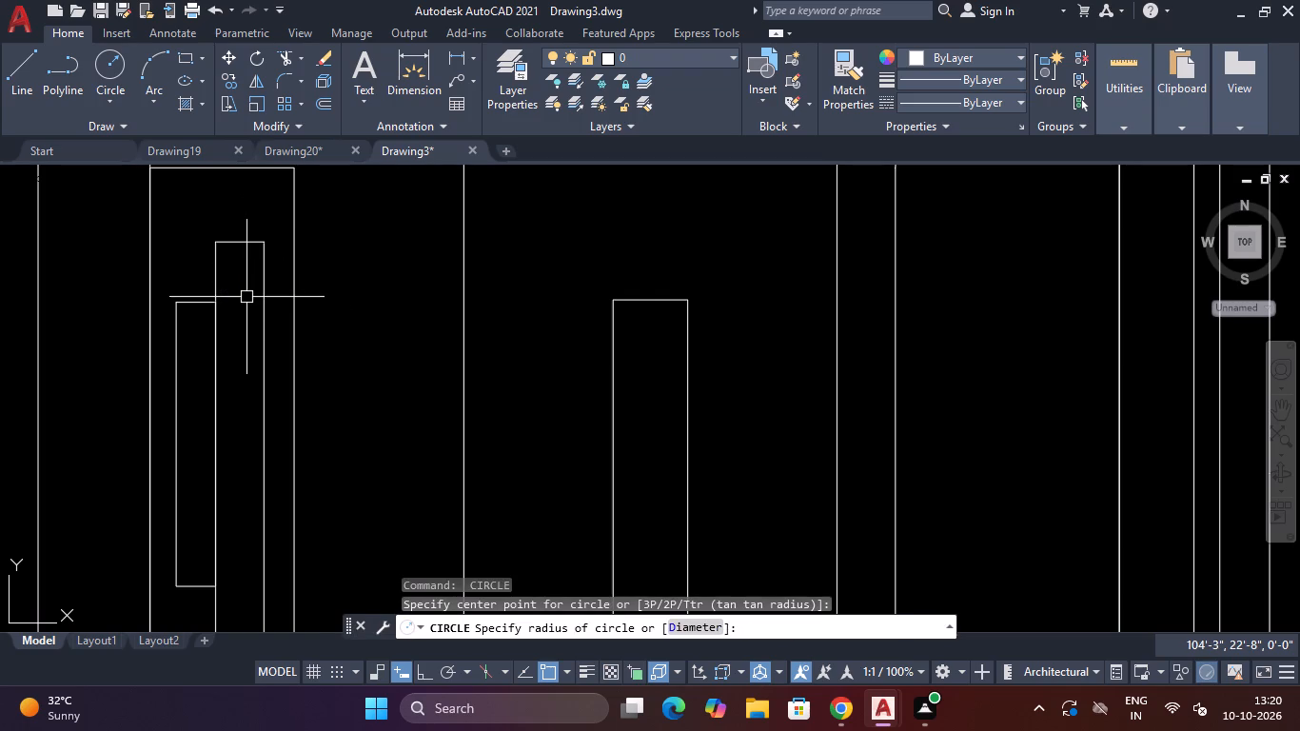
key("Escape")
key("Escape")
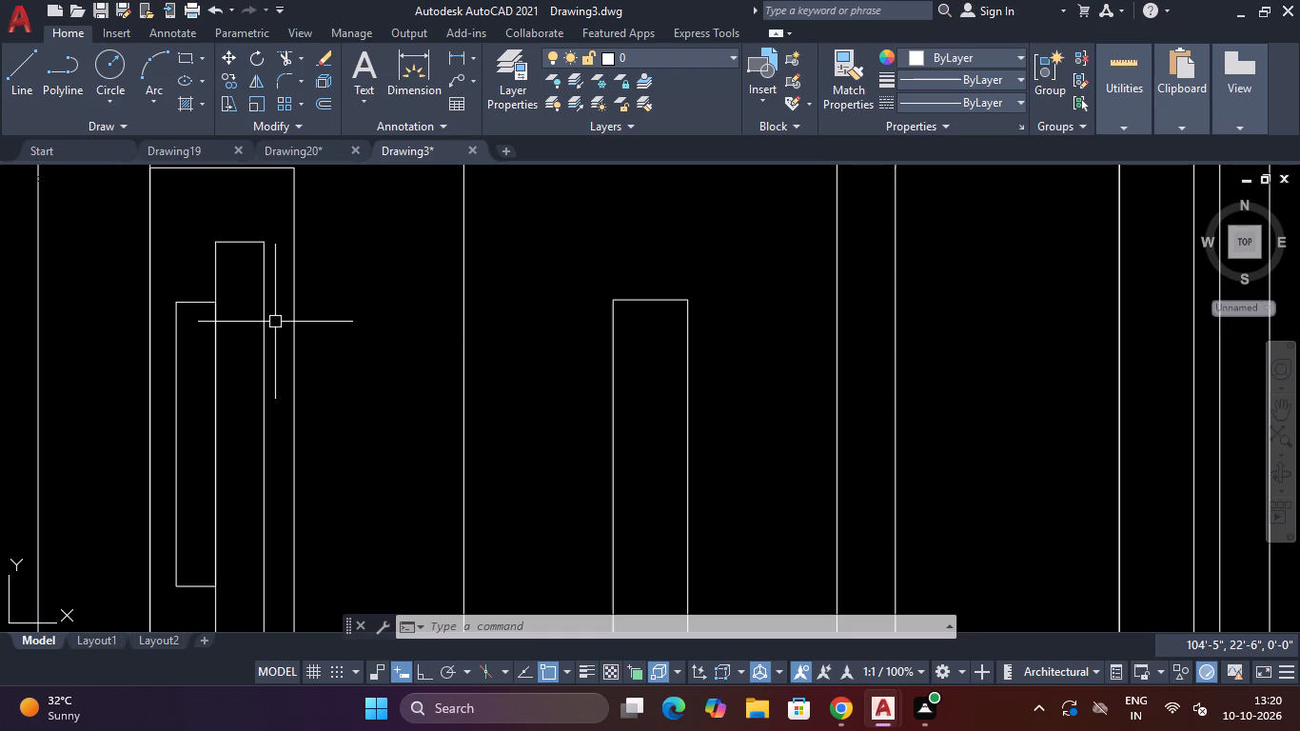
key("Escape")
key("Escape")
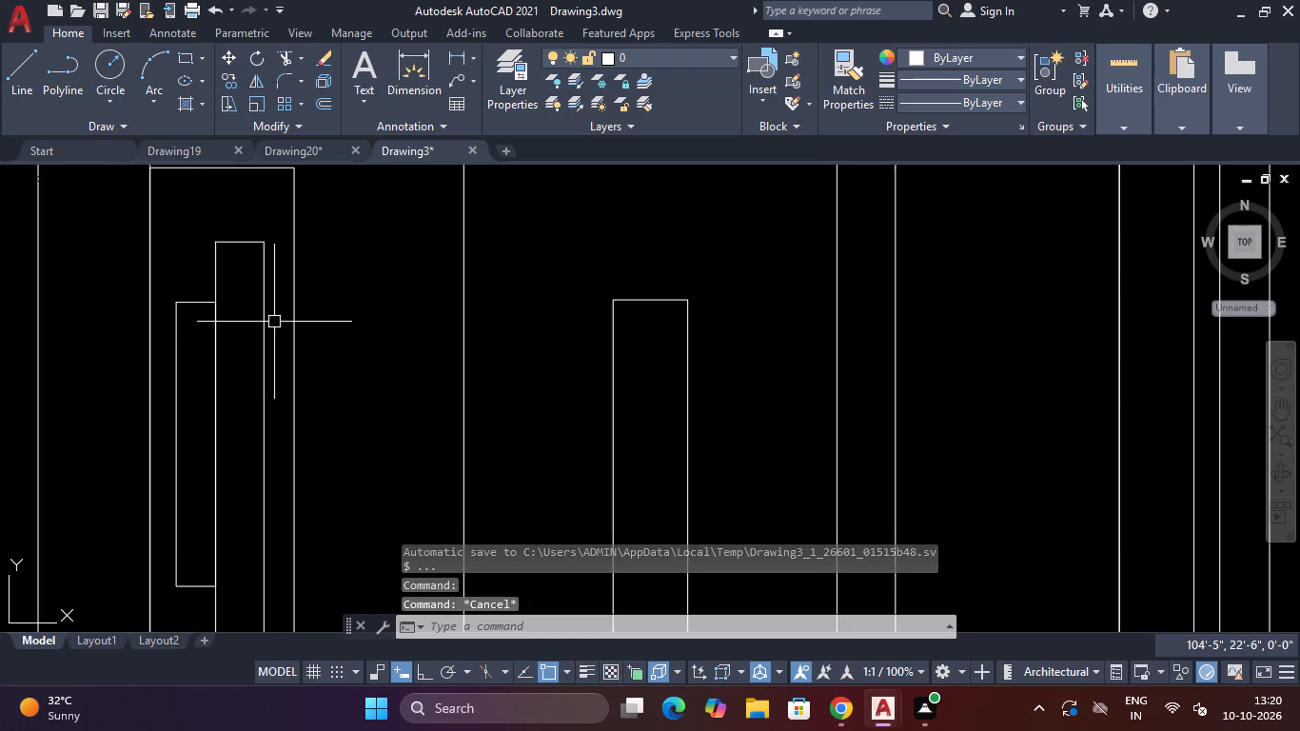
Browse the DesignCenter sample and program folders for block drawings.
key("ctrl+2")
left_click(106, 204)
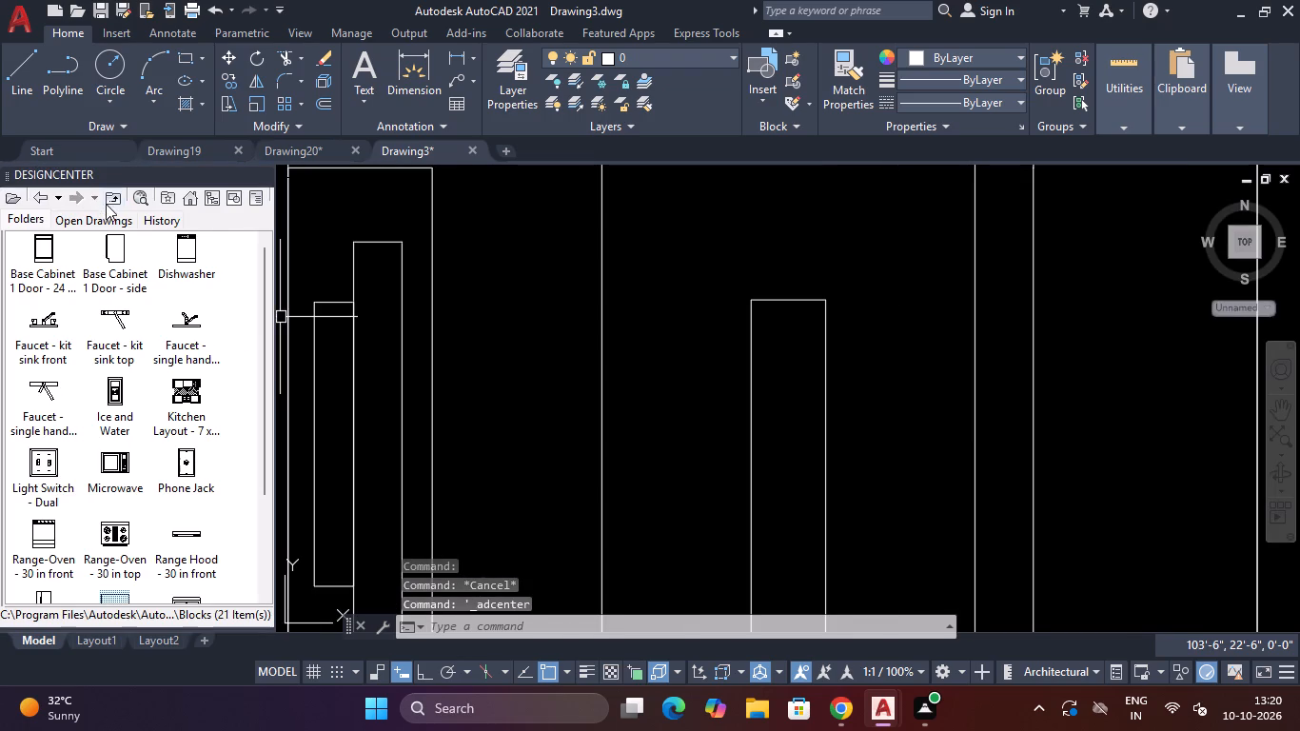
left_click(112, 200)
left_click(113, 200)
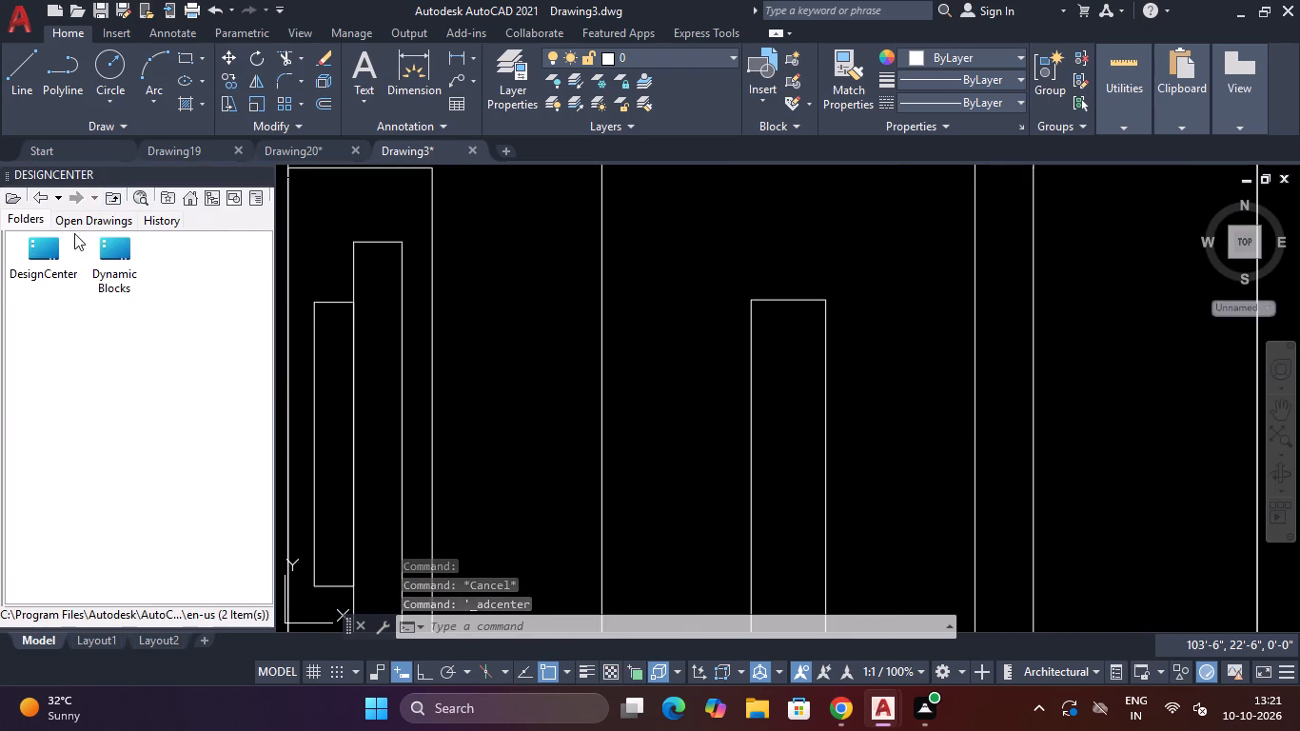
left_click(105, 198)
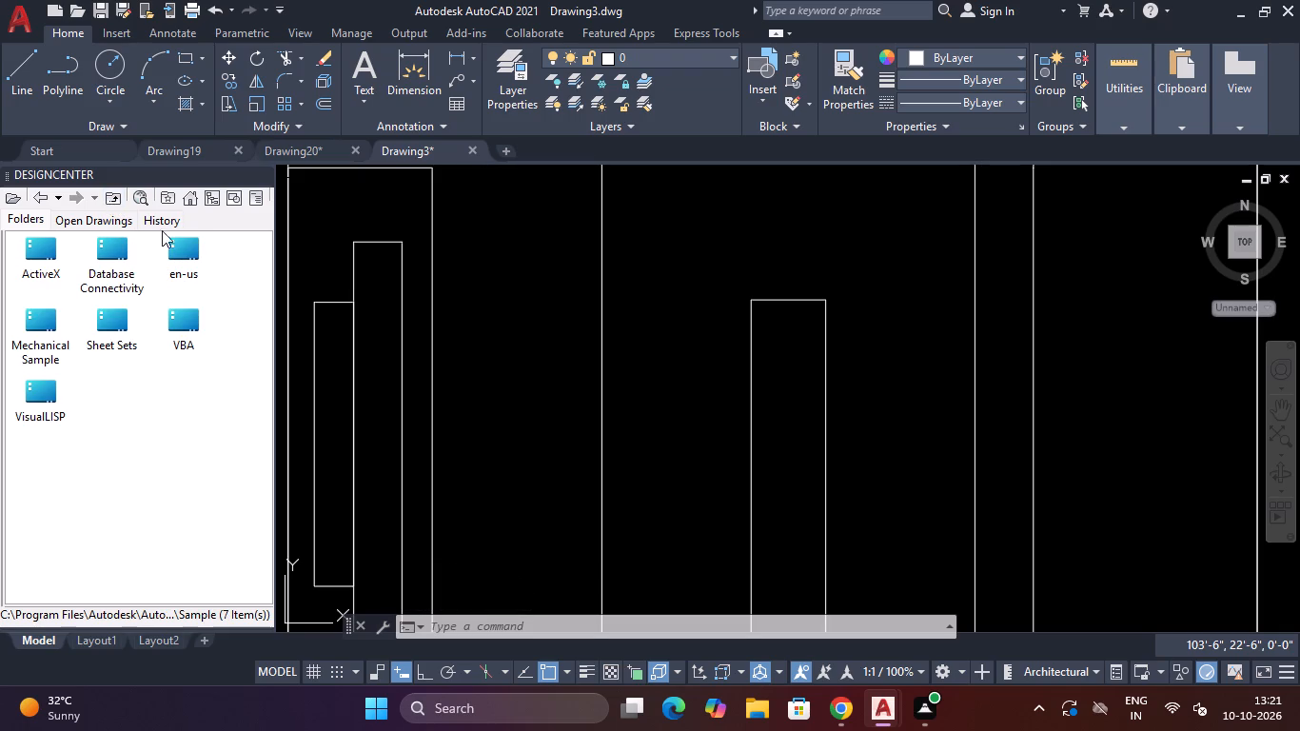
left_click(105, 195)
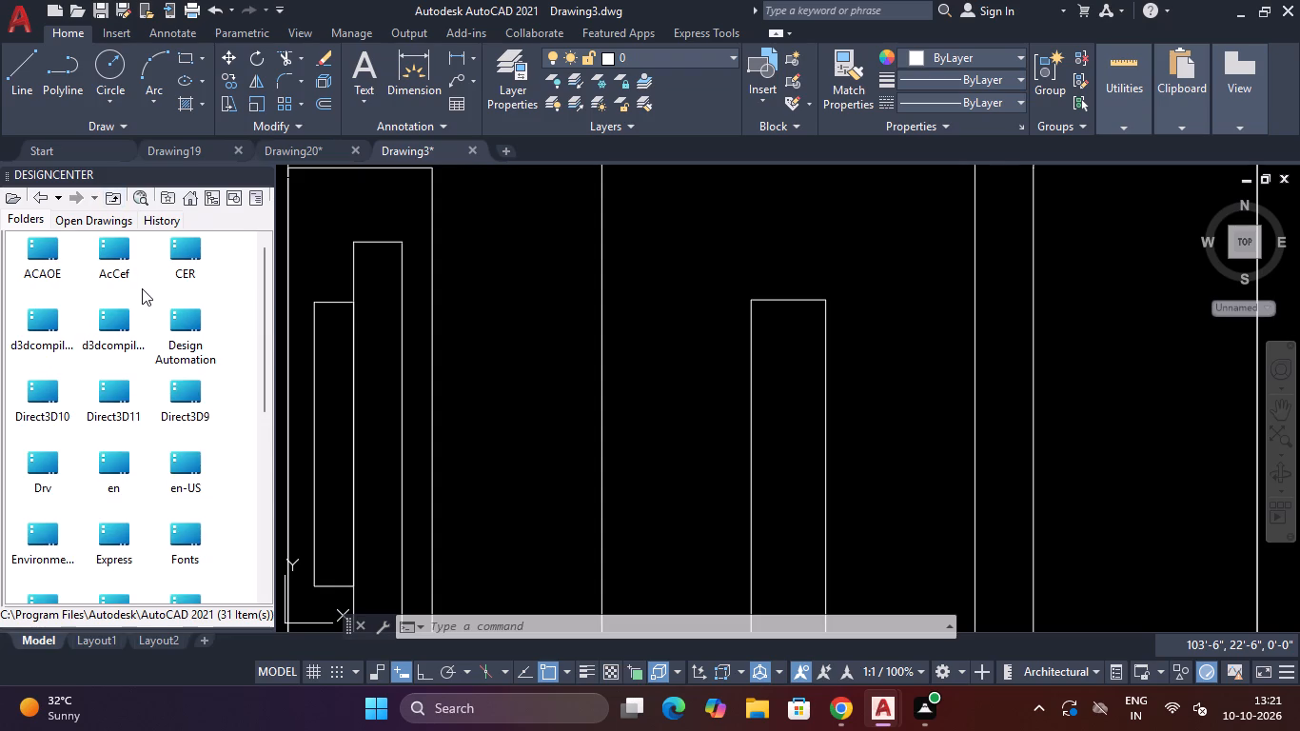
scroll(142, 288, "down", 6)
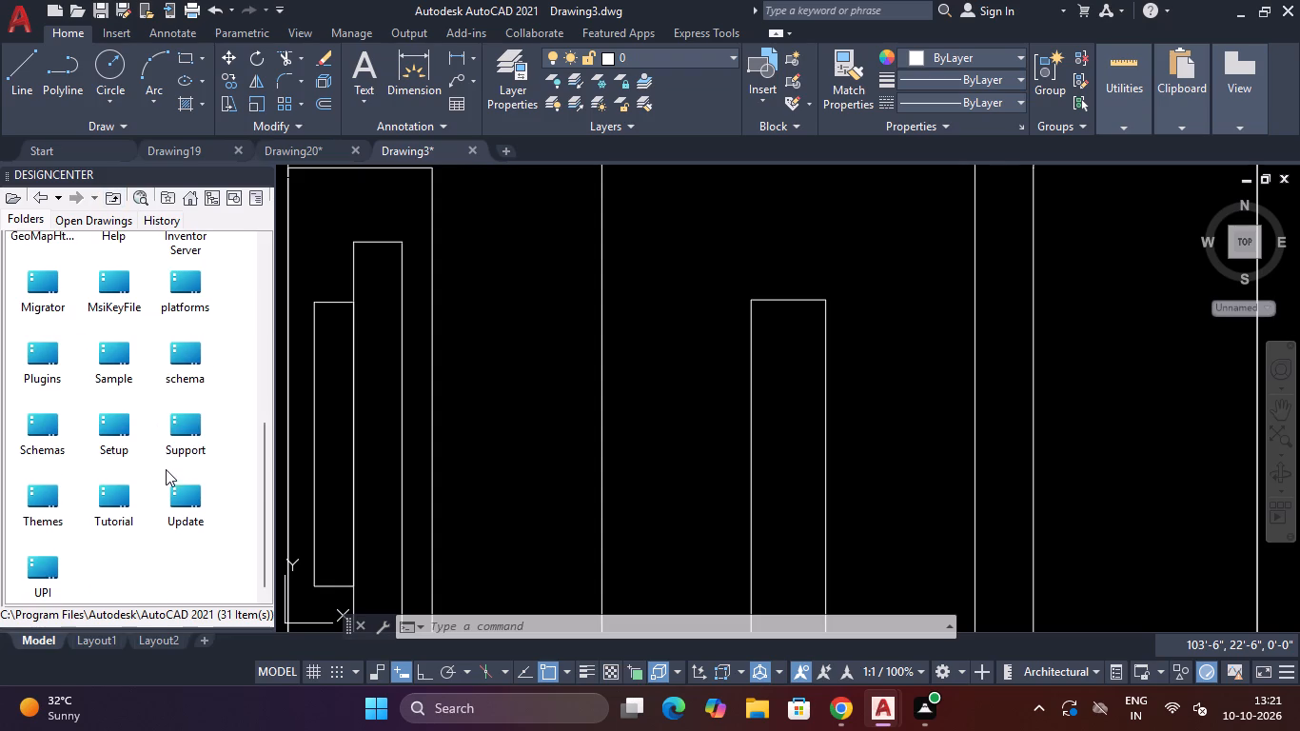
scroll(106, 353, "up", 6)
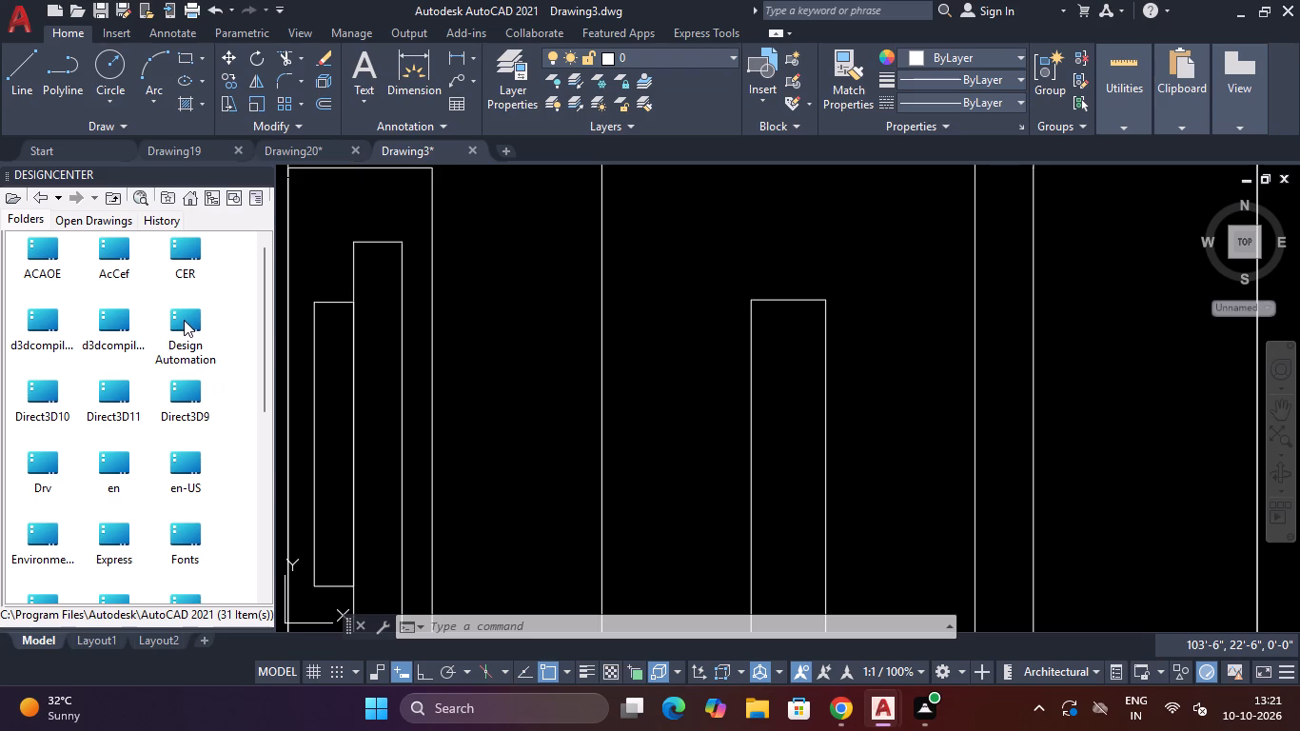
double_click(182, 465)
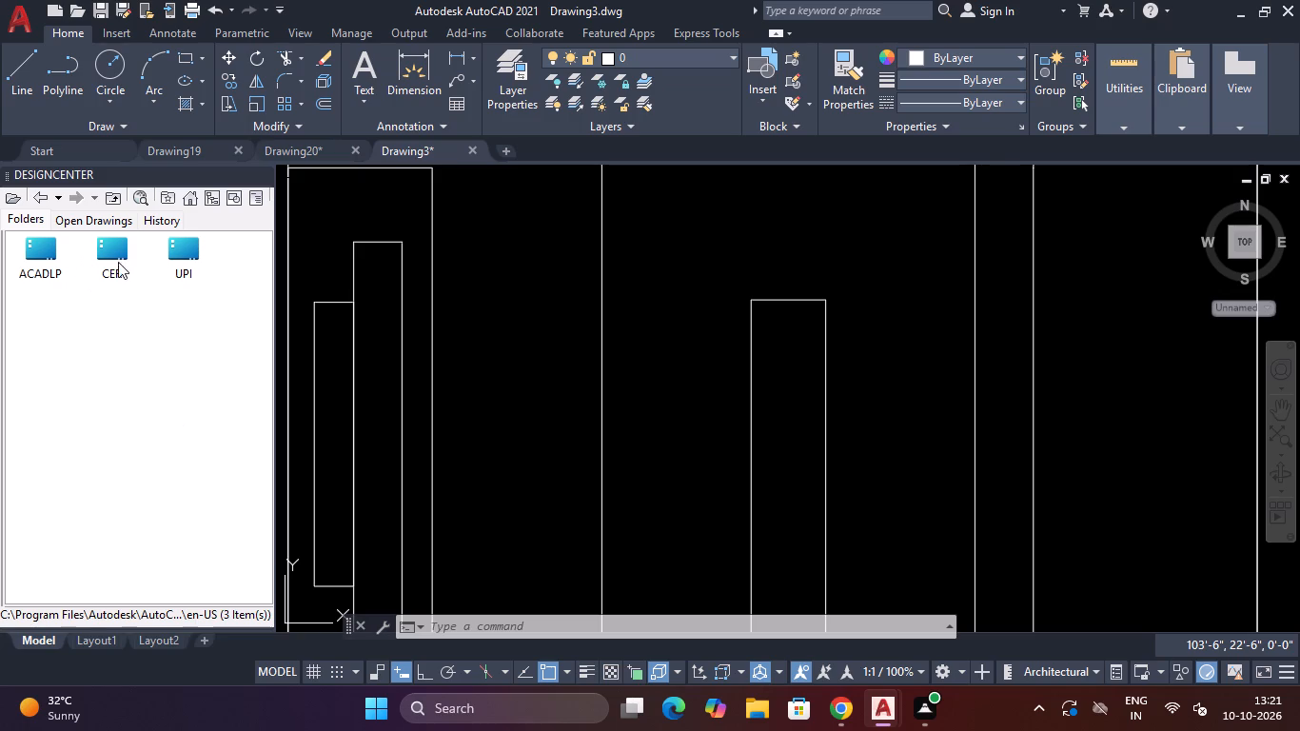
key("Escape")
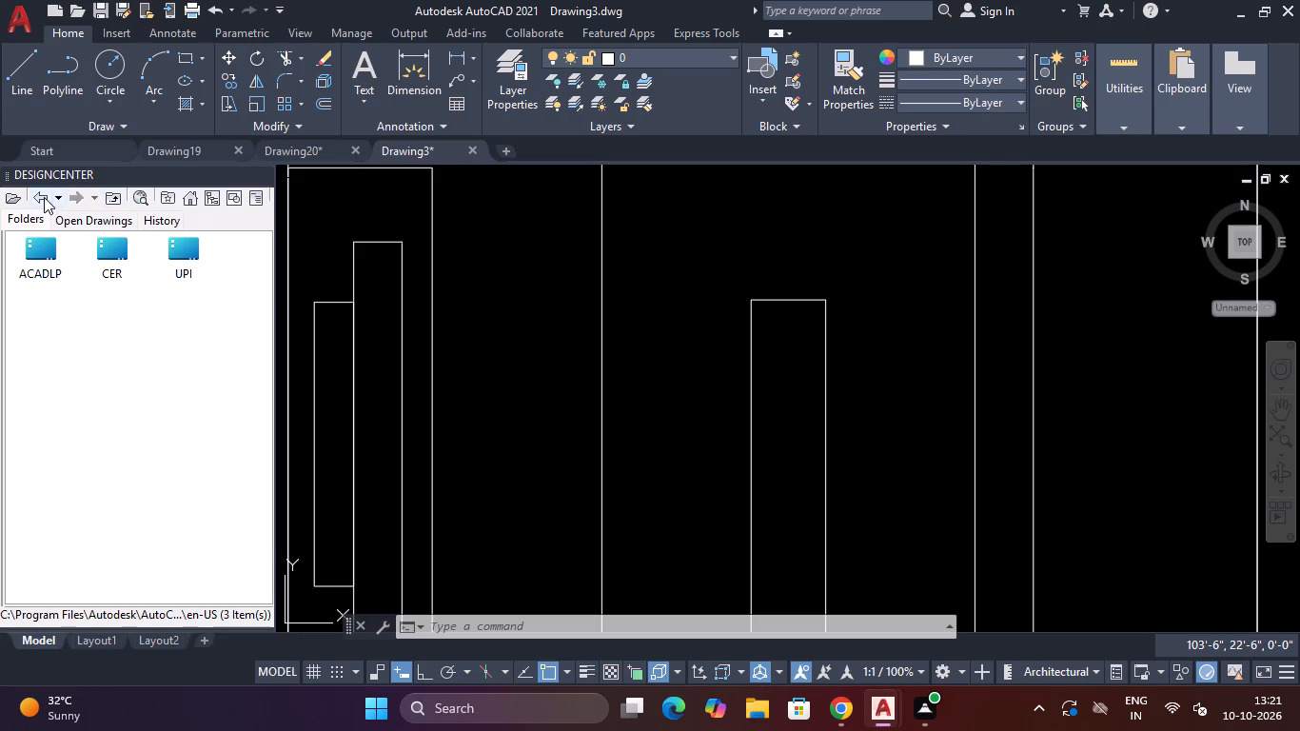
left_click(41, 197)
left_click(41, 197)
left_click(41, 197)
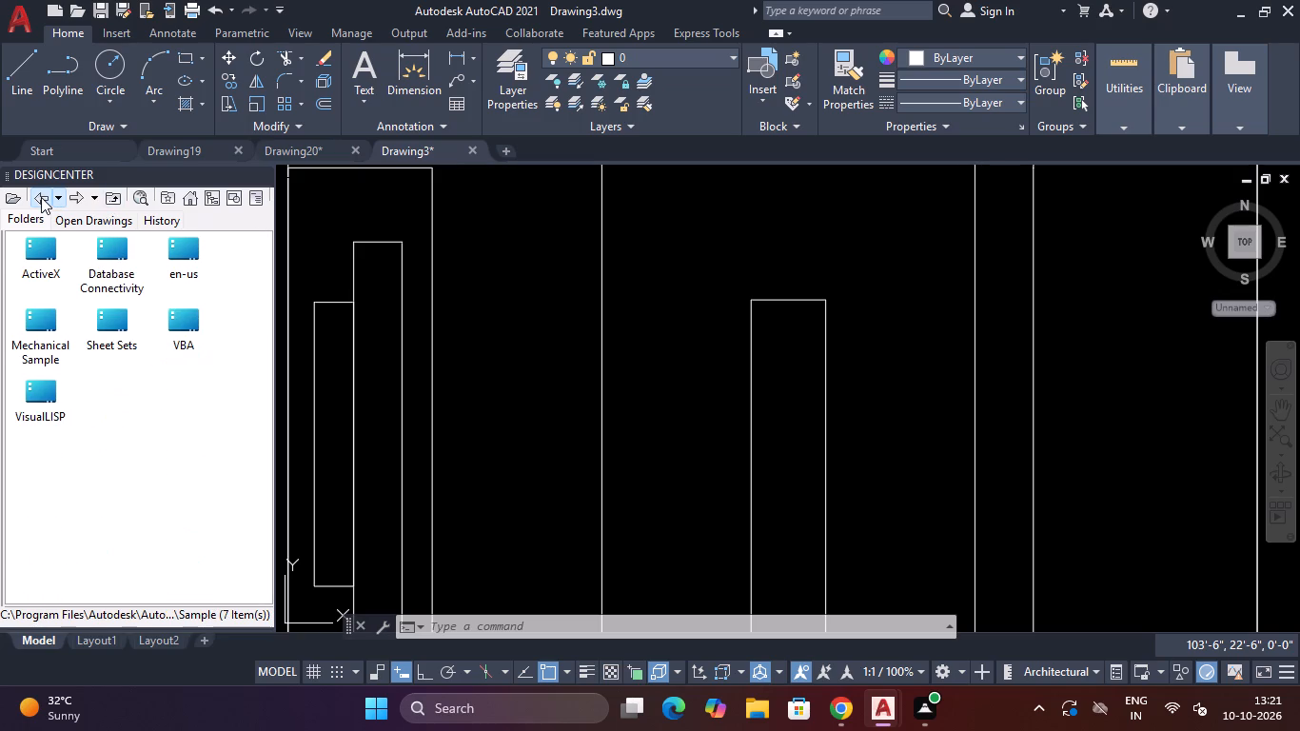
left_click(41, 197)
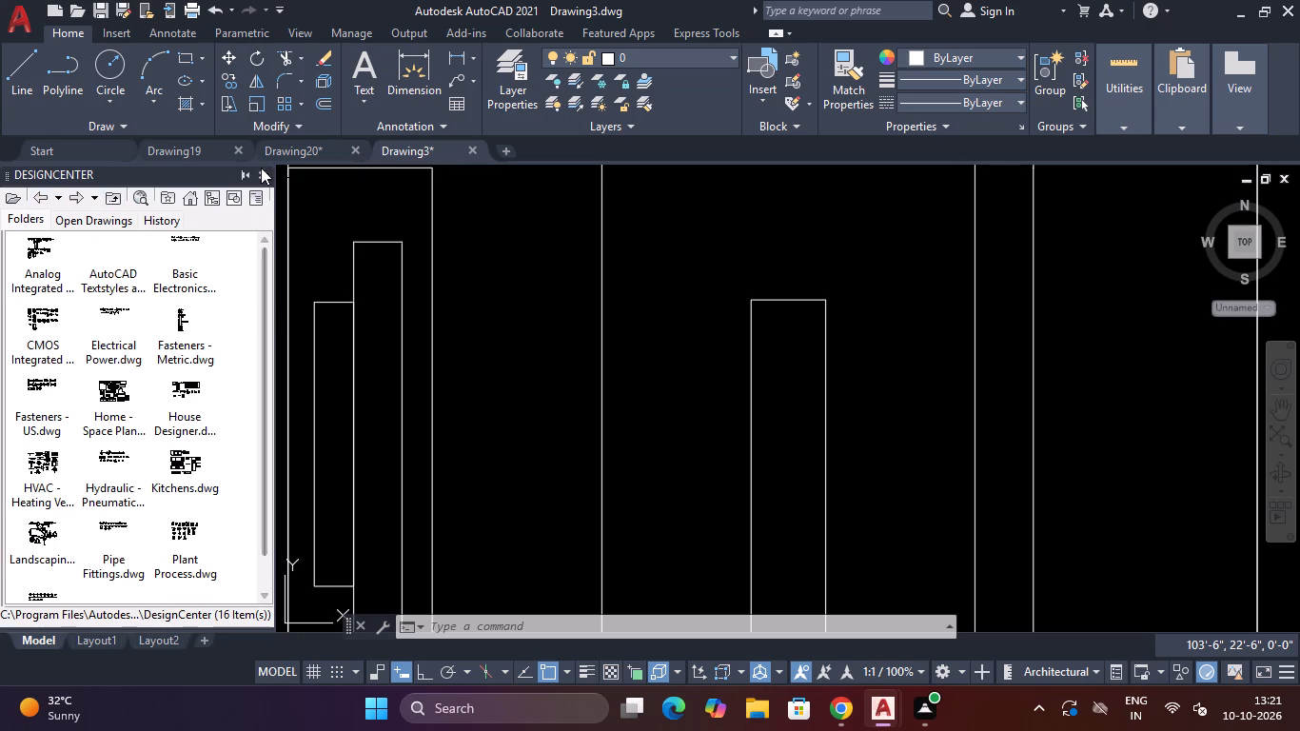
left_click(263, 174)
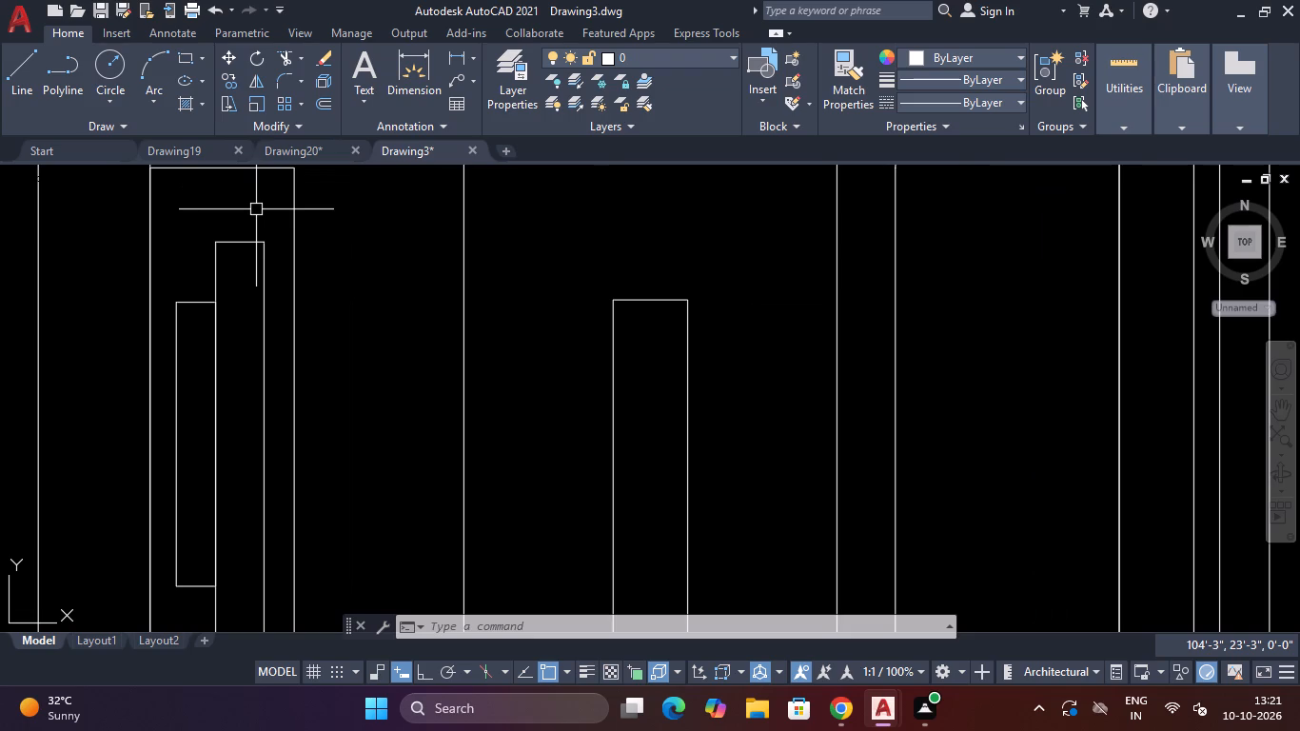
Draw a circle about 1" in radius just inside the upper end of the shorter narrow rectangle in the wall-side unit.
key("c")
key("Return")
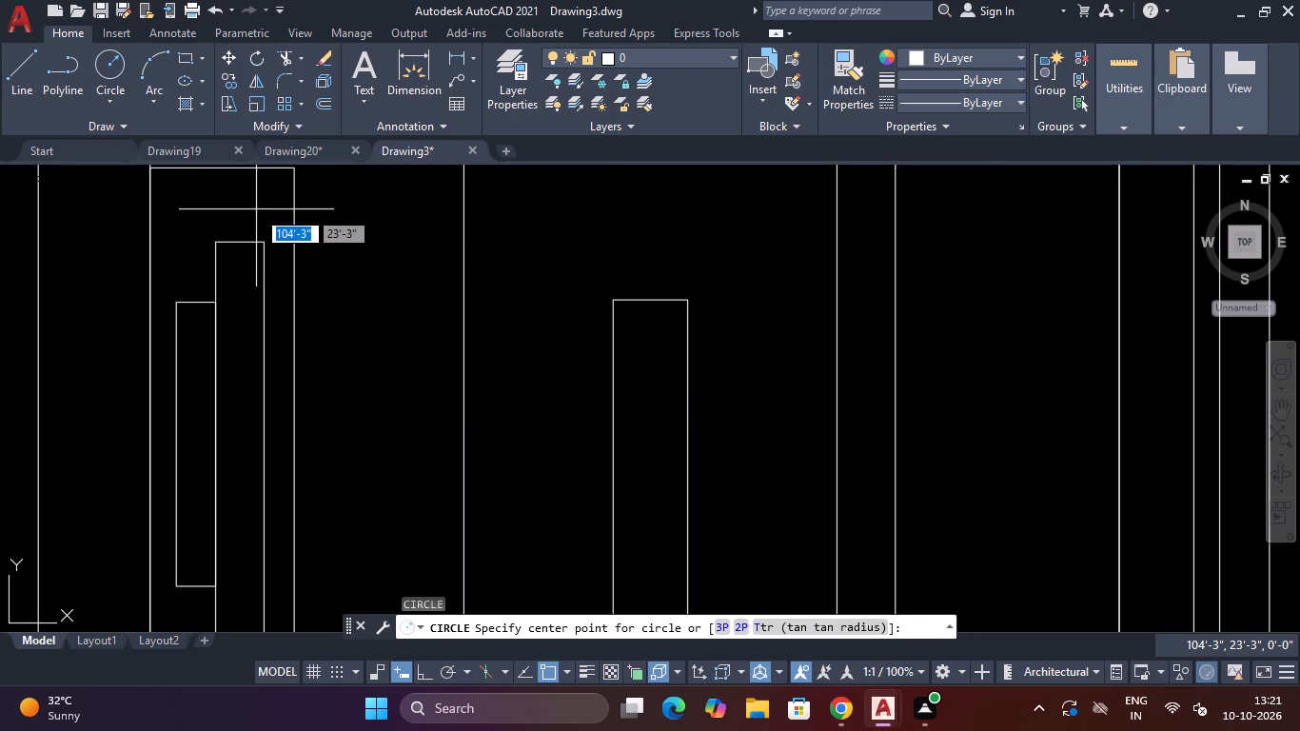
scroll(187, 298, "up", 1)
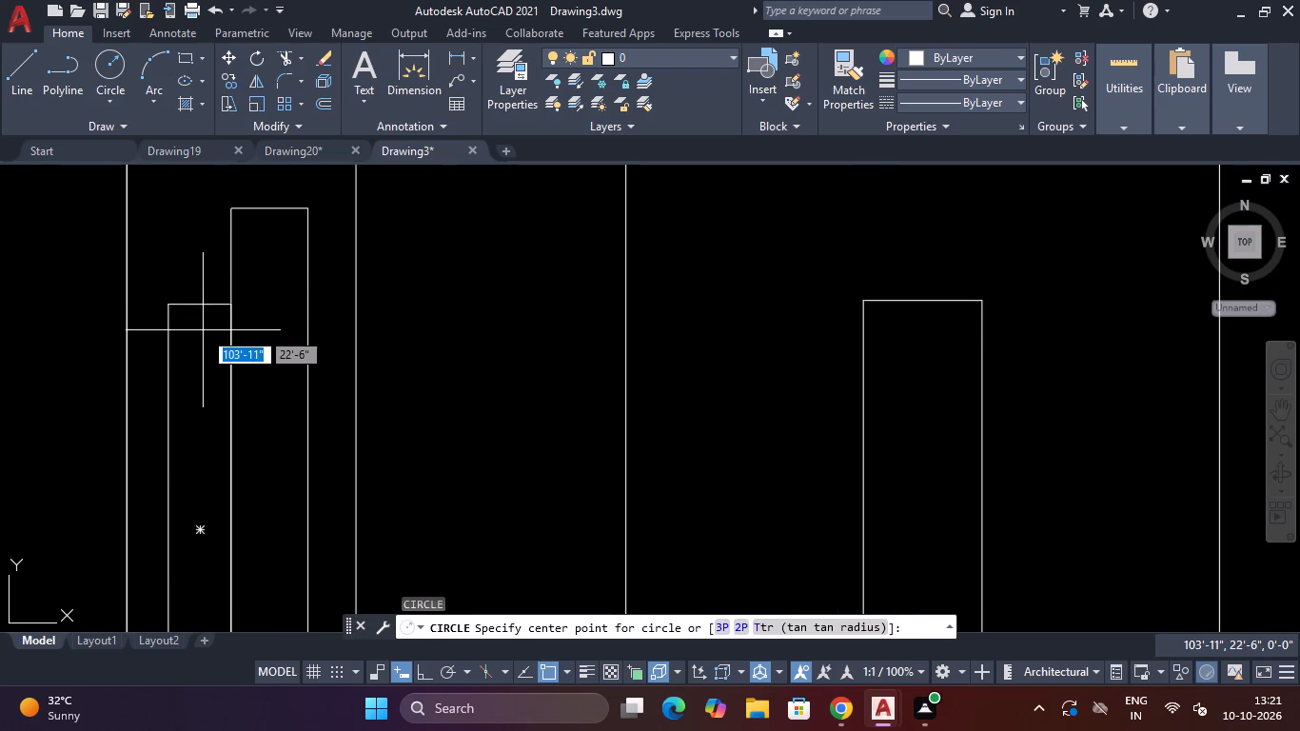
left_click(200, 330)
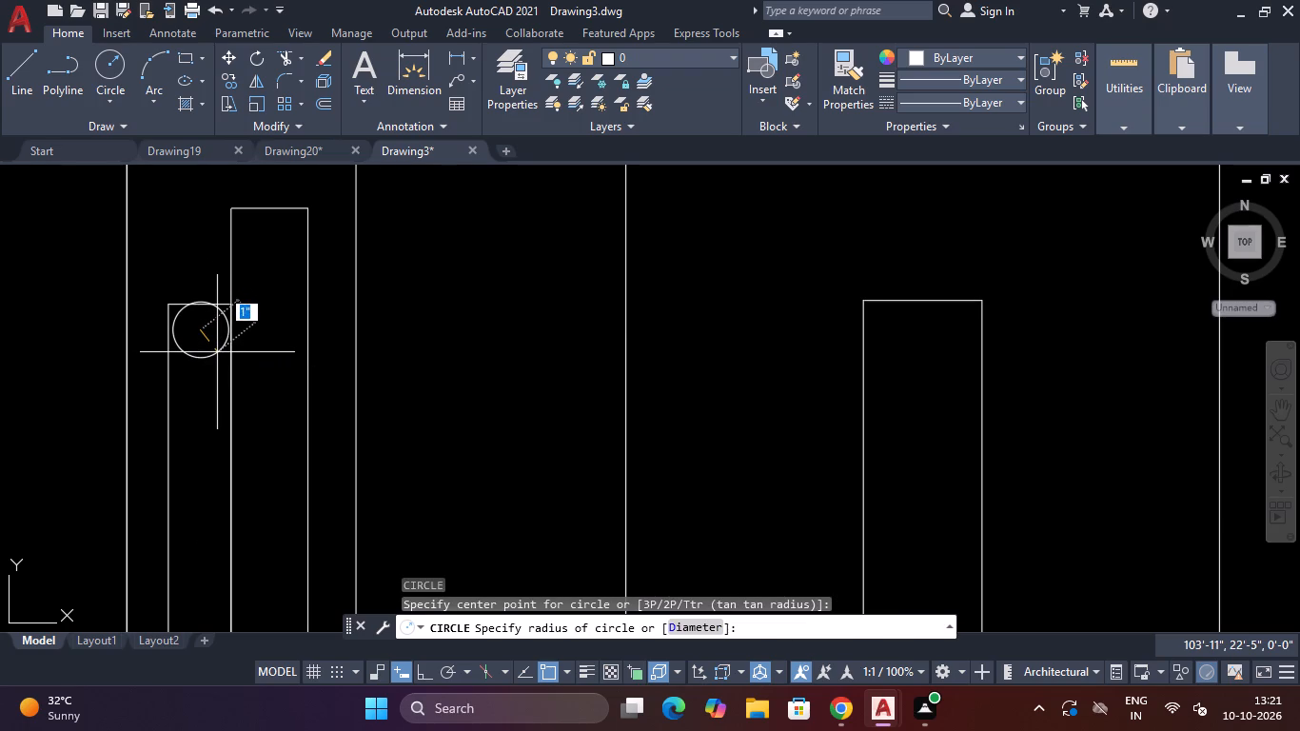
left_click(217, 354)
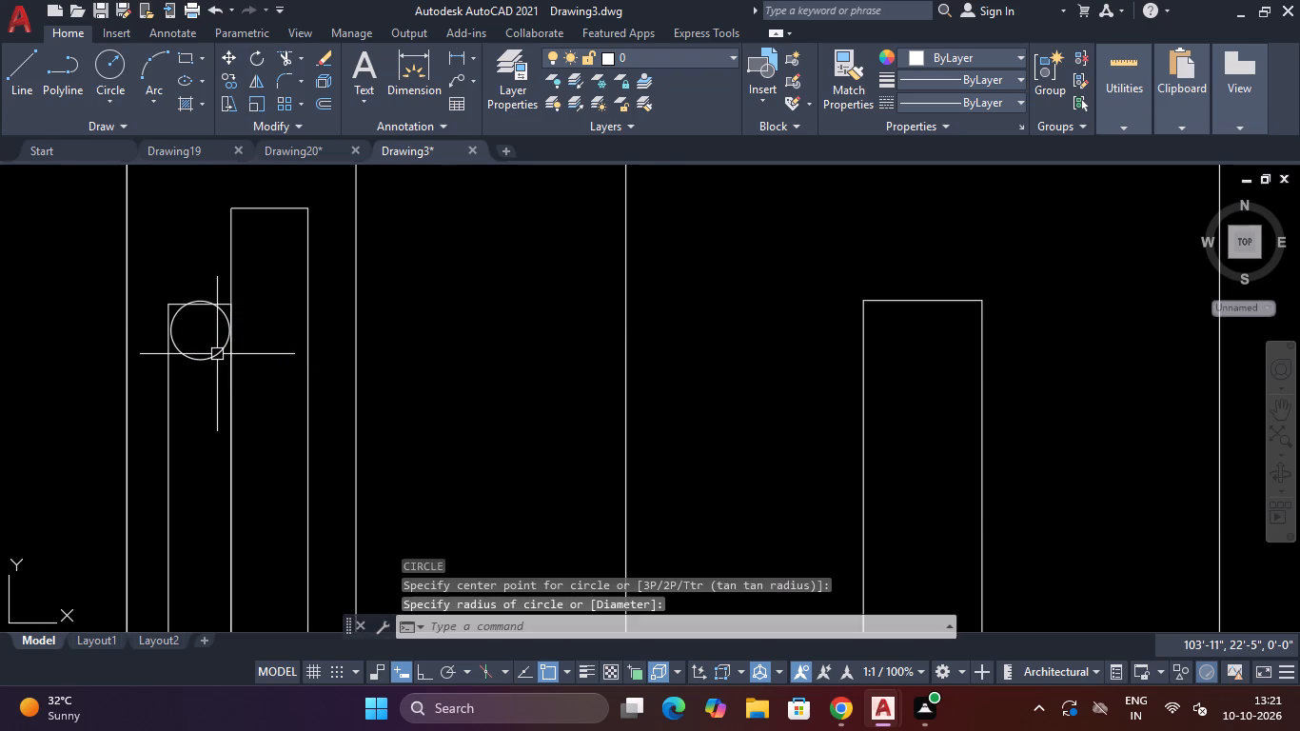
Draw a circle about 2" in radius over the upper end of the longer narrow rectangle.
key("space")
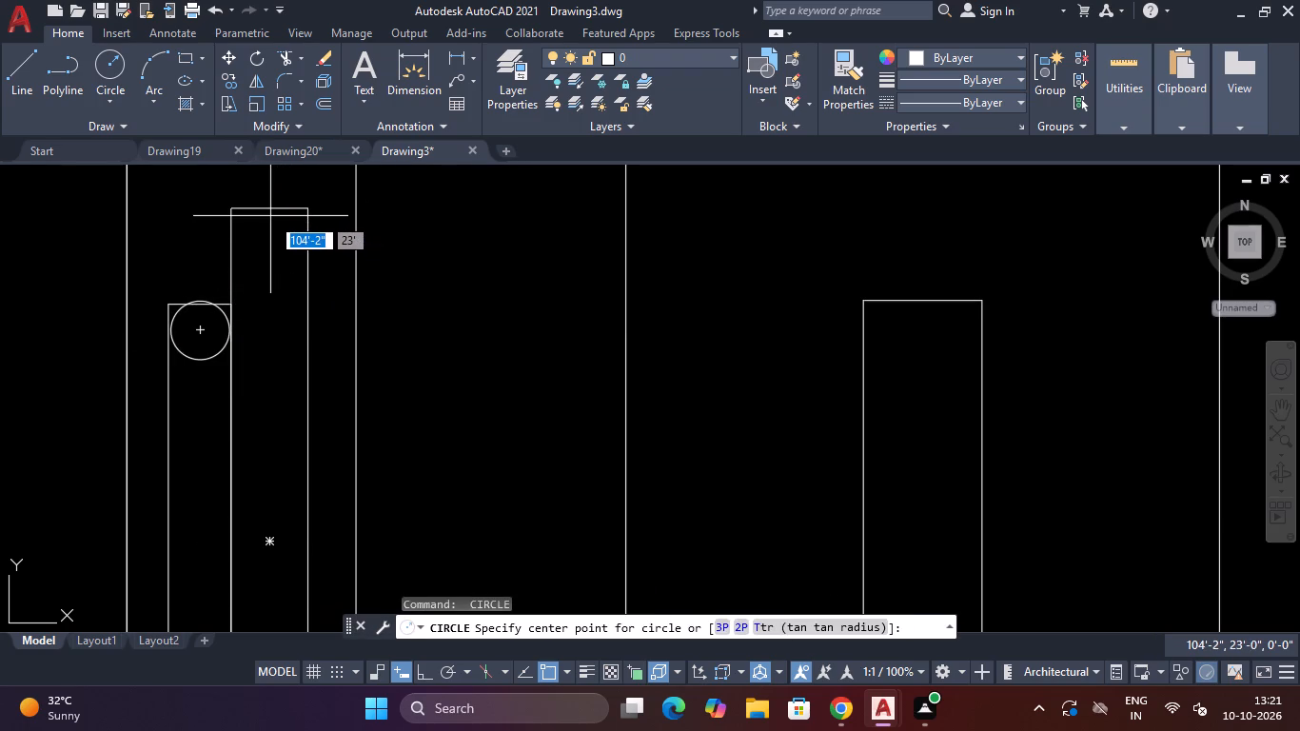
left_click(268, 215)
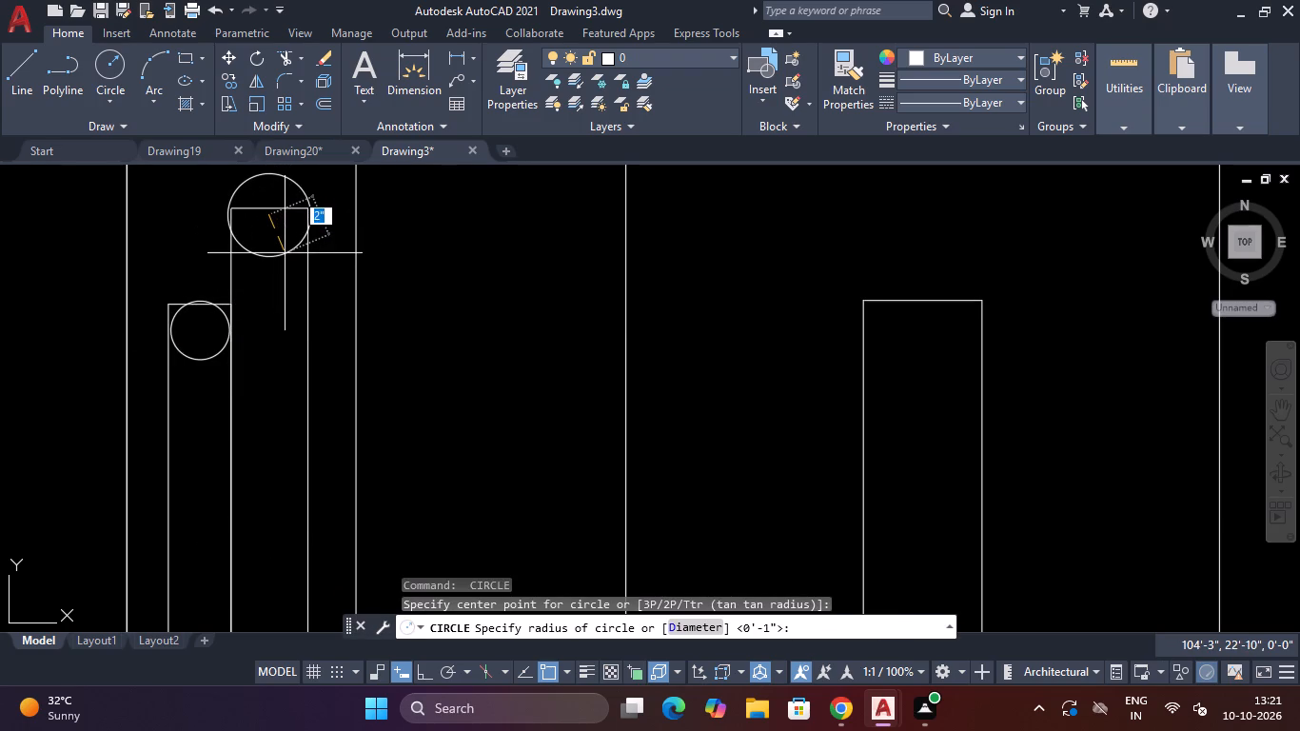
left_click(284, 247)
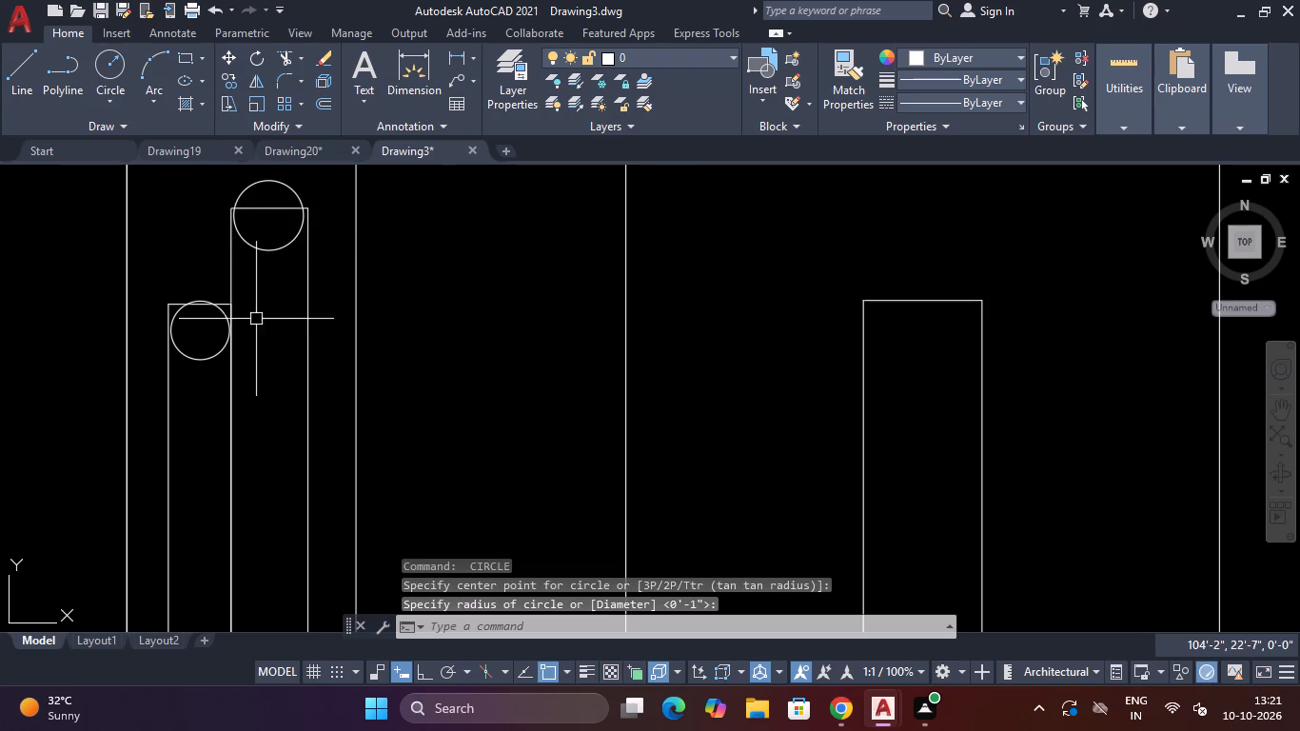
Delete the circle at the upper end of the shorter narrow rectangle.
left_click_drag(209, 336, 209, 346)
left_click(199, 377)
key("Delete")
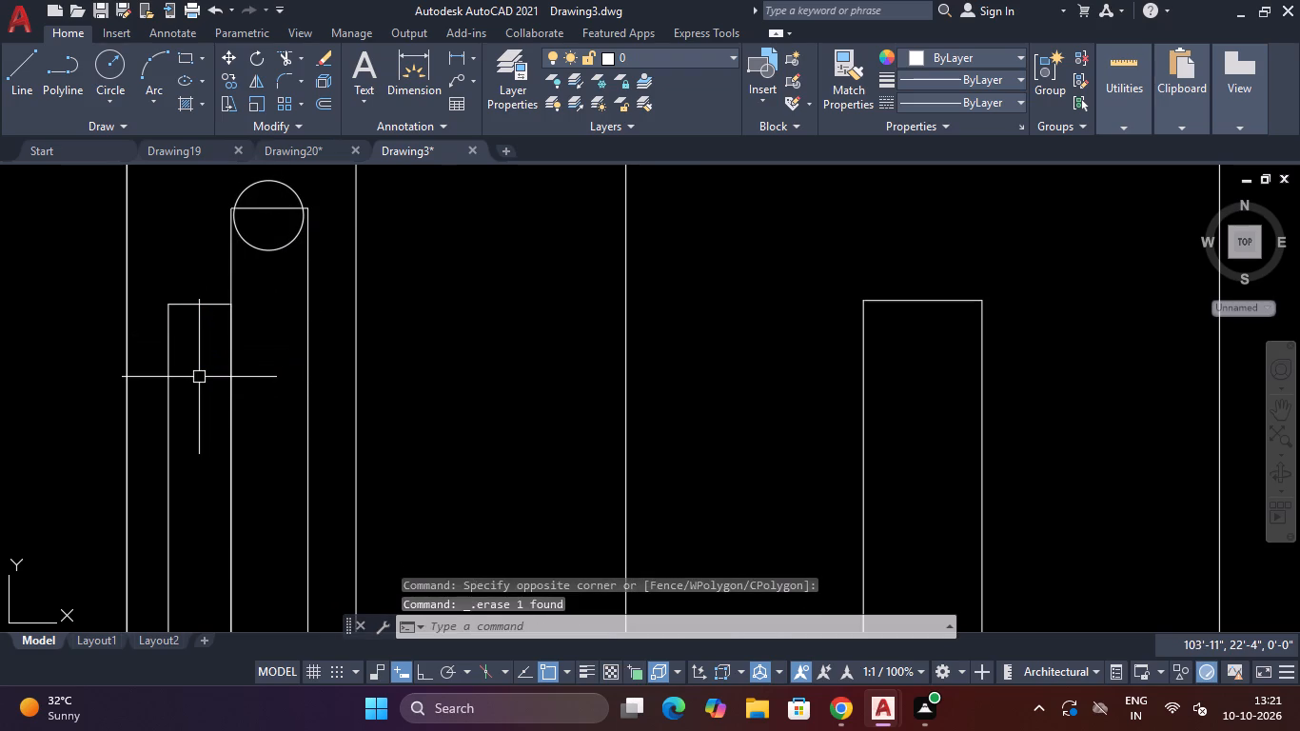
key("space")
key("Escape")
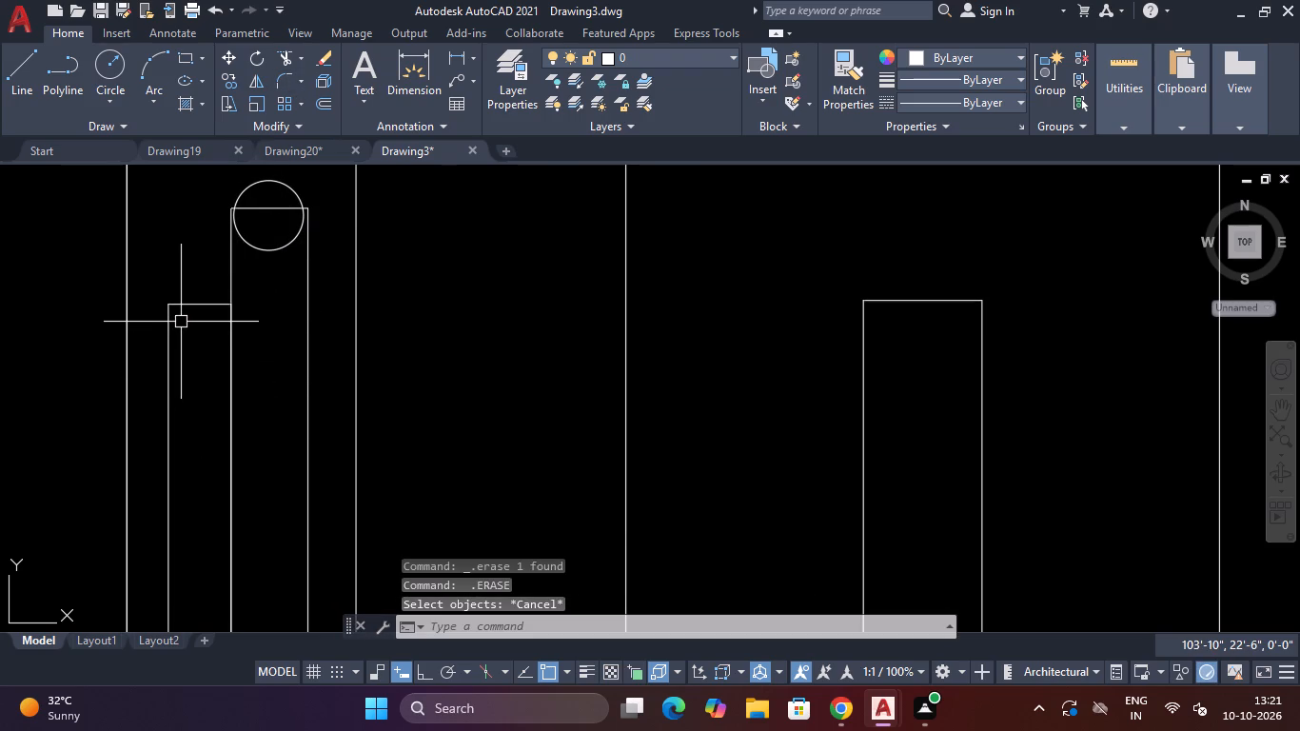
Draw a circle about 2" in radius centred on the midpoint of the shorter narrow rectangle's upper edge.
type("C")
key("space")
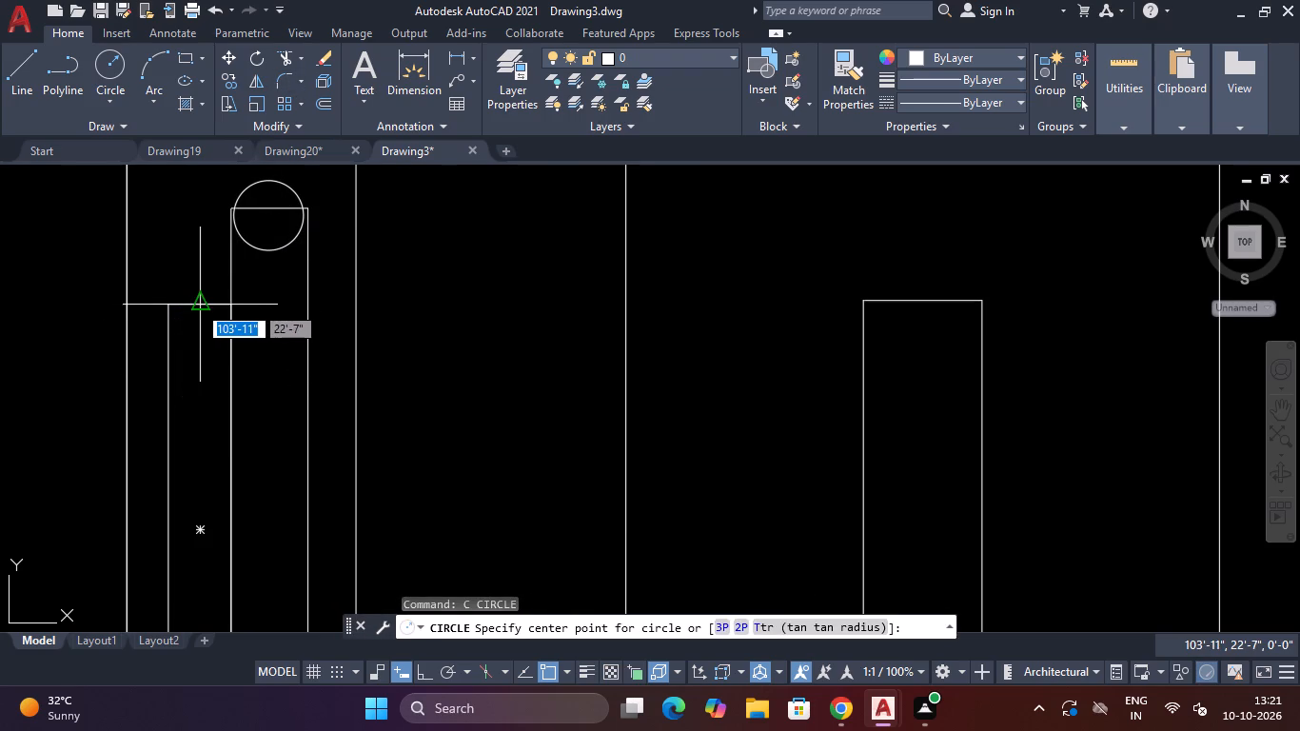
left_click(199, 306)
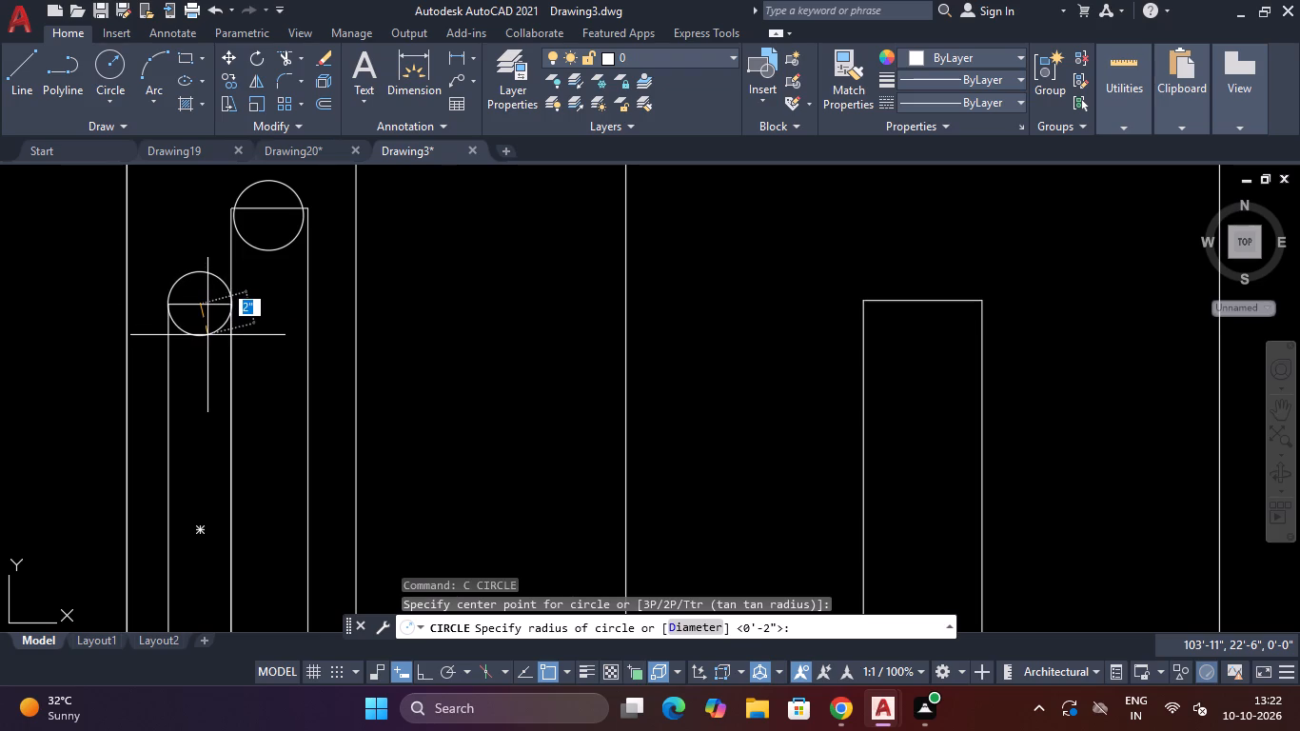
left_click(207, 335)
Draw a circle about 2" in radius centred on the lower edge of the longer narrow rectangle.
scroll(216, 361, "down", 3)
scroll(243, 507, "up", 3)
key("space")
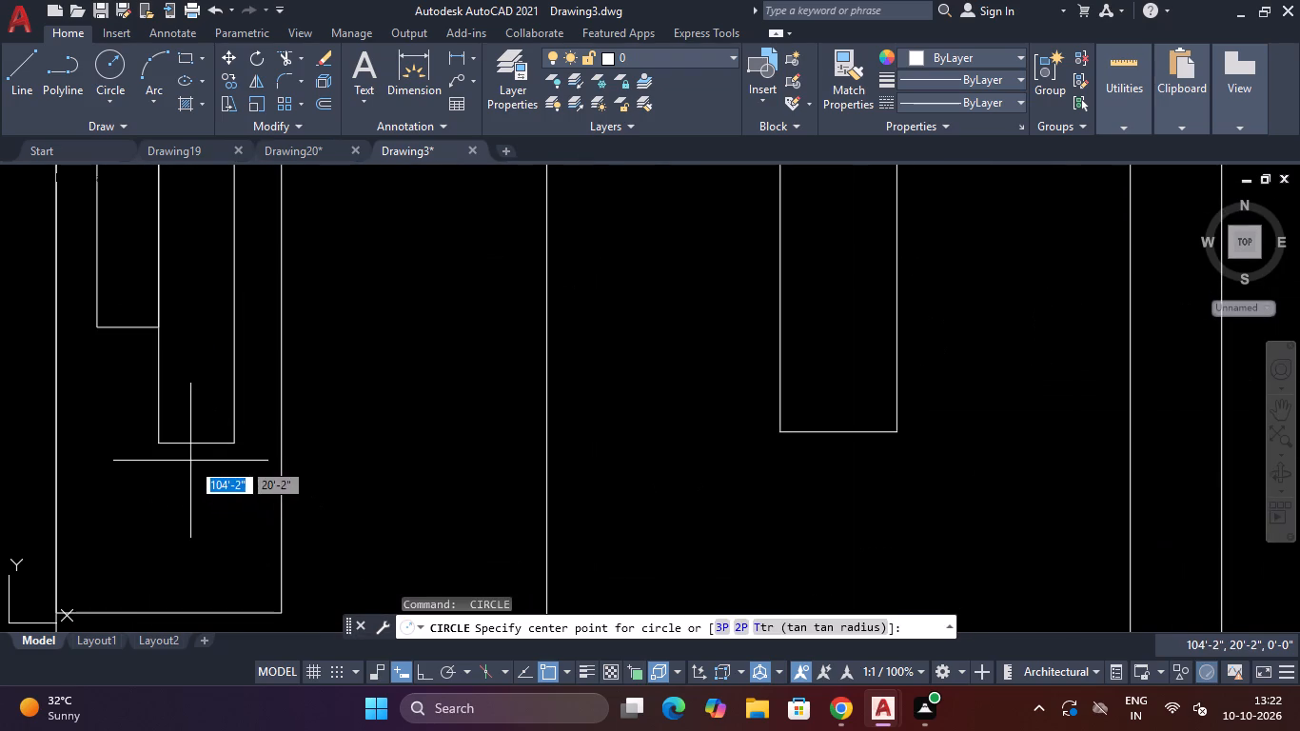
left_click(191, 445)
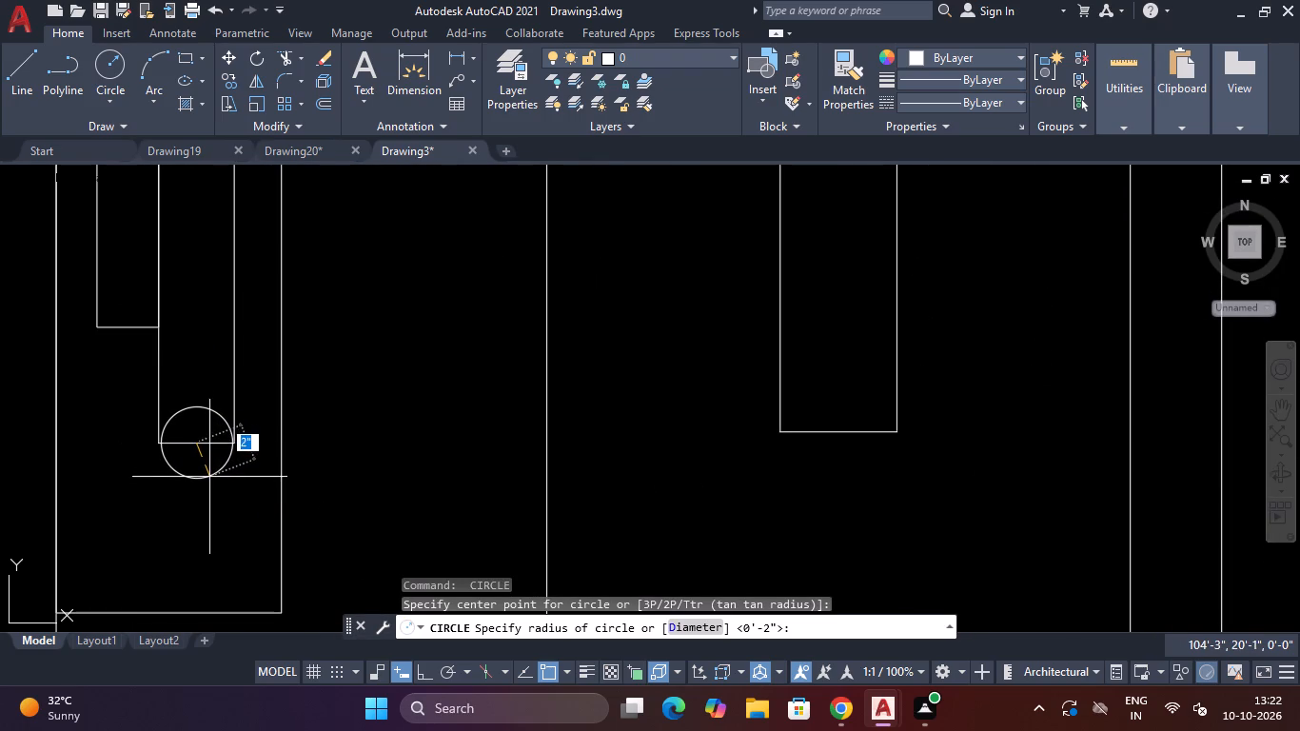
left_click(209, 478)
Draw a circle about 1" in radius centred on the midpoint of the shorter narrow rectangle's lower edge.
key("space")
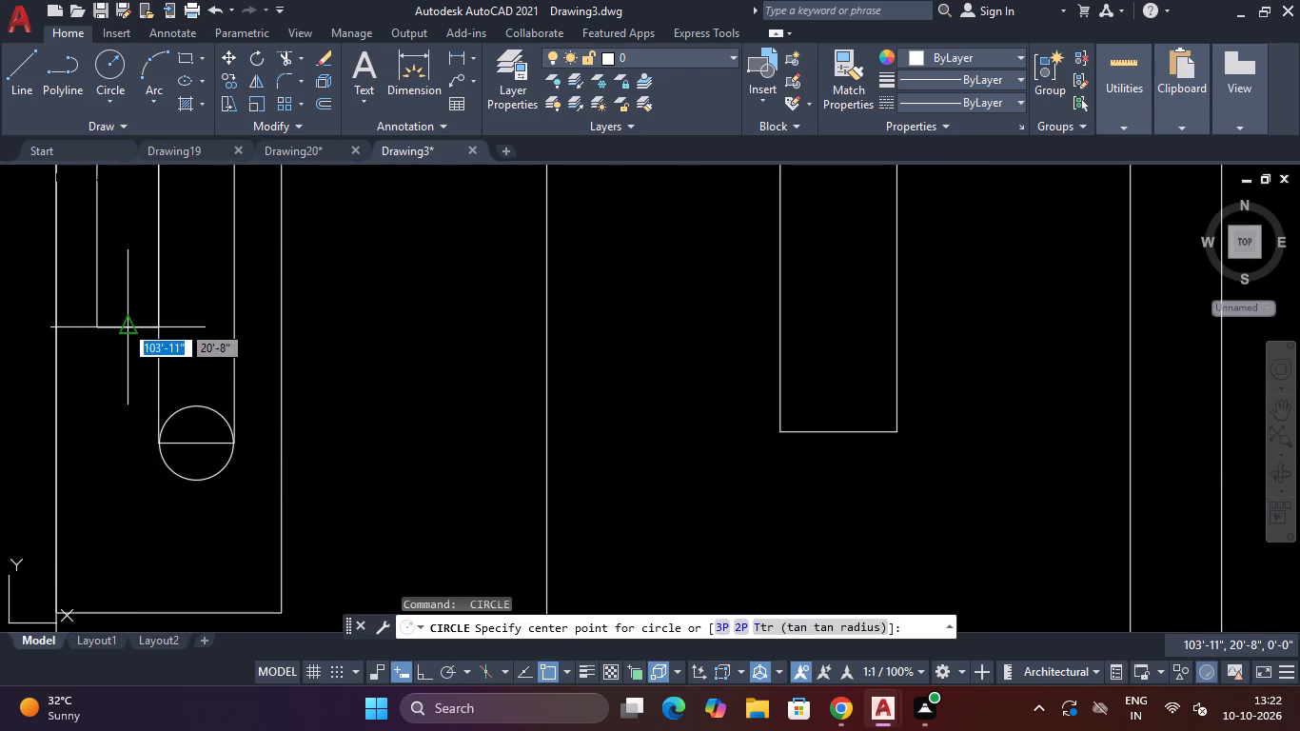
left_click(124, 323)
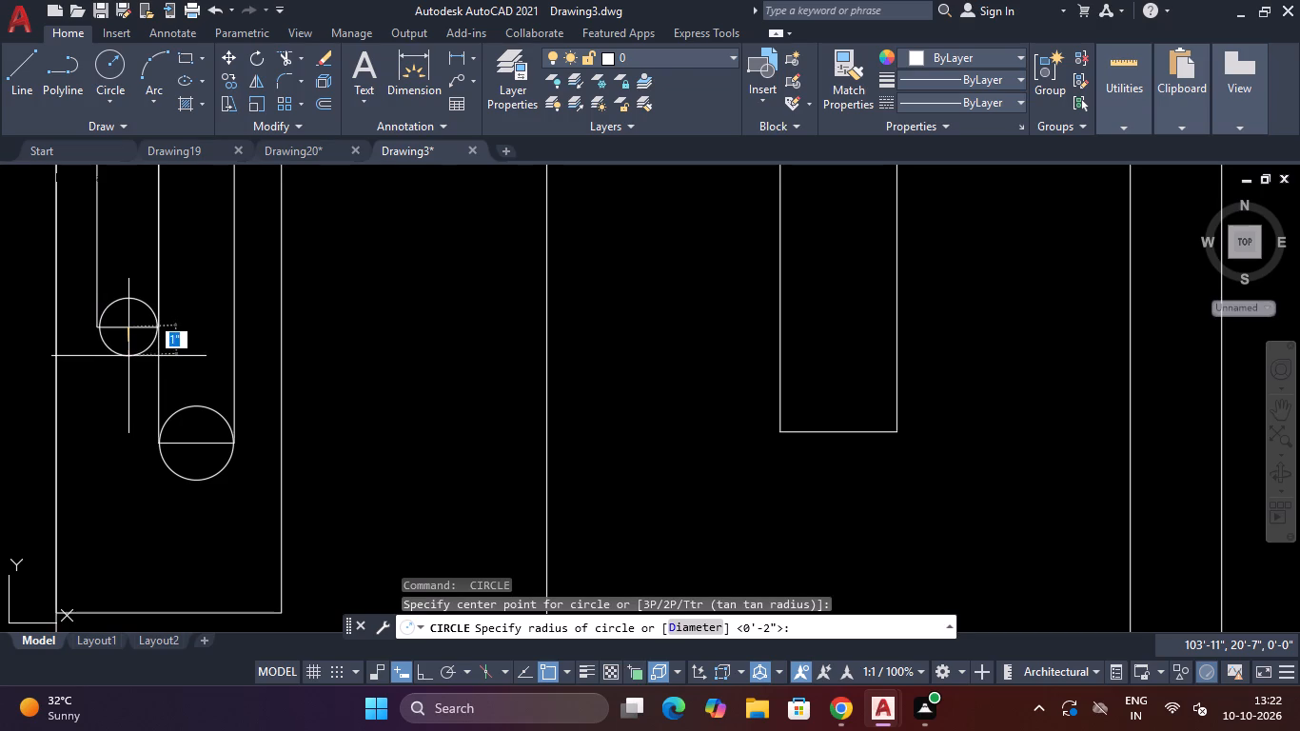
left_click(129, 357)
key("Escape")
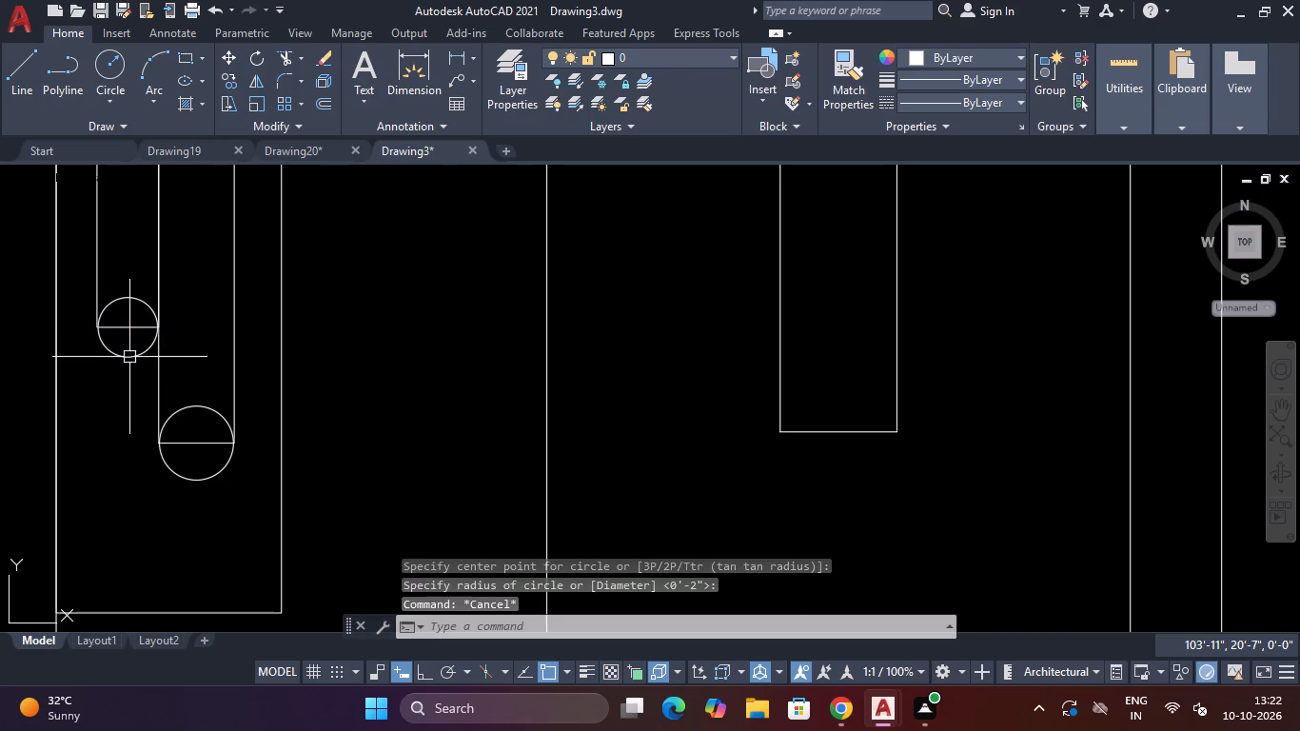
Trim the straight end edges and inner circle halves at both ends of the longer narrow rectangle, leaving rounded ends.
type("TR")
key("space")
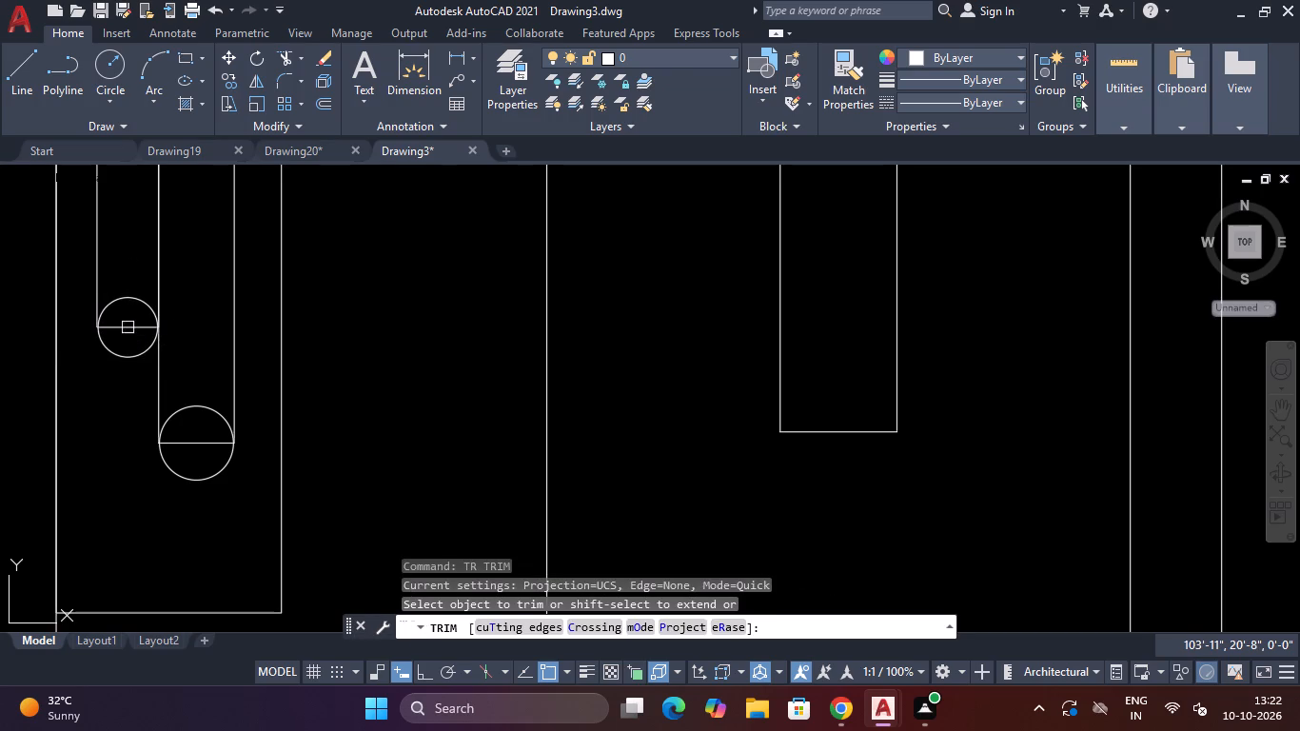
scroll(128, 327, "up", 2)
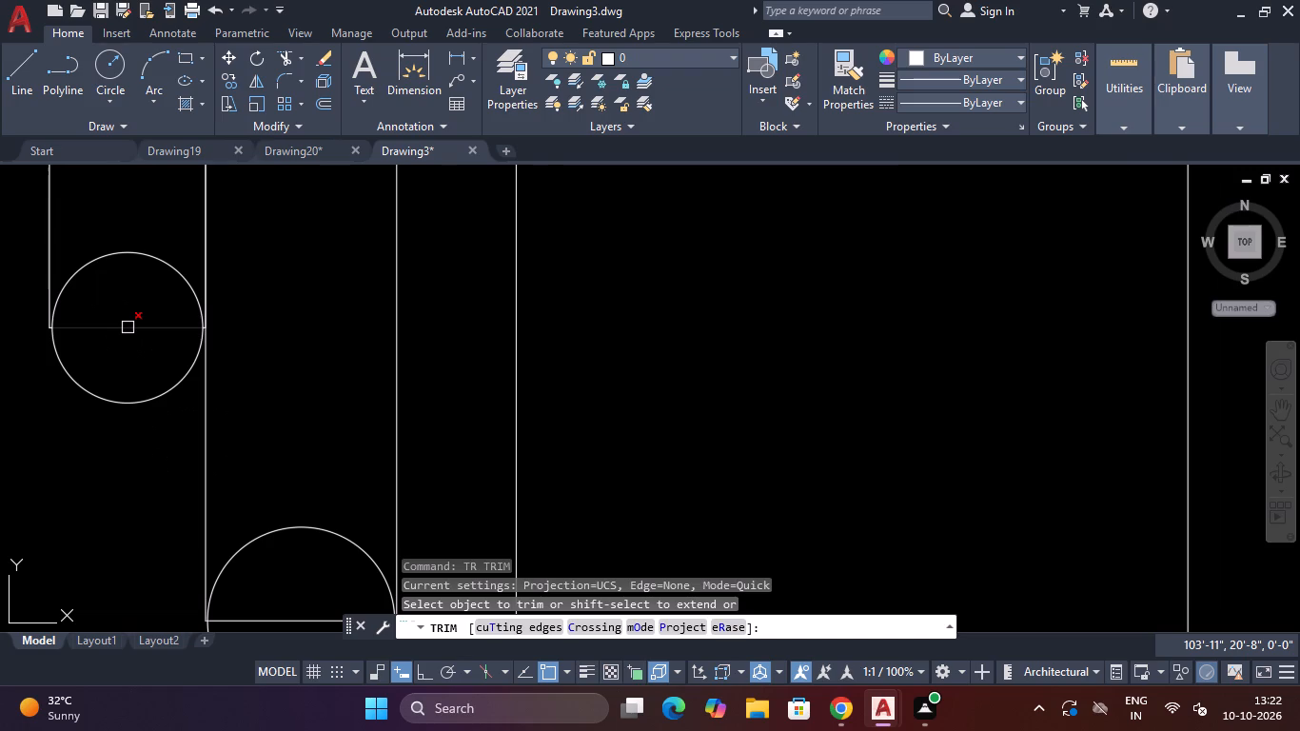
scroll(157, 334, "down", 2)
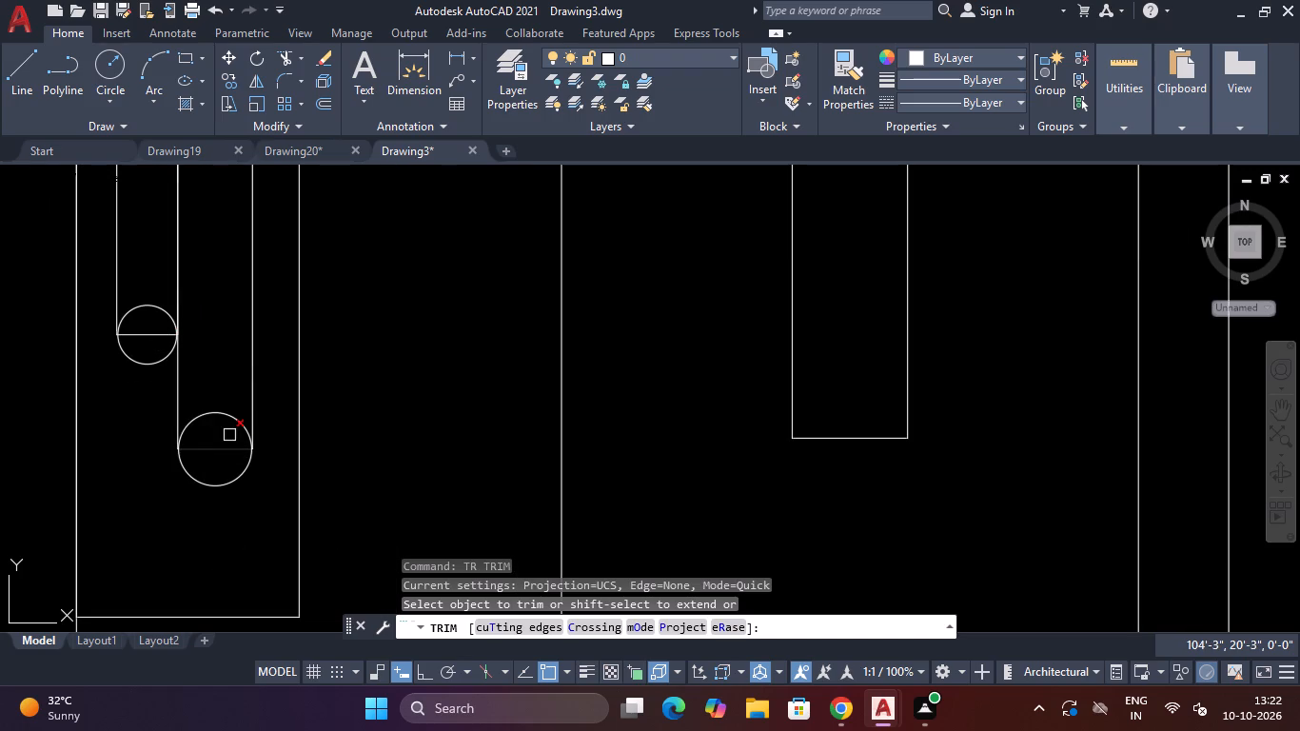
left_click(221, 418)
left_click(220, 451)
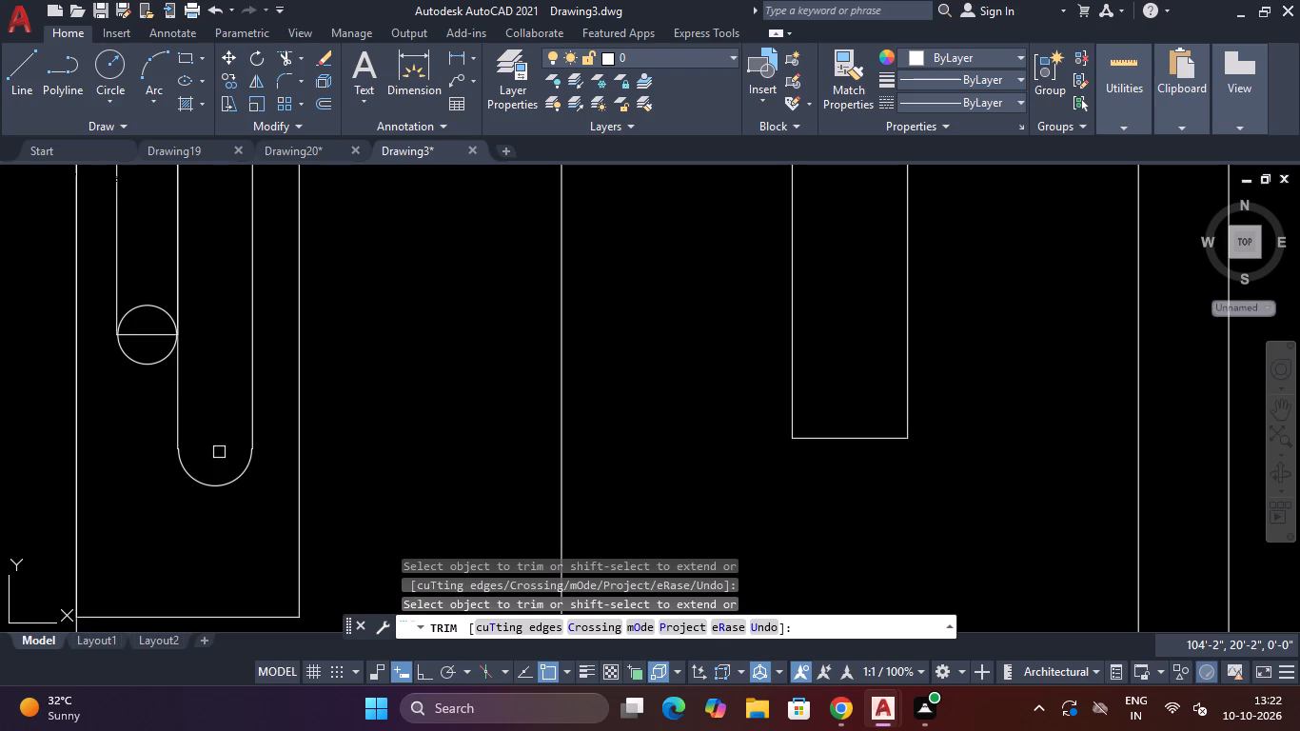
scroll(259, 383, "down", 3)
scroll(228, 277, "up", 3)
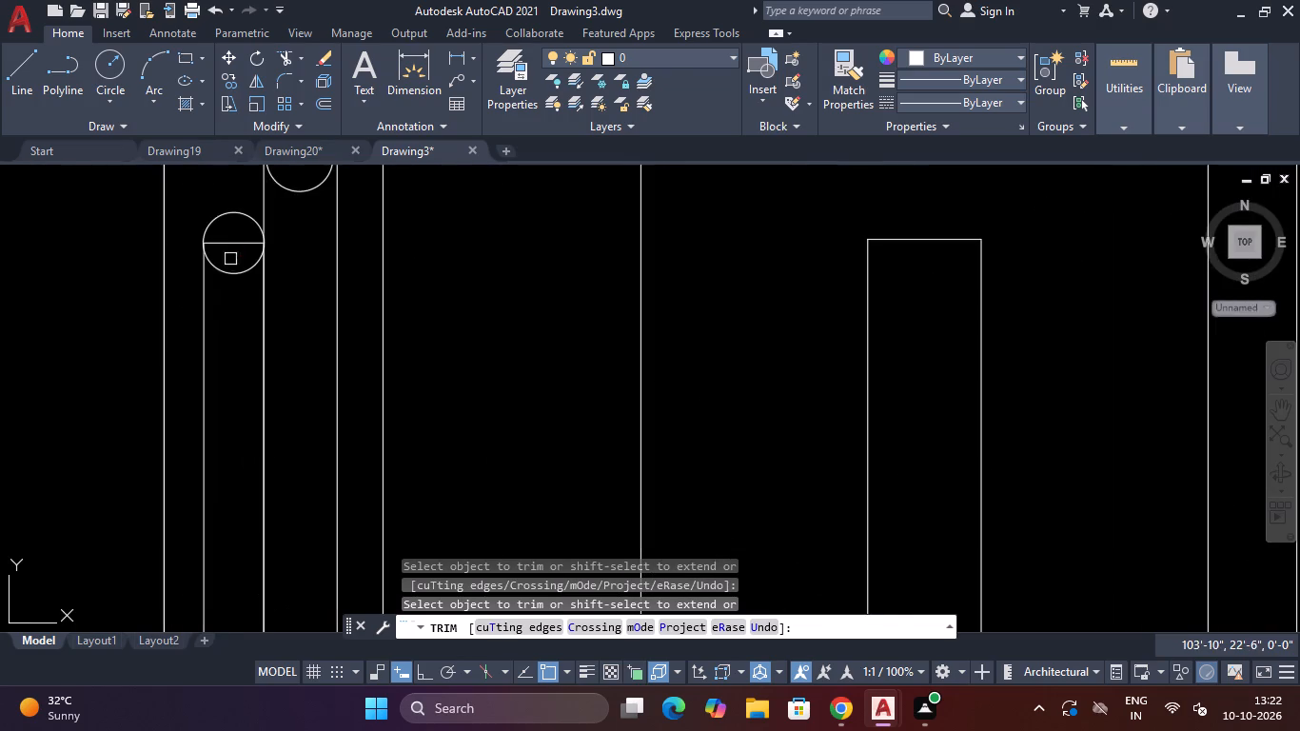
scroll(245, 240, "down", 2)
scroll(264, 212, "up", 3)
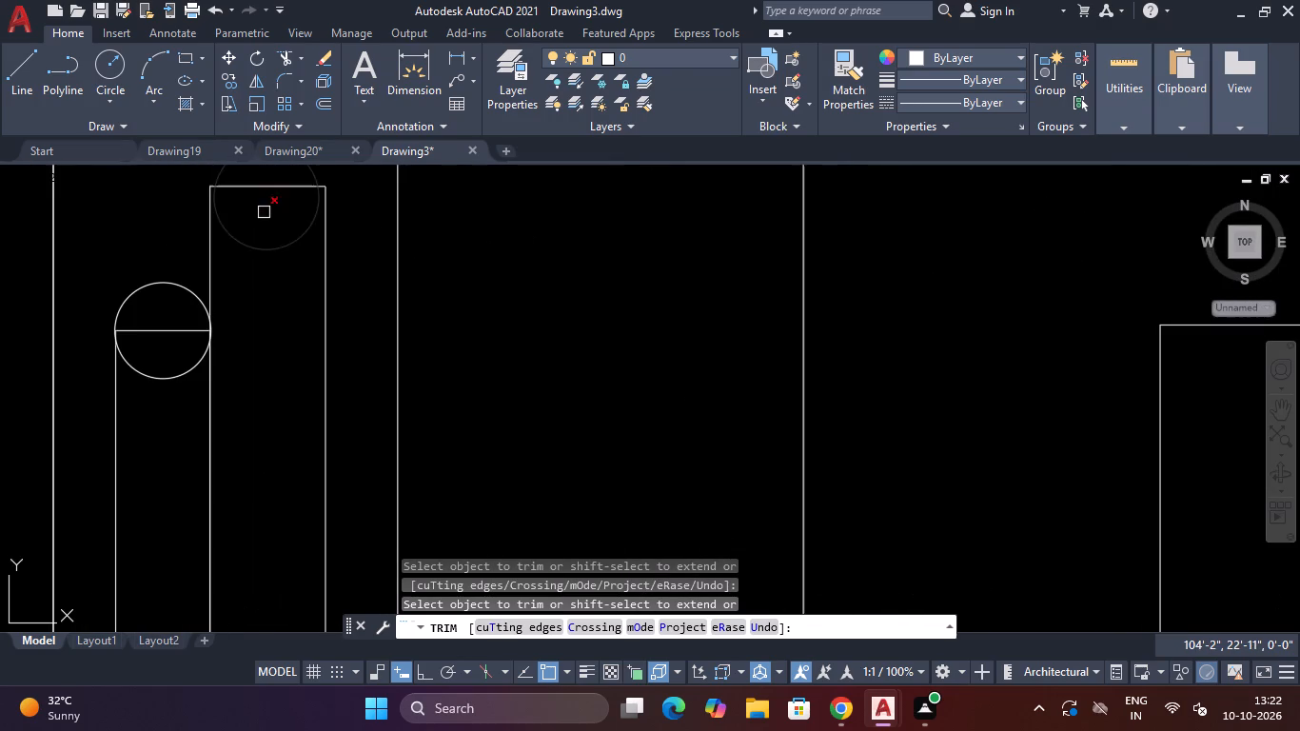
left_click(250, 184)
left_click(253, 244)
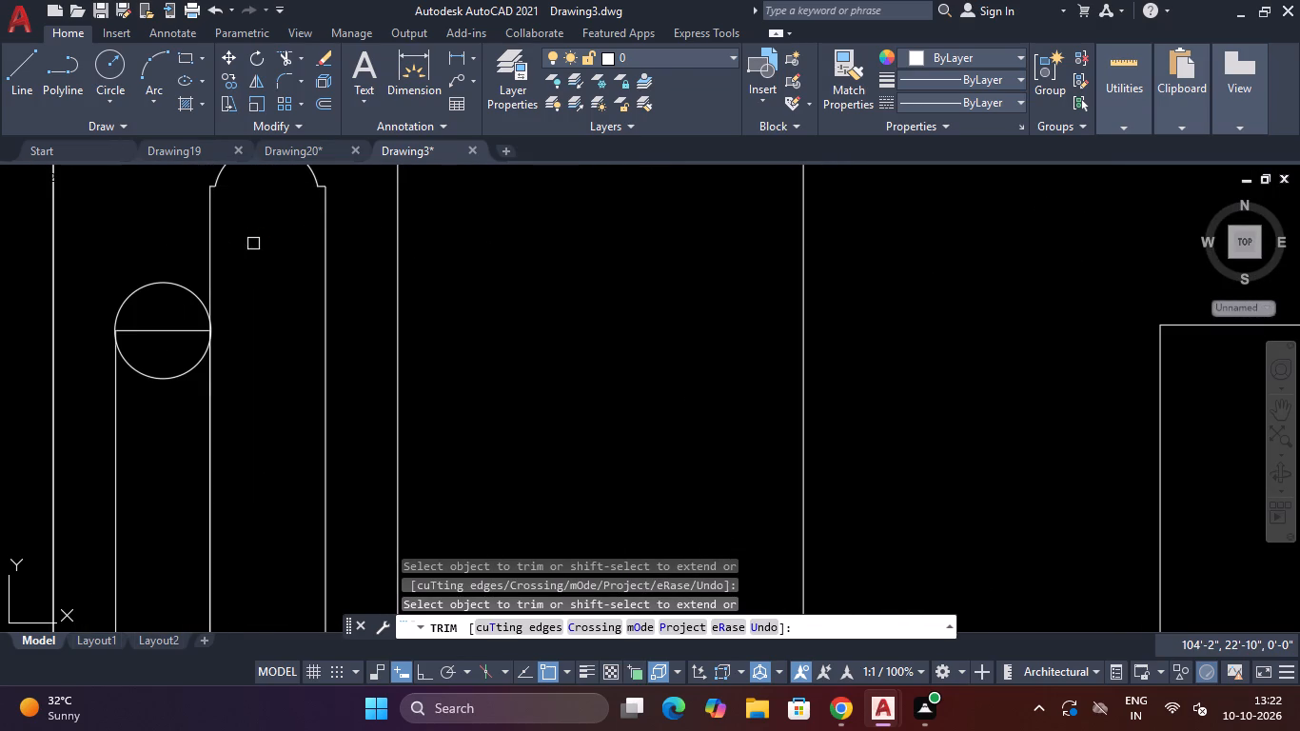
Trim the straight end edges and inner circle halves at both ends of the shorter narrow rectangle, leaving rounded ends.
scroll(169, 268, "down", 1)
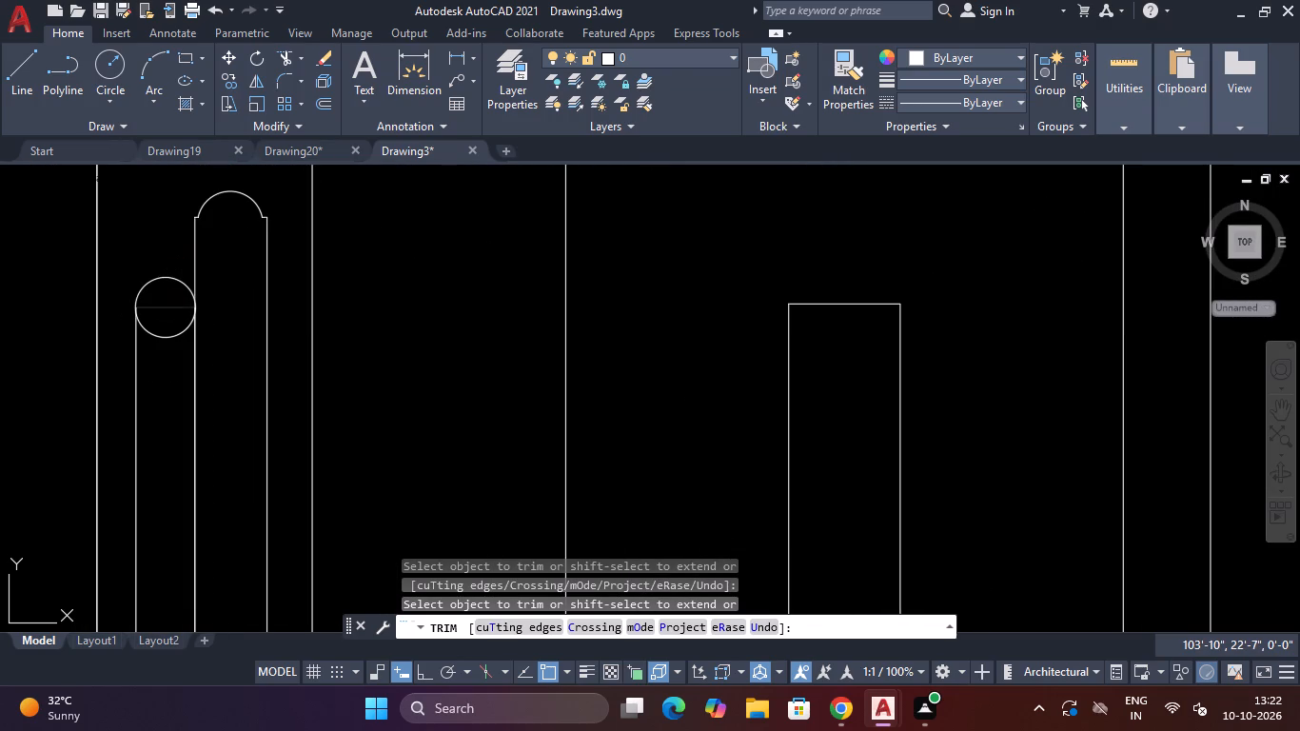
left_click(164, 309)
left_click(164, 334)
scroll(164, 334, "down", 5)
scroll(164, 386, "up", 4)
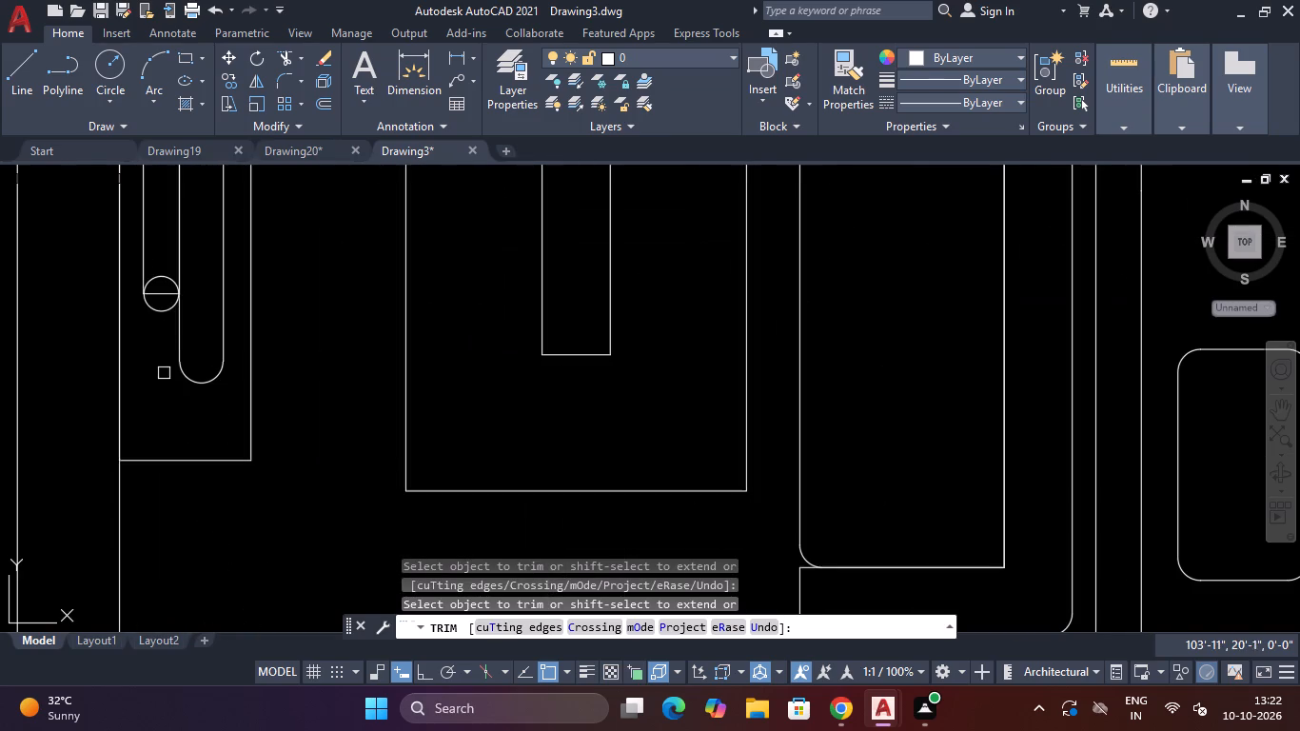
left_click(162, 272)
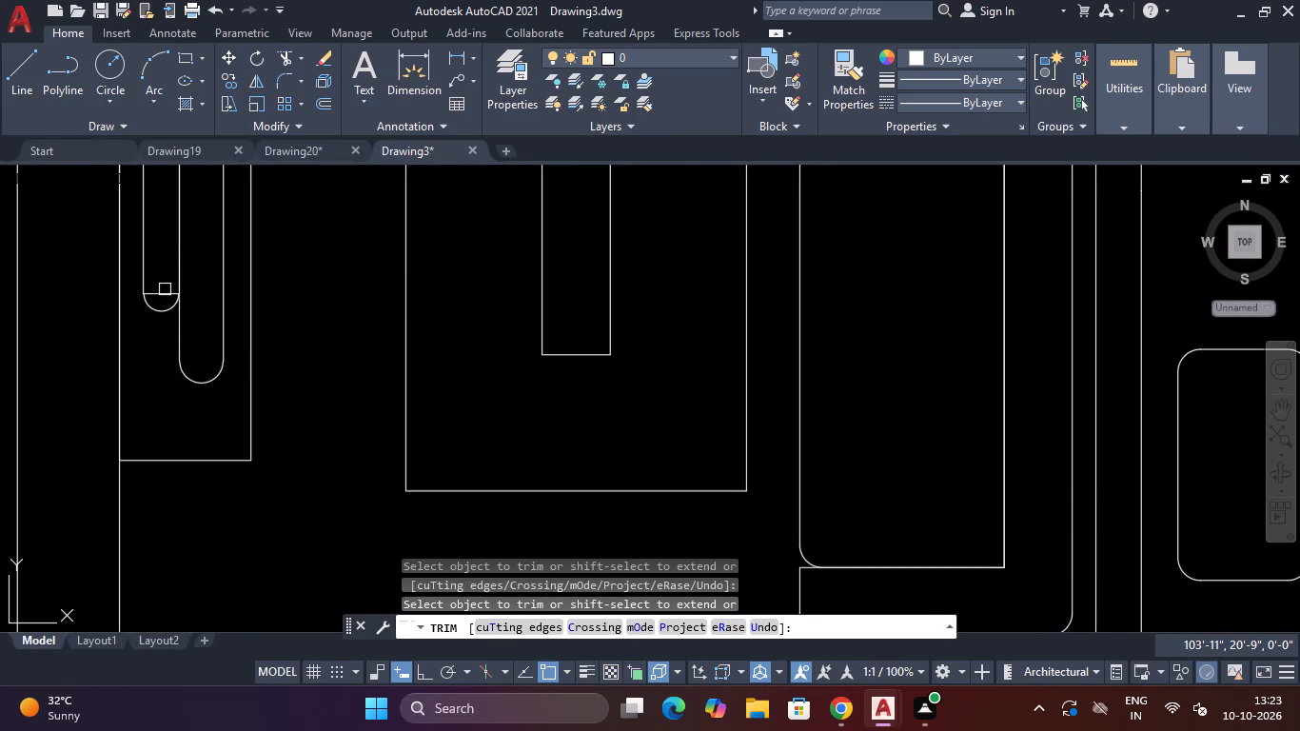
left_click(165, 291)
scroll(172, 290, "down", 4)
key("Escape")
key("Escape")
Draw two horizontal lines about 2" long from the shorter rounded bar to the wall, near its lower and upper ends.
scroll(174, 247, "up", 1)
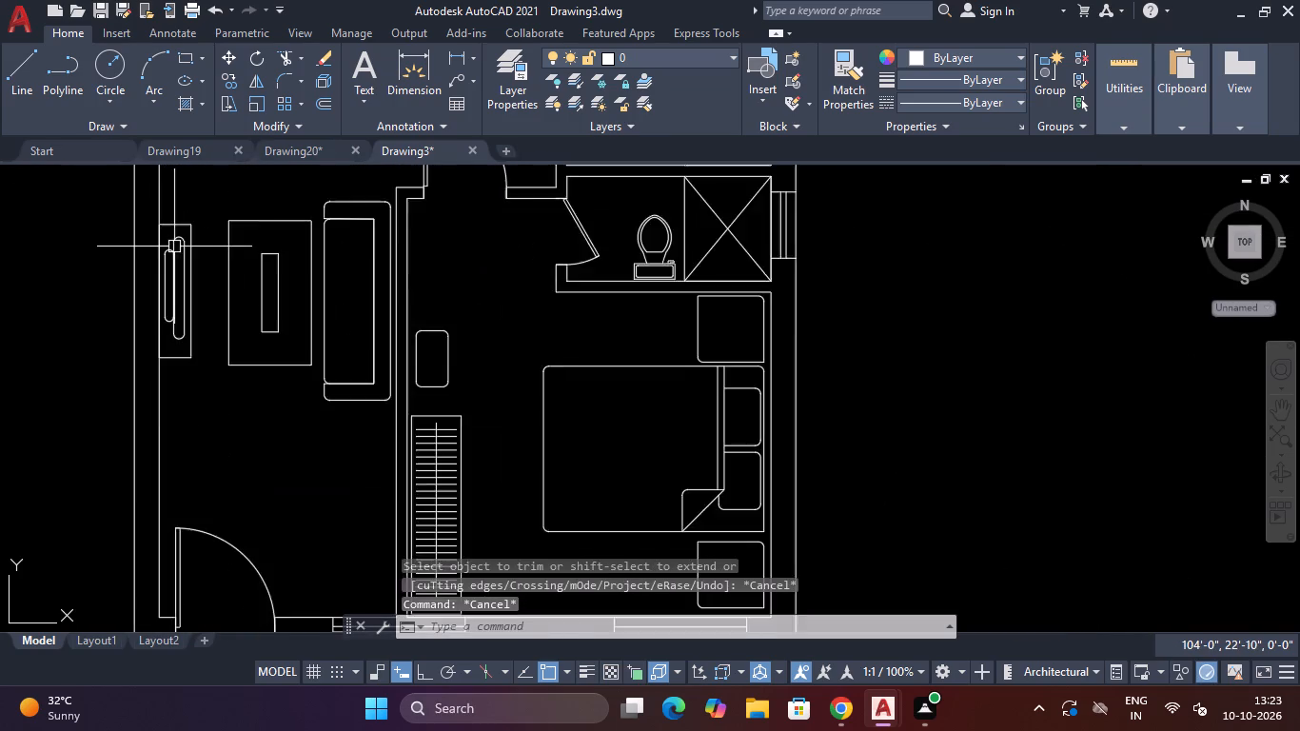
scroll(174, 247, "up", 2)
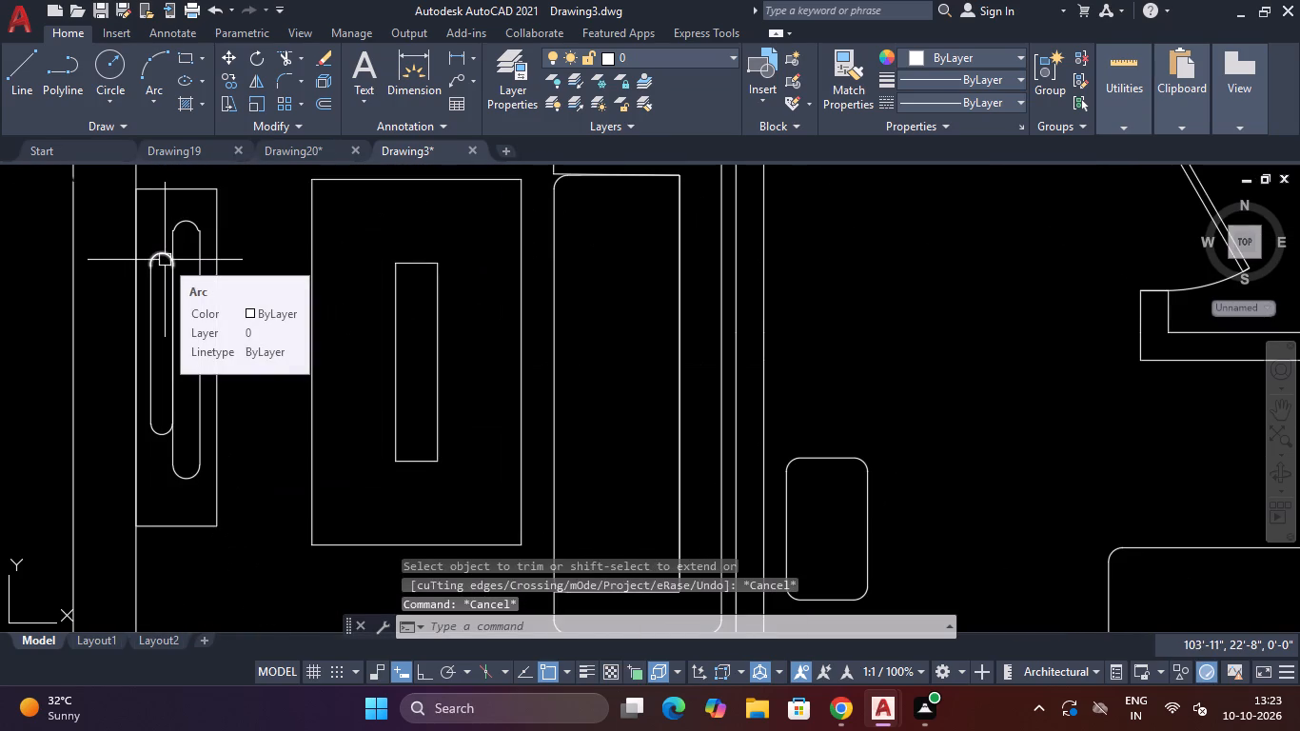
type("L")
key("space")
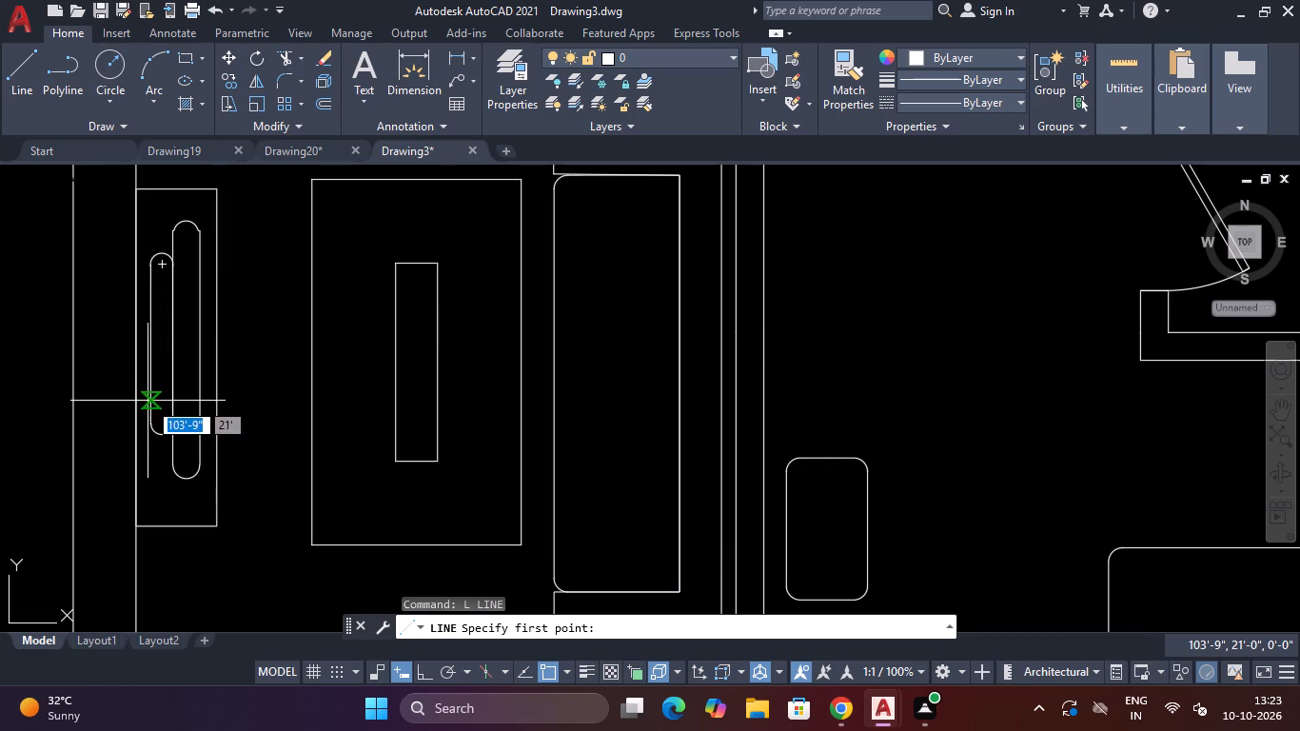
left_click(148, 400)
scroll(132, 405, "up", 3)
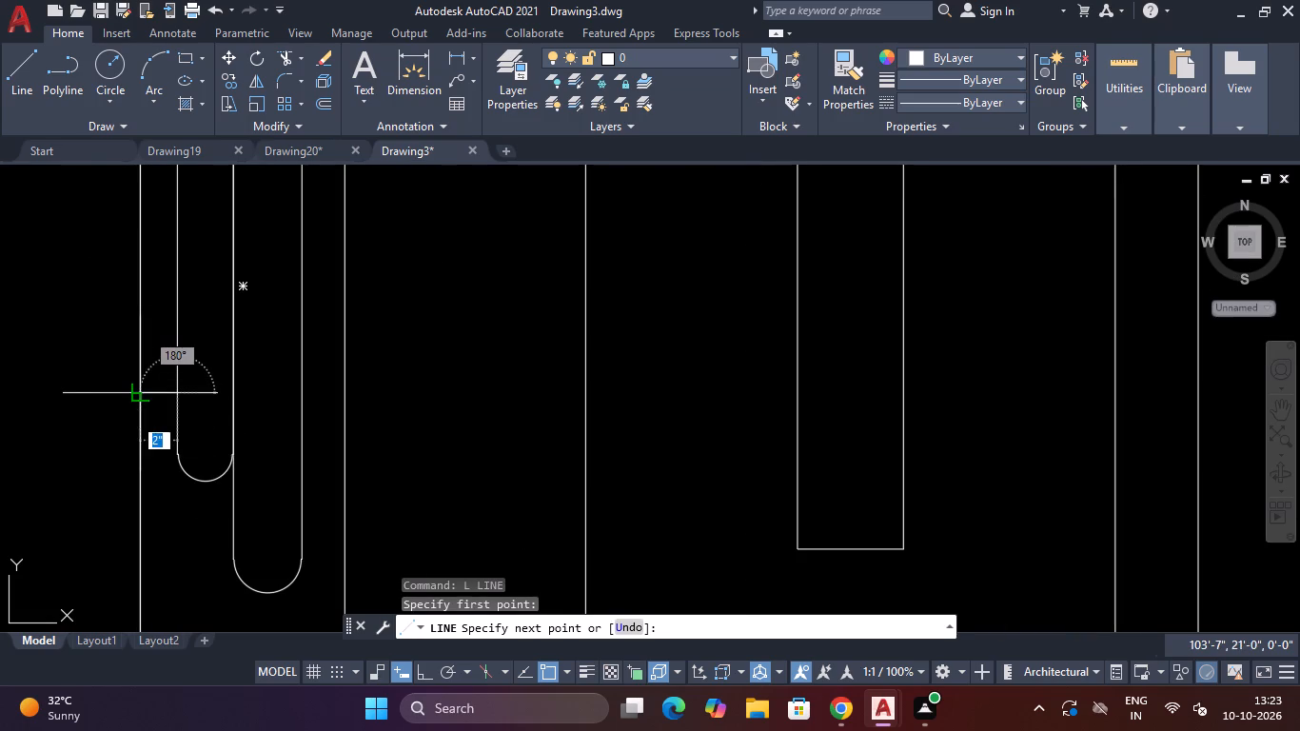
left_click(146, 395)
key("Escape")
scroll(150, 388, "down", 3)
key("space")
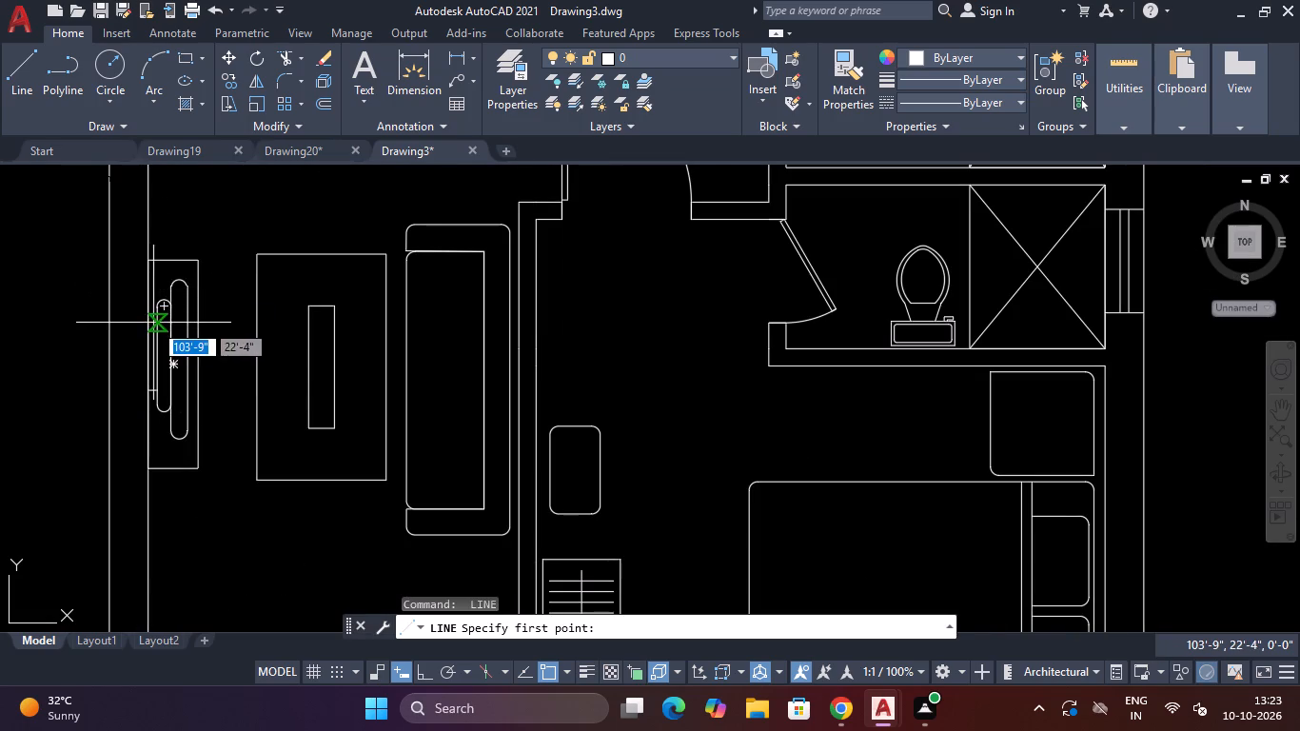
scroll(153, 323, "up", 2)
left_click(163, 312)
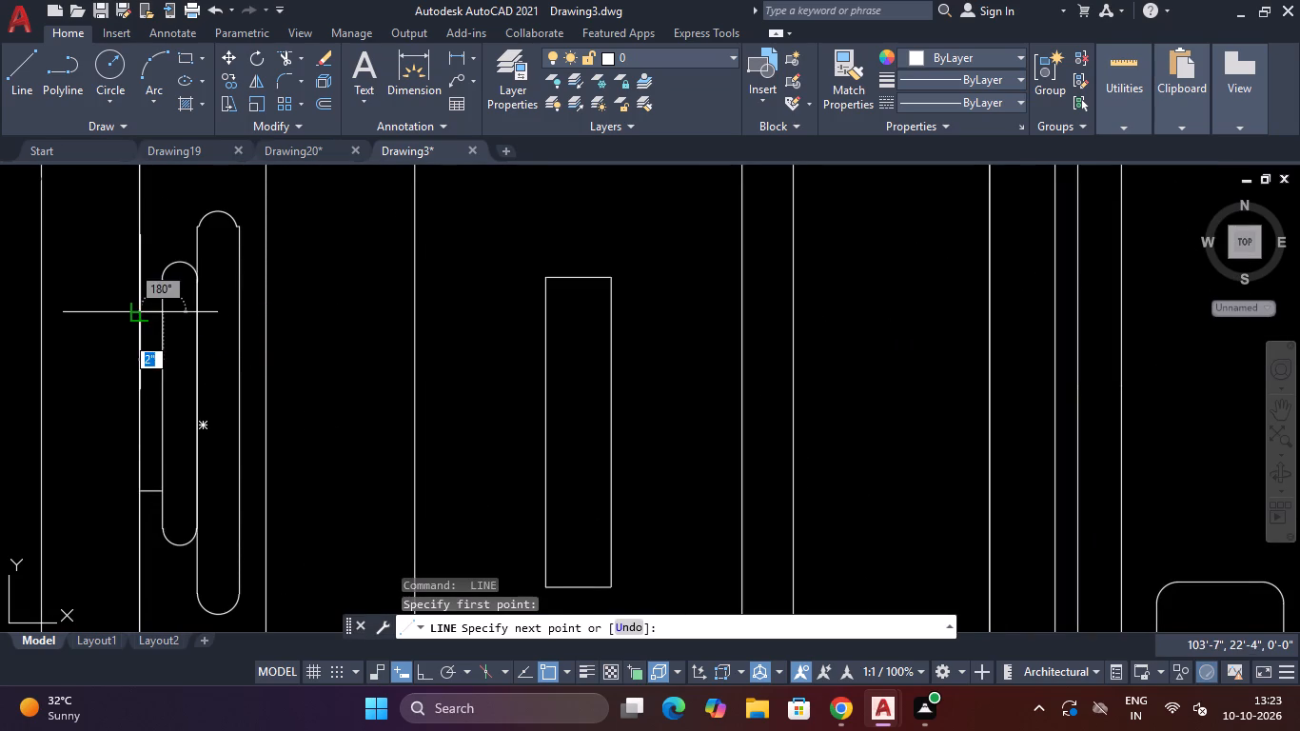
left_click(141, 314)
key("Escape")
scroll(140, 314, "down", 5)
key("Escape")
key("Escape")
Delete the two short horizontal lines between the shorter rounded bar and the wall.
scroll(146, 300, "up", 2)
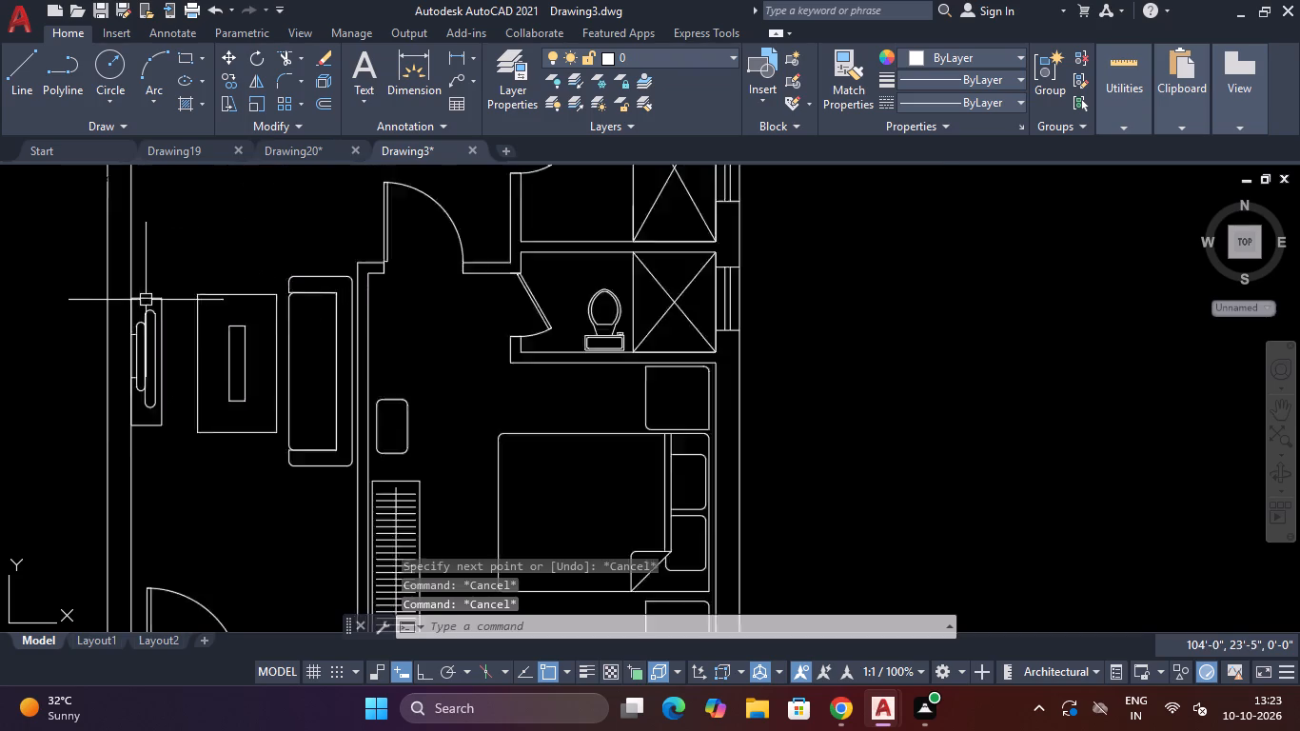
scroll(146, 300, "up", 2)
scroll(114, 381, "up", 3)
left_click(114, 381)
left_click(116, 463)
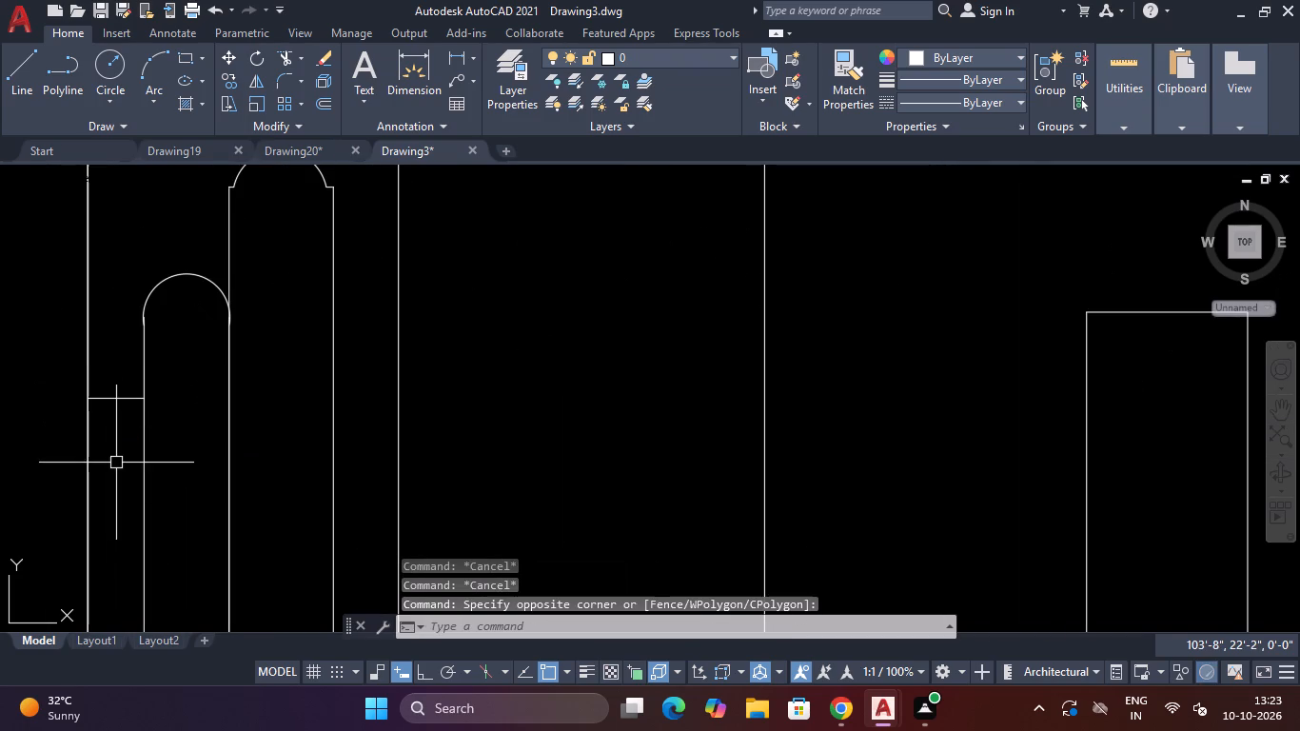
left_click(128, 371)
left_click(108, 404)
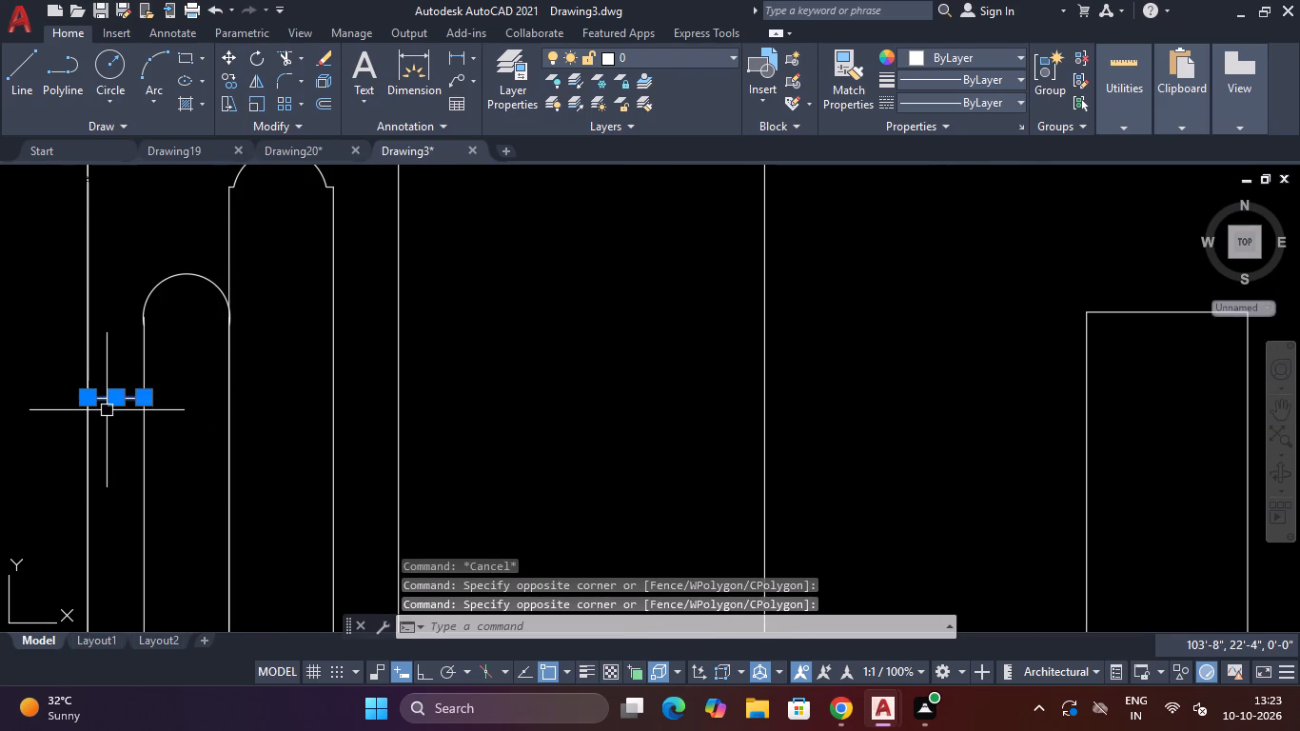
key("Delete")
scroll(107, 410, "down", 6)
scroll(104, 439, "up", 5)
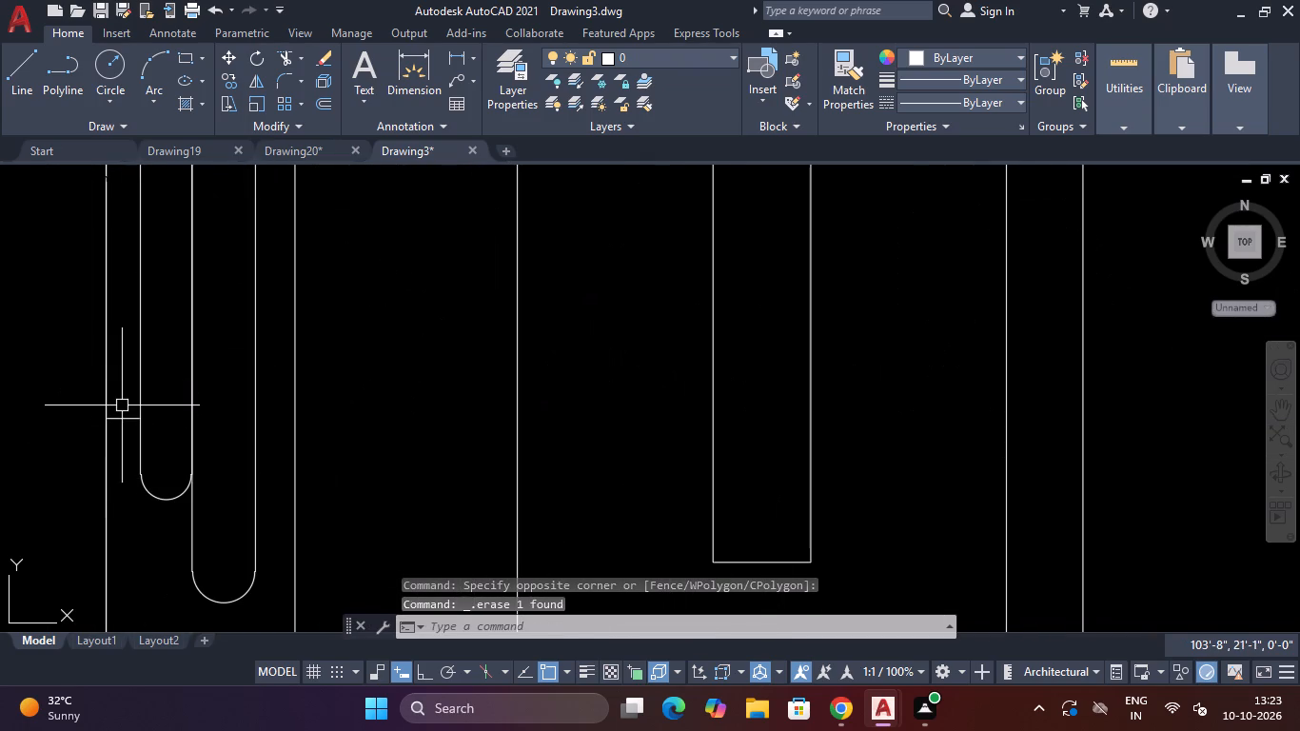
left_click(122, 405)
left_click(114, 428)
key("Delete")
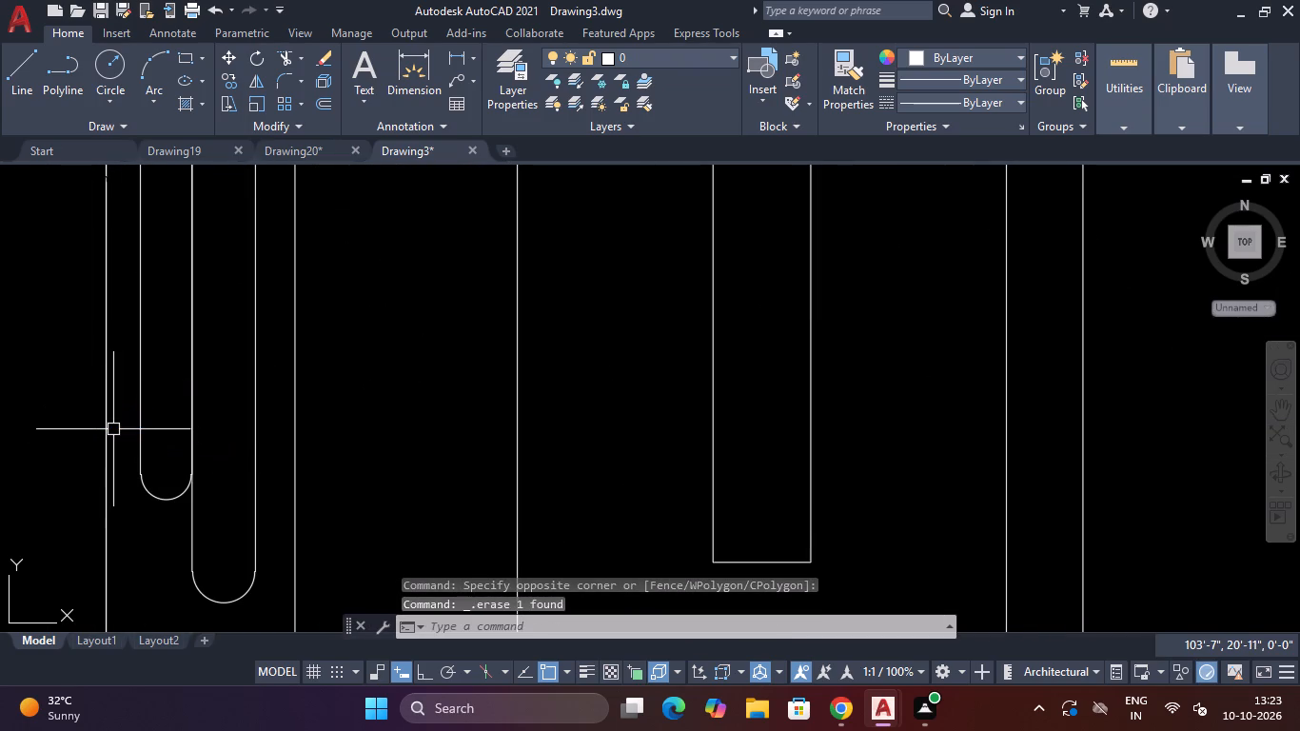
Move the double-bowl kitchen sink about 2" east along the counter below the window.
scroll(154, 381, "down", 4)
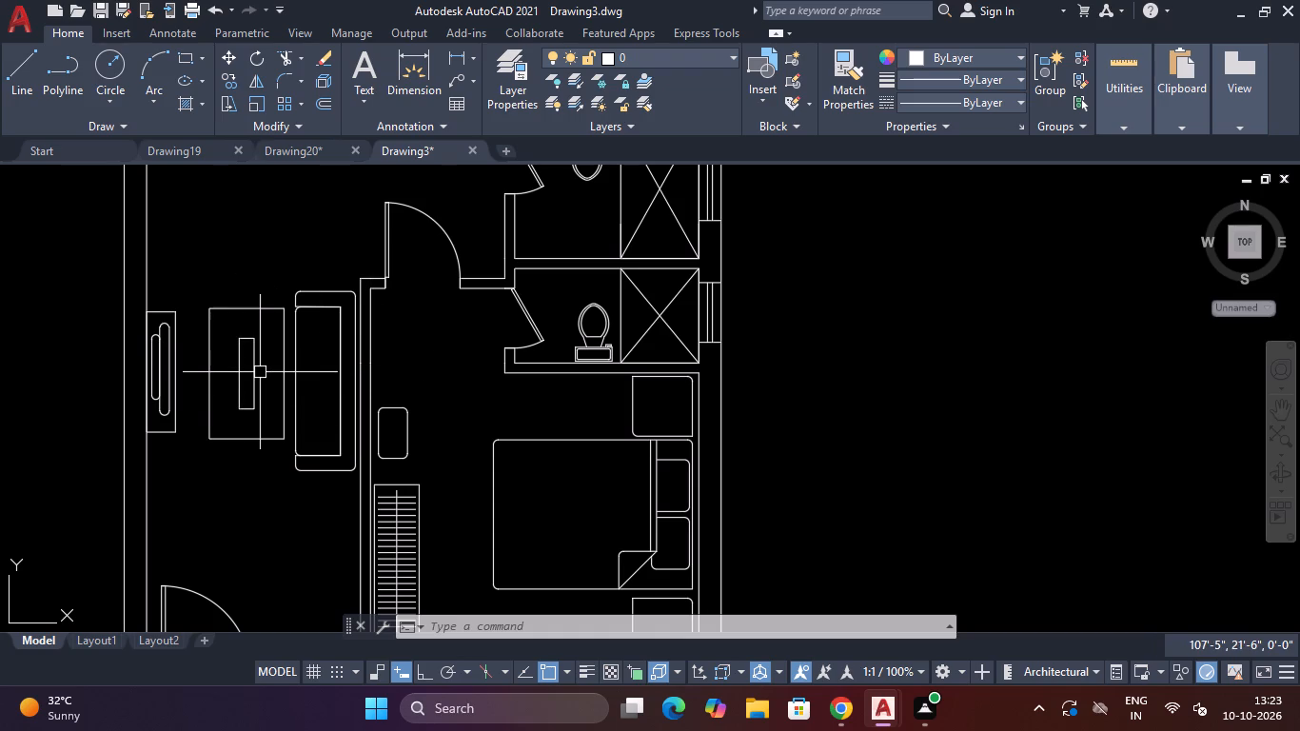
scroll(269, 380, "down", 1)
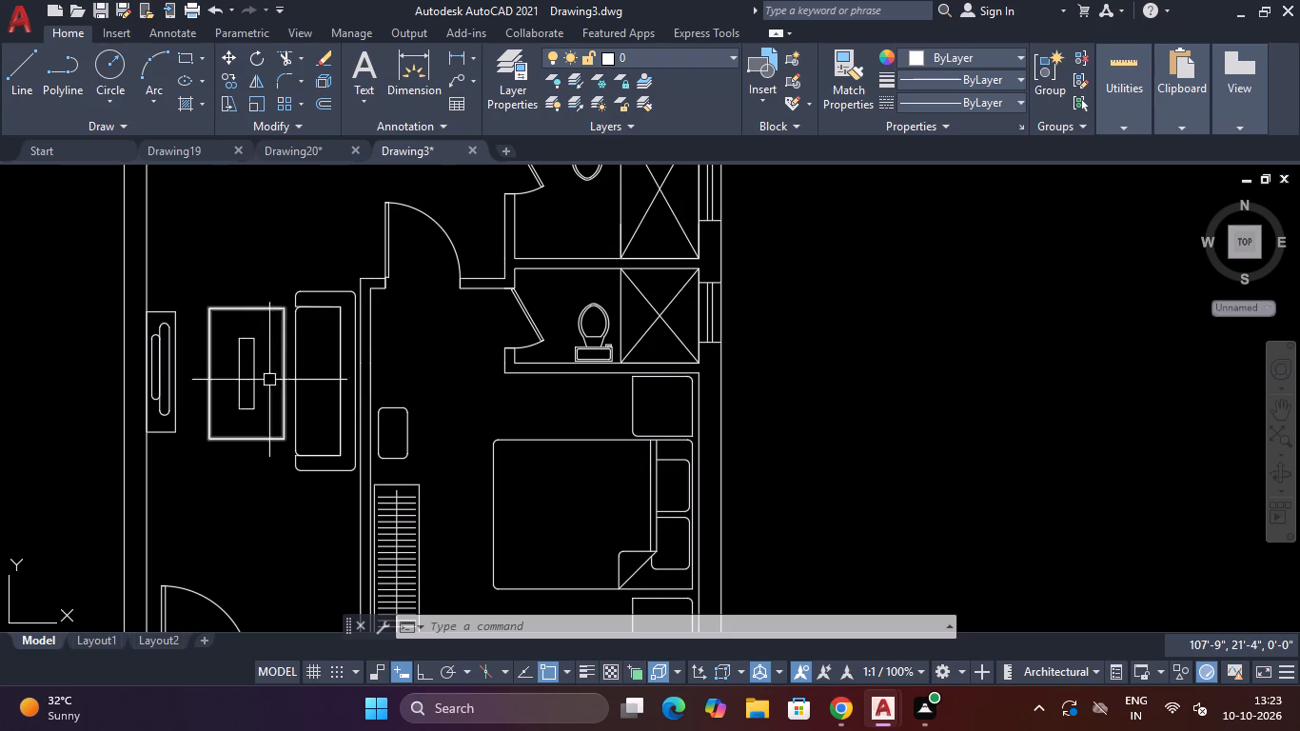
scroll(269, 380, "down", 2)
key("Escape")
key("Escape")
scroll(279, 248, "up", 4)
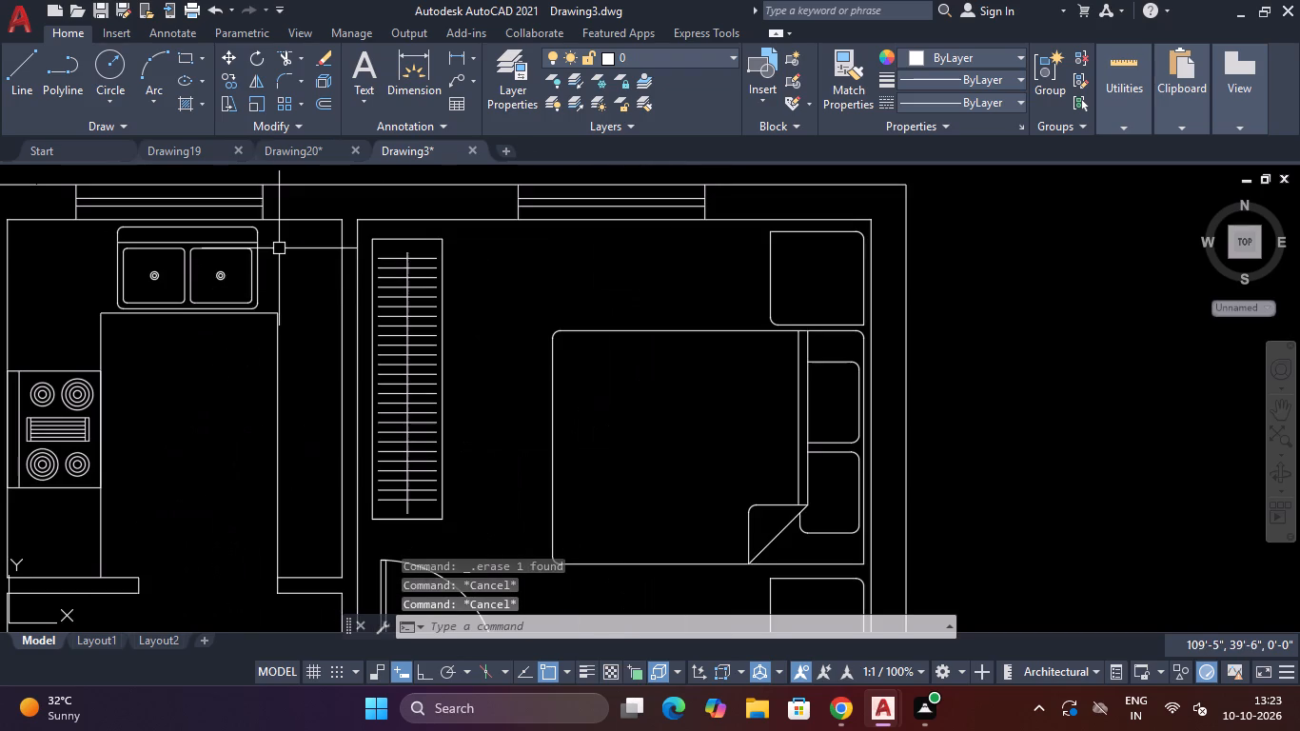
left_click(279, 248)
left_click(225, 265)
type("M")
key("space")
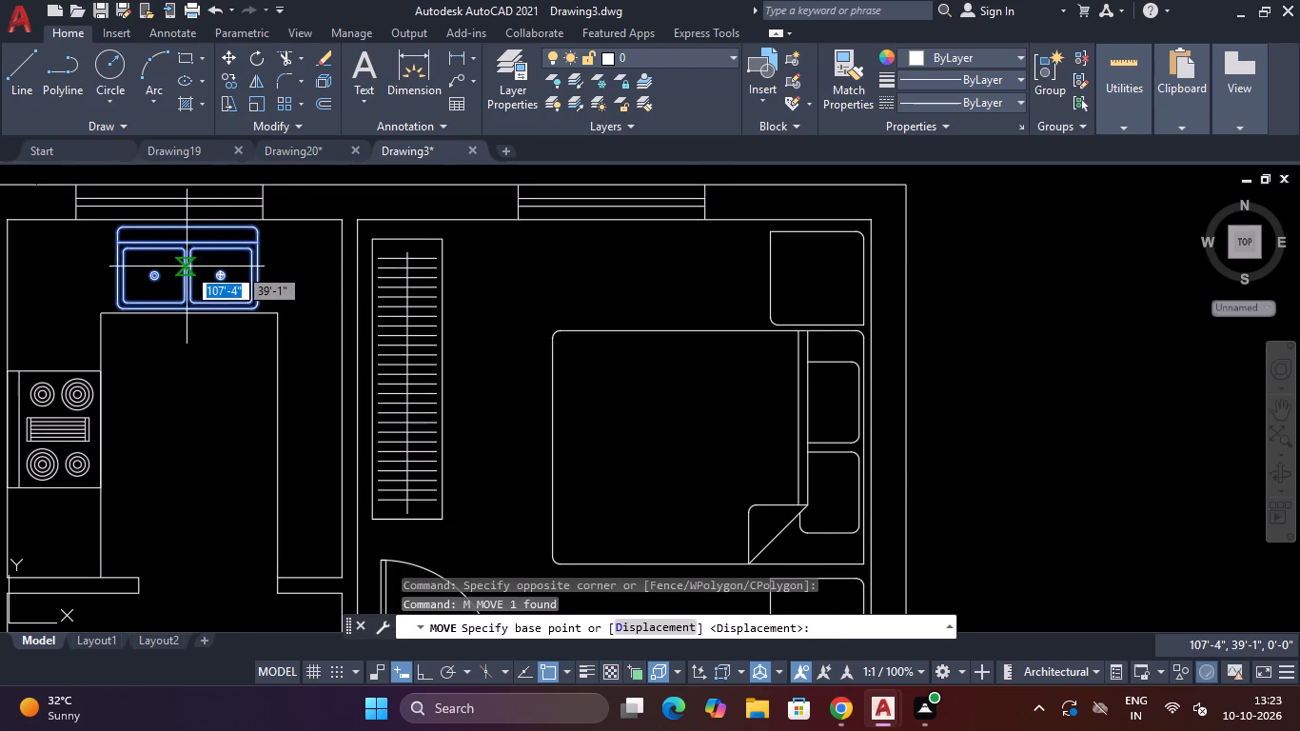
left_click(187, 267)
left_click(194, 266)
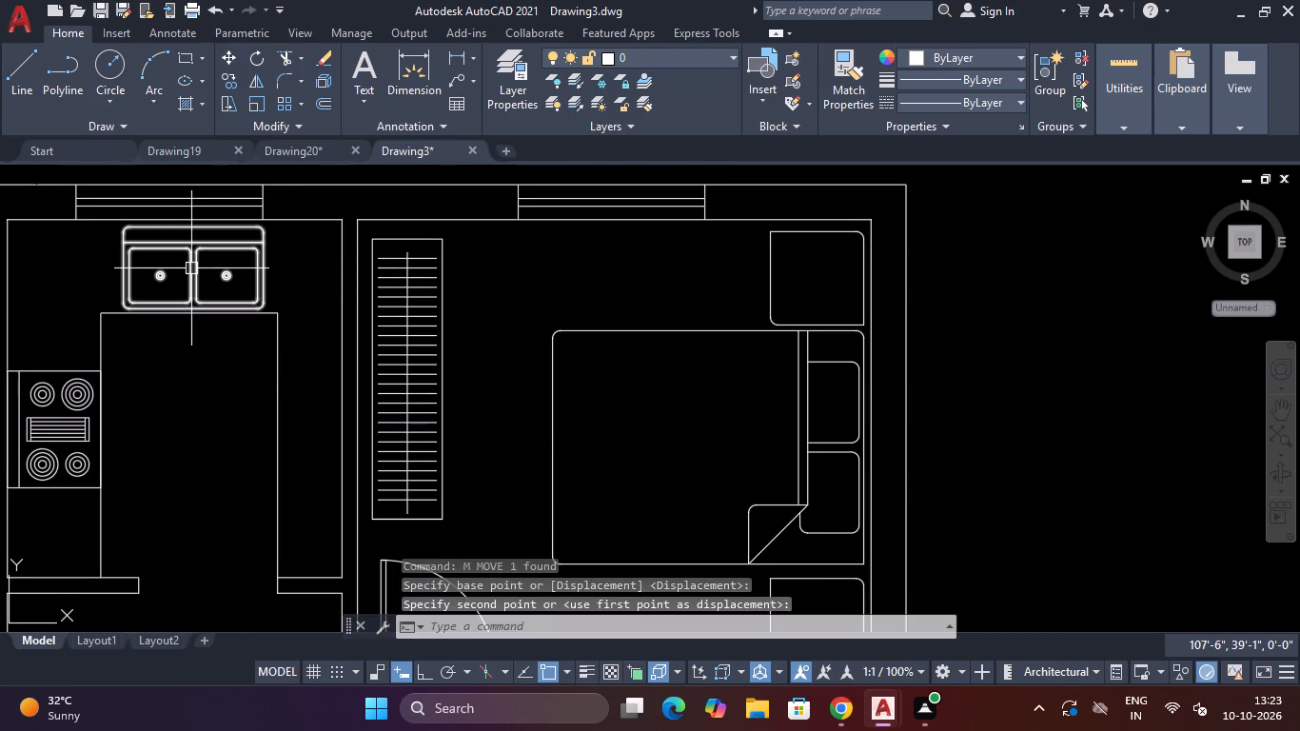
key("Escape")
key("Escape")
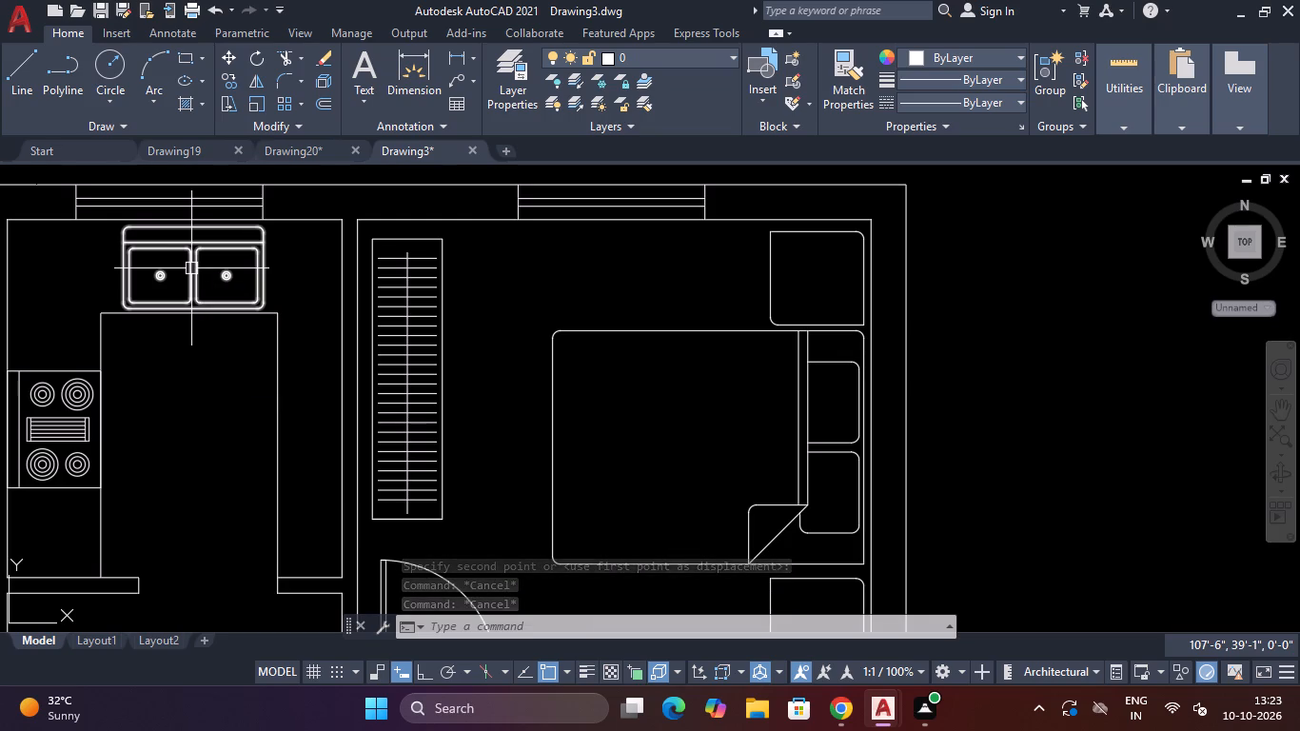
key("Escape")
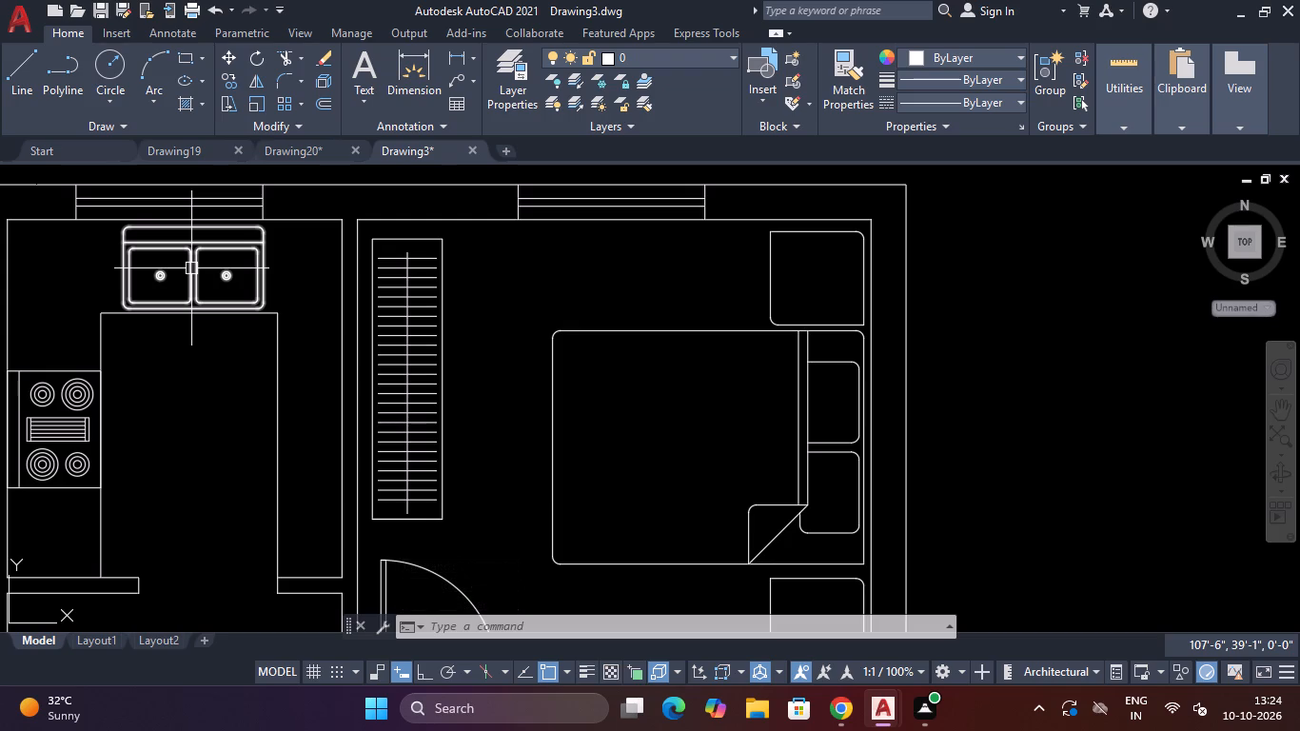
Move the double-bowl kitchen sink about 2" west along the counter below the window.
scroll(439, 272, "down", 1)
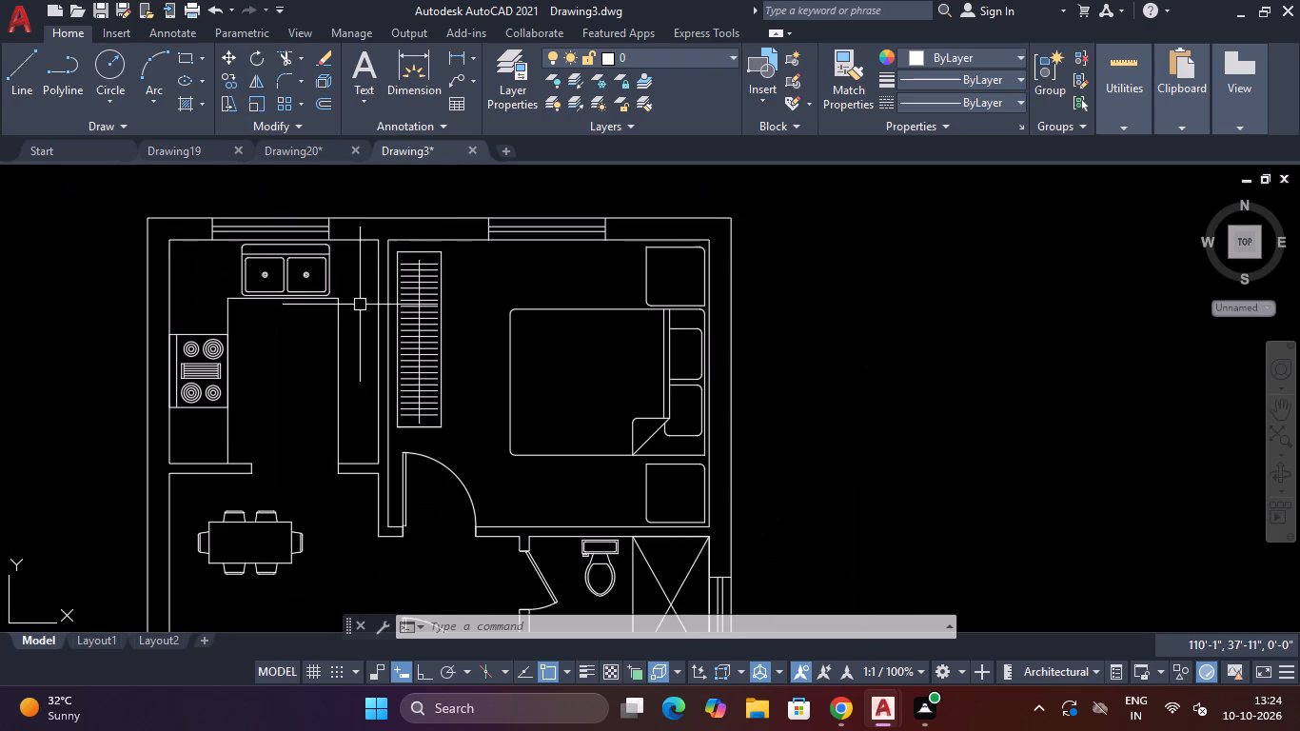
scroll(272, 246, "up", 2)
left_click(438, 245)
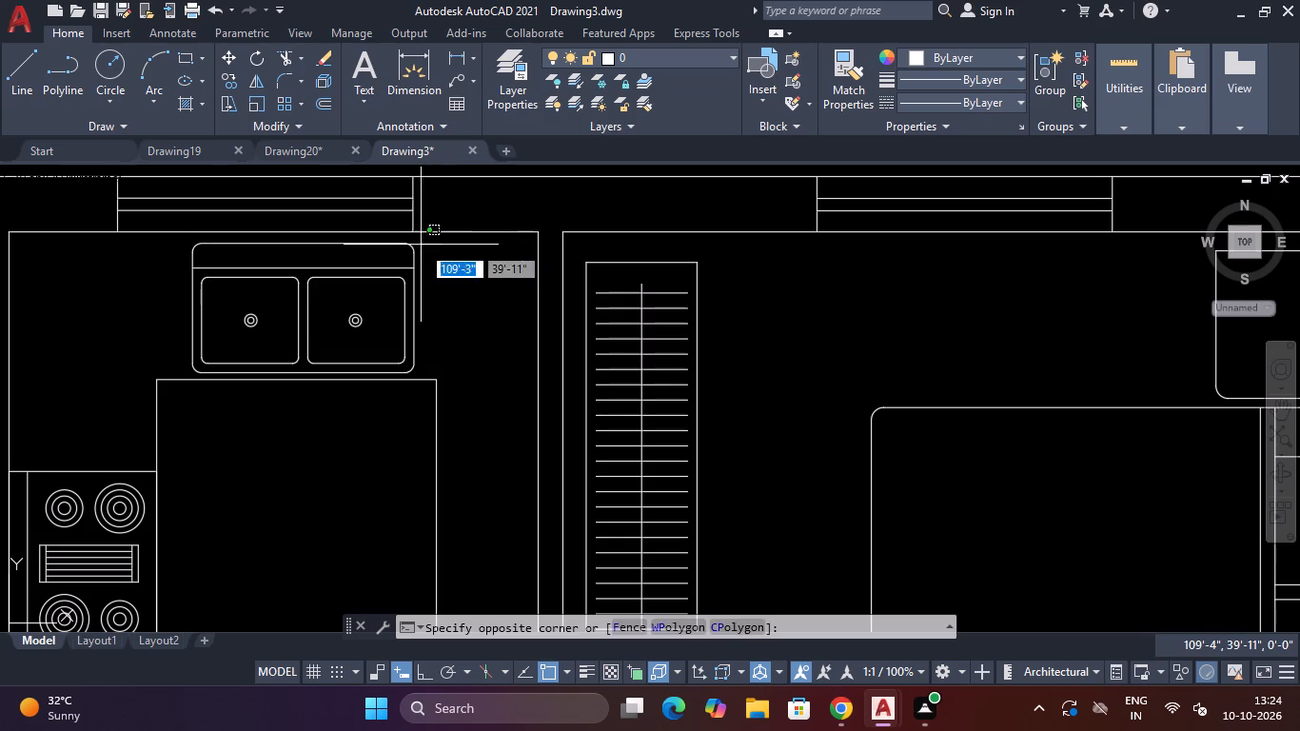
left_click(363, 293)
type("M")
key("space")
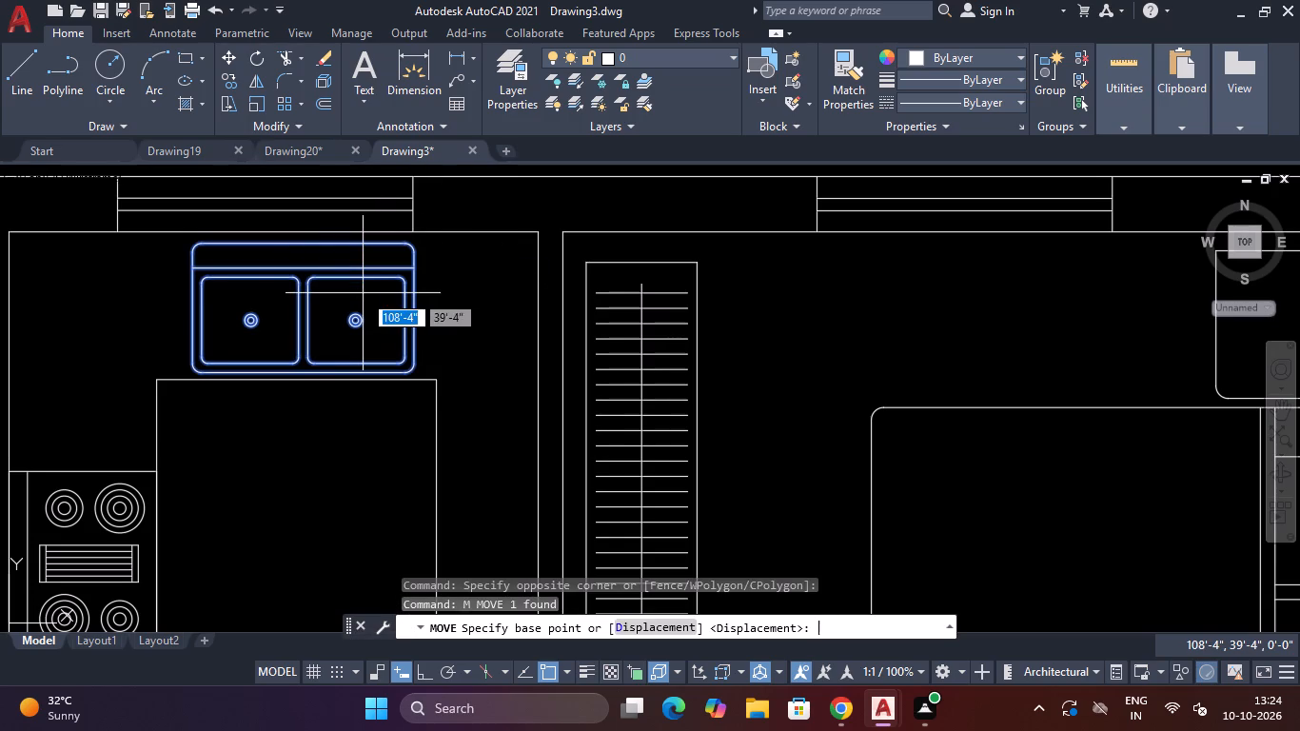
left_click(308, 316)
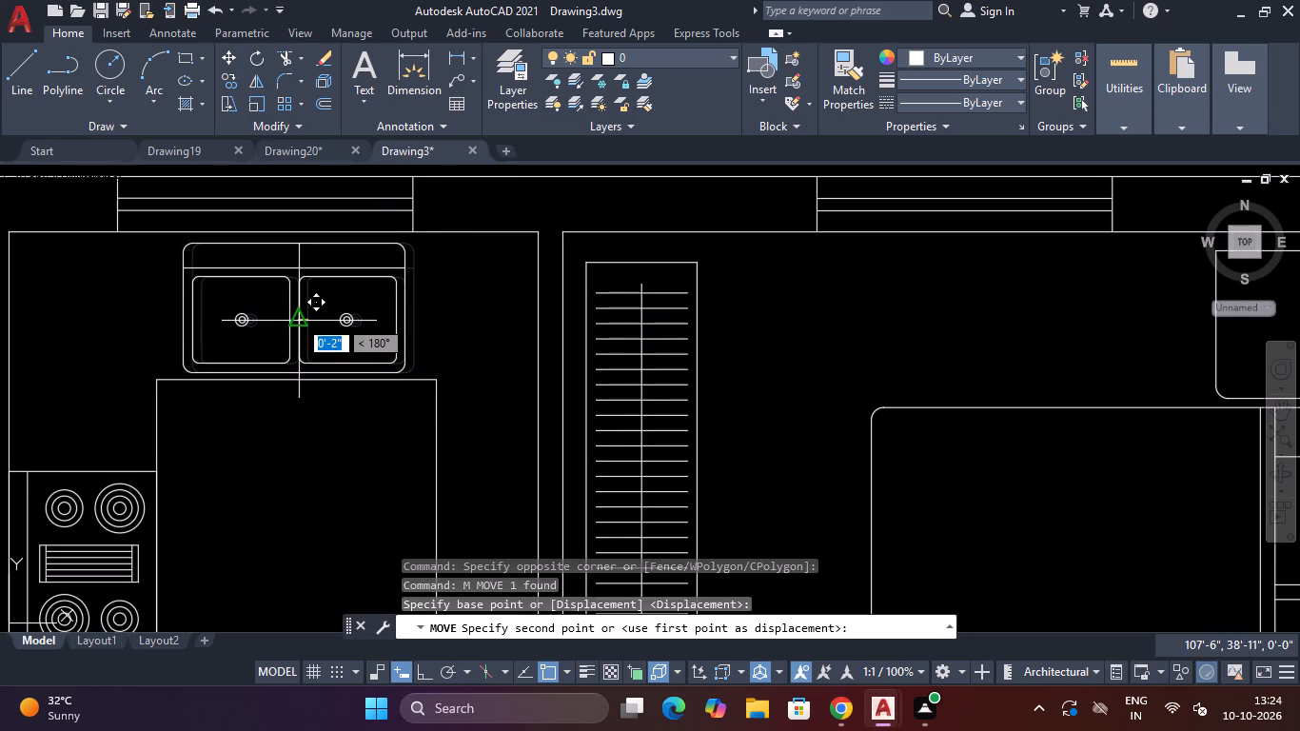
left_click(299, 319)
Move the four-burner kitchen stove about 3" north along the west counter.
scroll(319, 318, "down", 3)
scroll(277, 393, "up", 1)
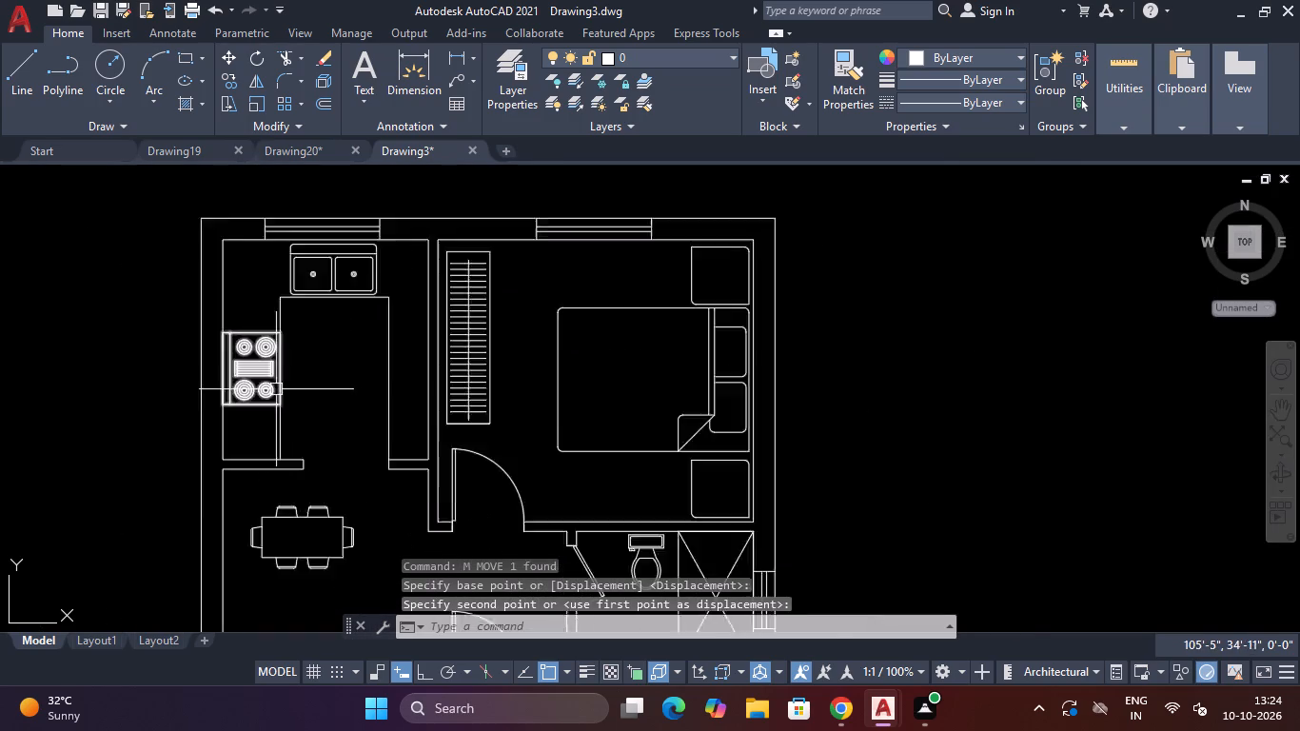
scroll(275, 388, "up", 1)
left_click(248, 284)
left_click(235, 315)
type("M")
key("space")
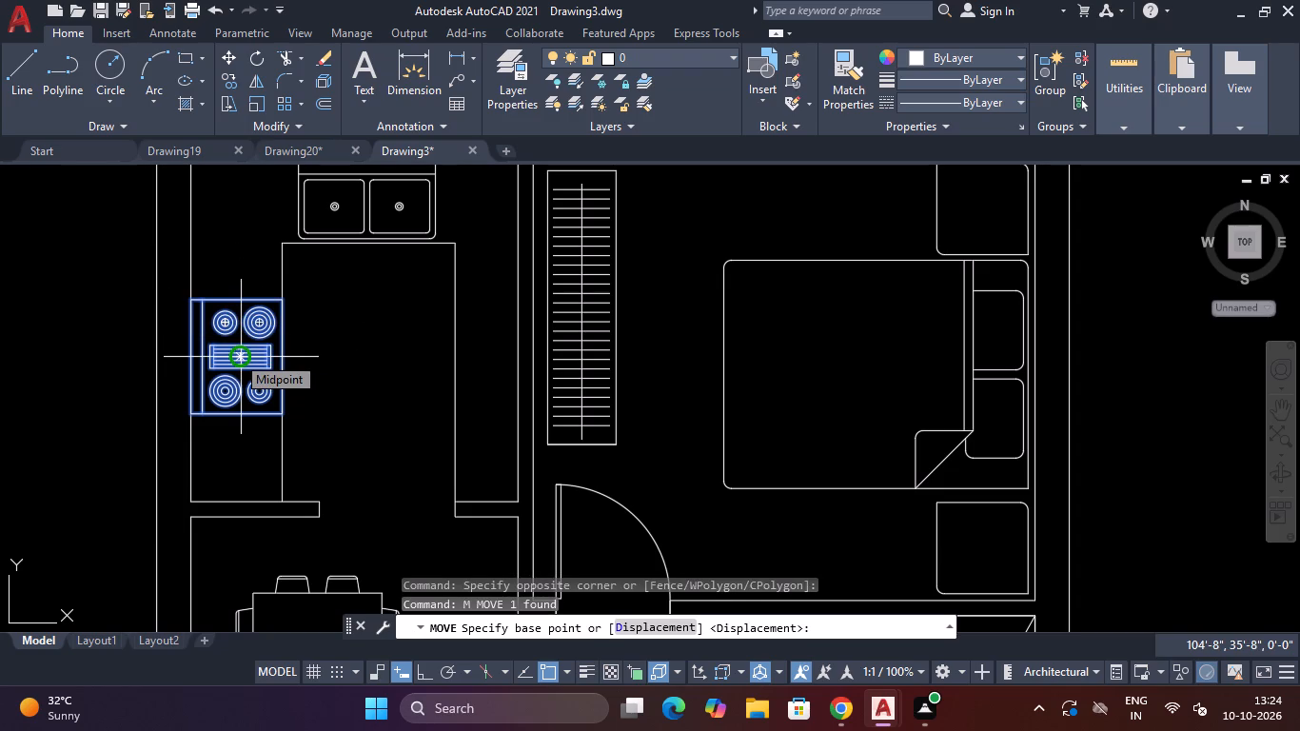
left_click(236, 355)
left_click(241, 346)
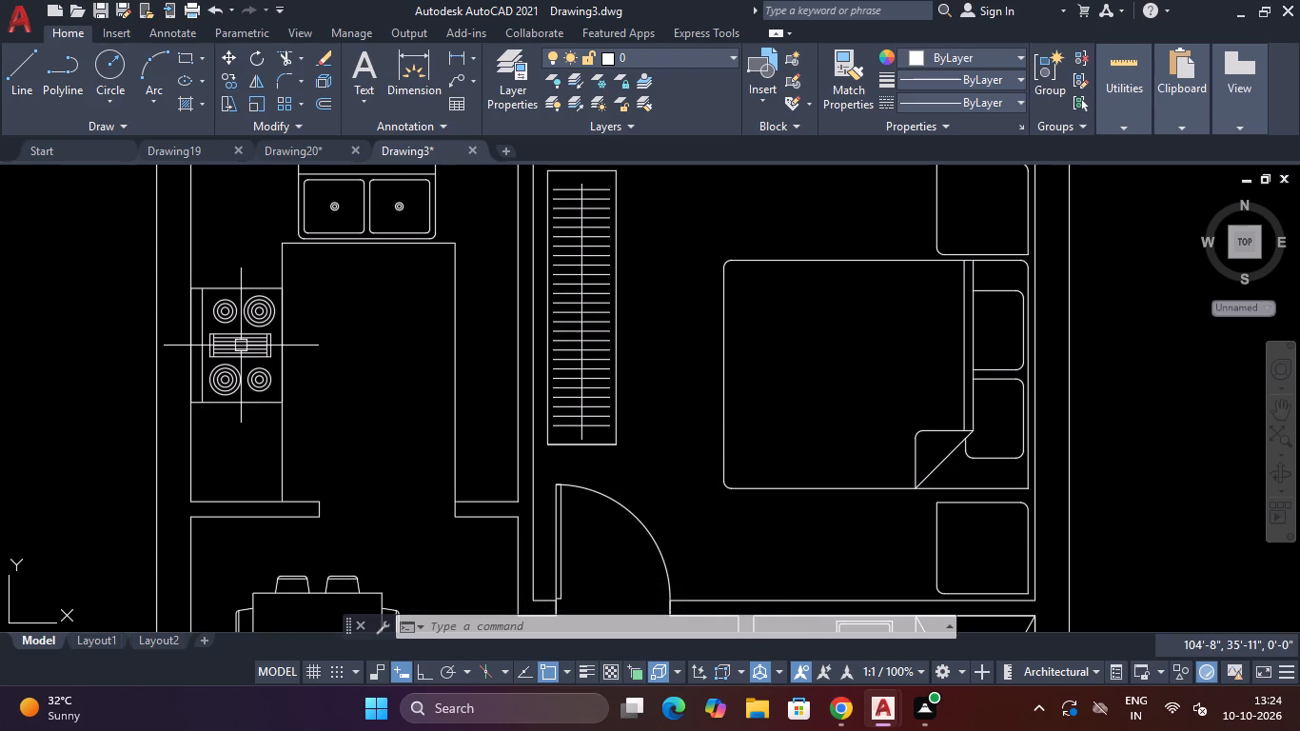
Move the toilet in the northern bathroom about 2" west, away from the shower.
scroll(286, 341, "down", 2)
scroll(306, 434, "down", 3)
scroll(306, 453, "up", 4)
key("Escape")
key("Escape")
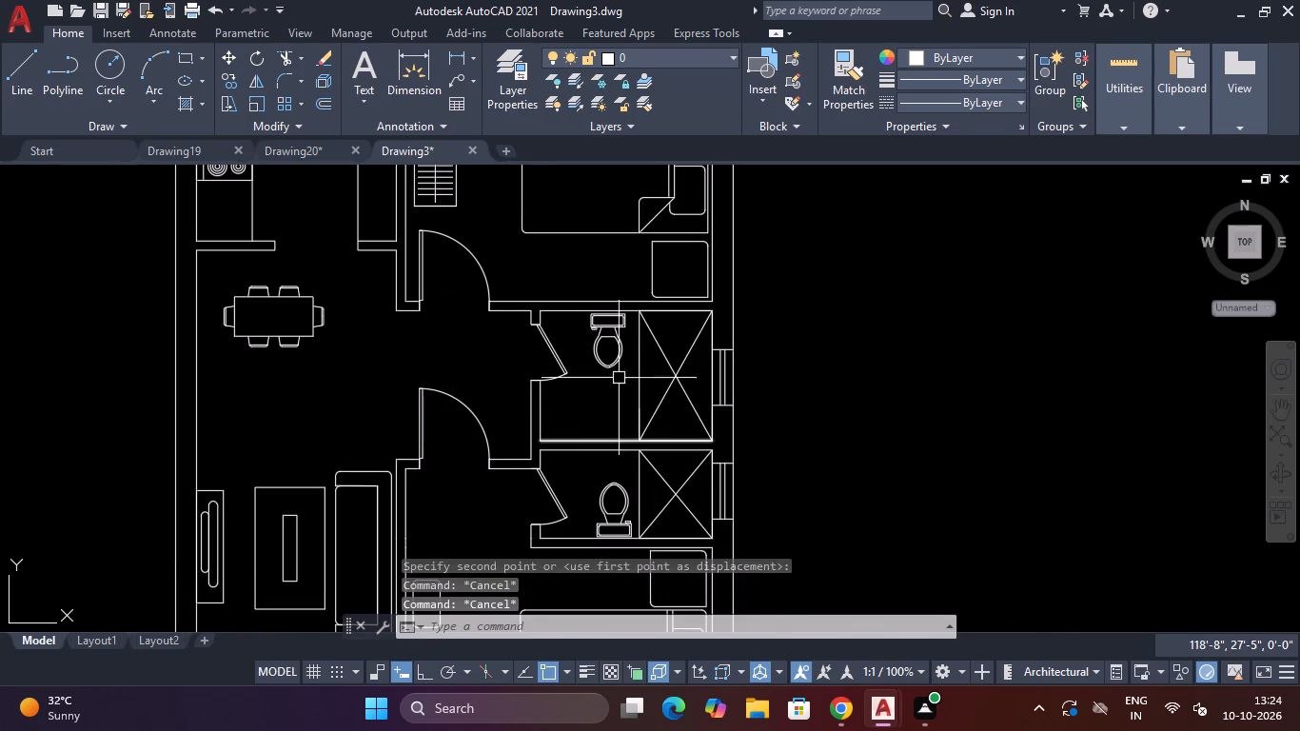
scroll(617, 316, "up", 2)
left_click(617, 316)
type("M")
key("space")
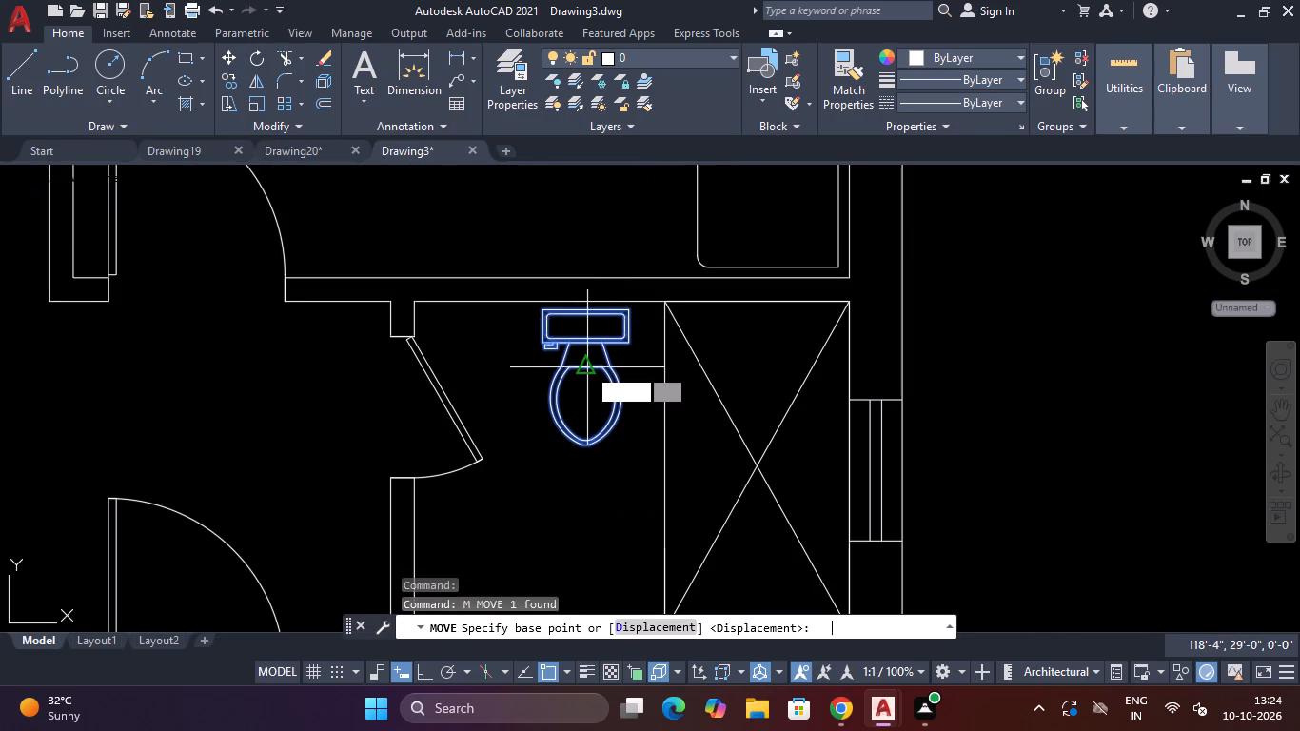
left_click(589, 390)
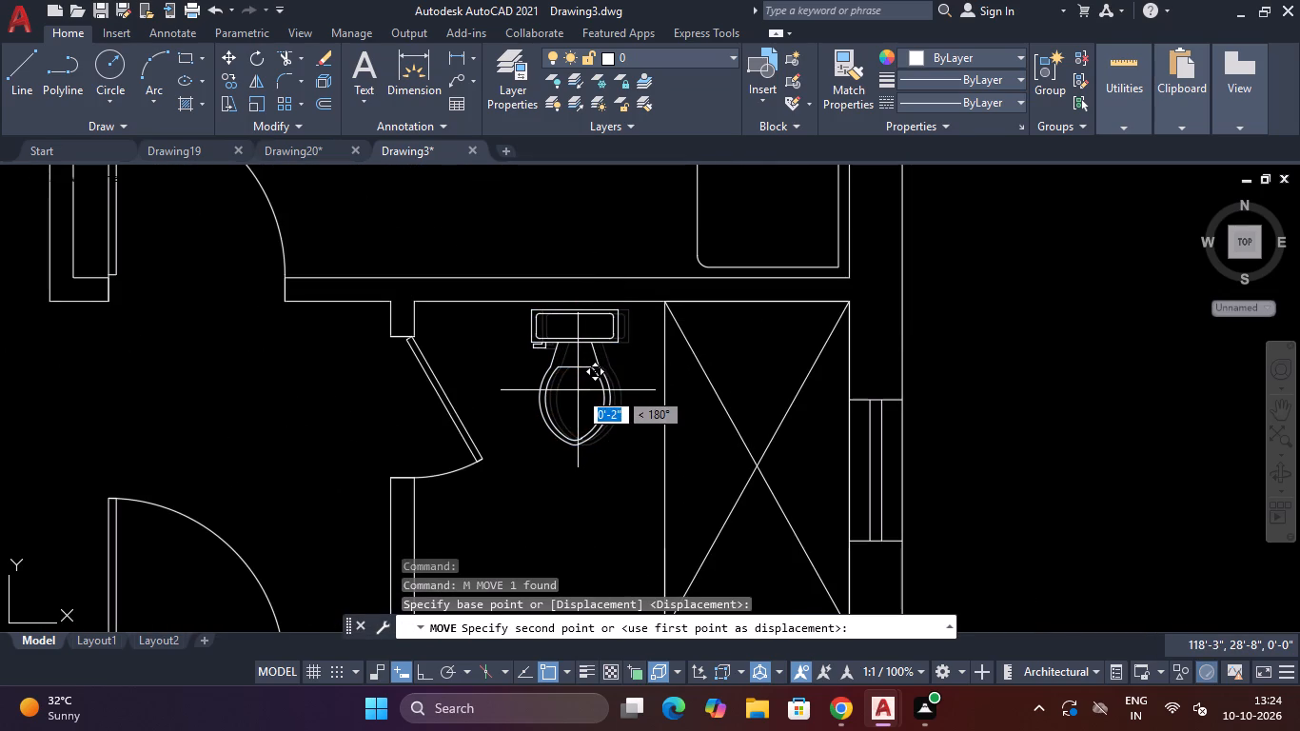
left_click(577, 390)
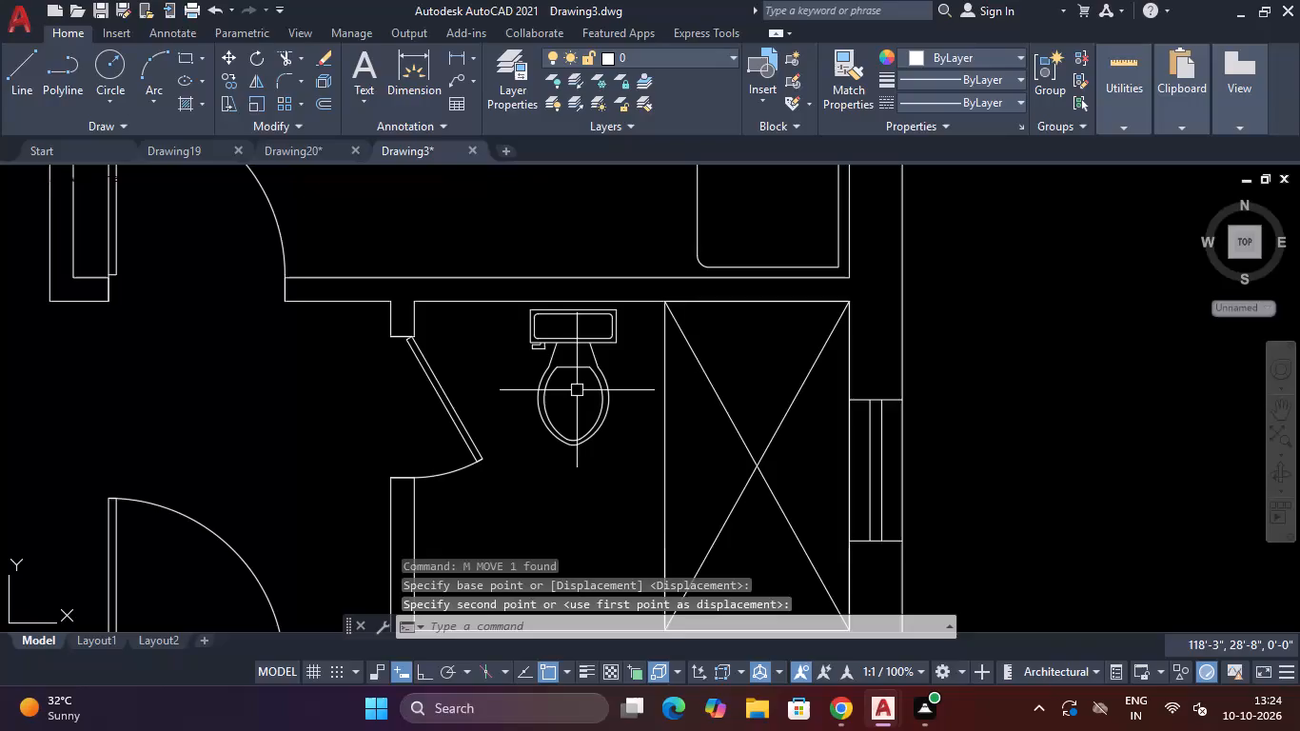
Move the toilet in the southern bathroom about 7" west, away from the shower.
scroll(575, 466, "down", 2)
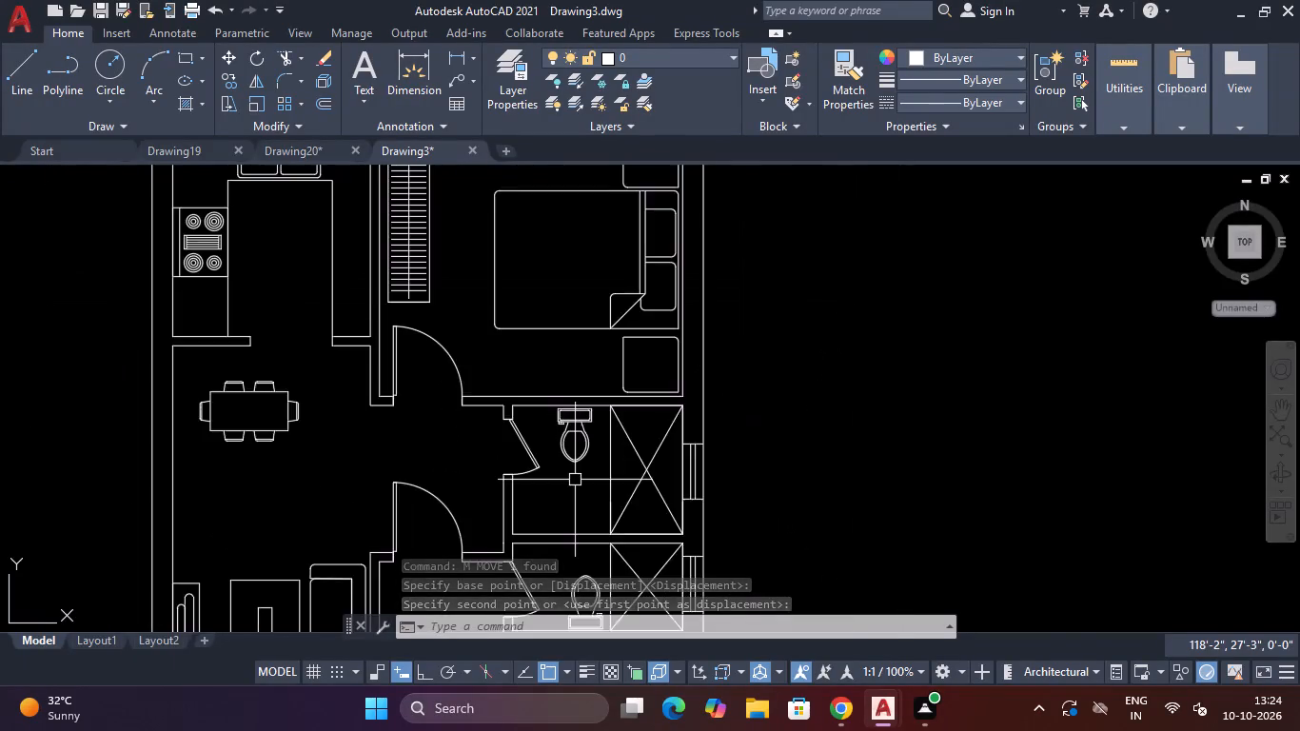
scroll(574, 484, "down", 2)
scroll(569, 545, "up", 3)
left_click(600, 483)
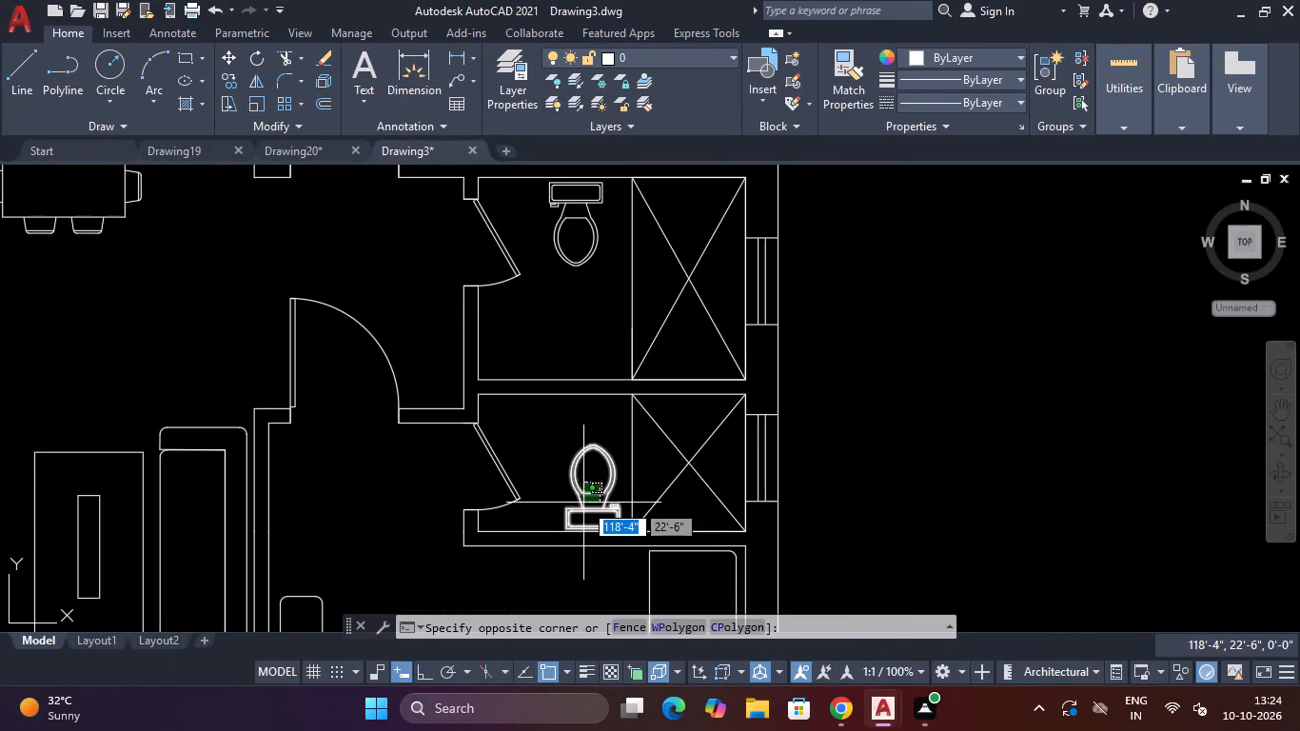
left_click(583, 503)
type("M")
key("space")
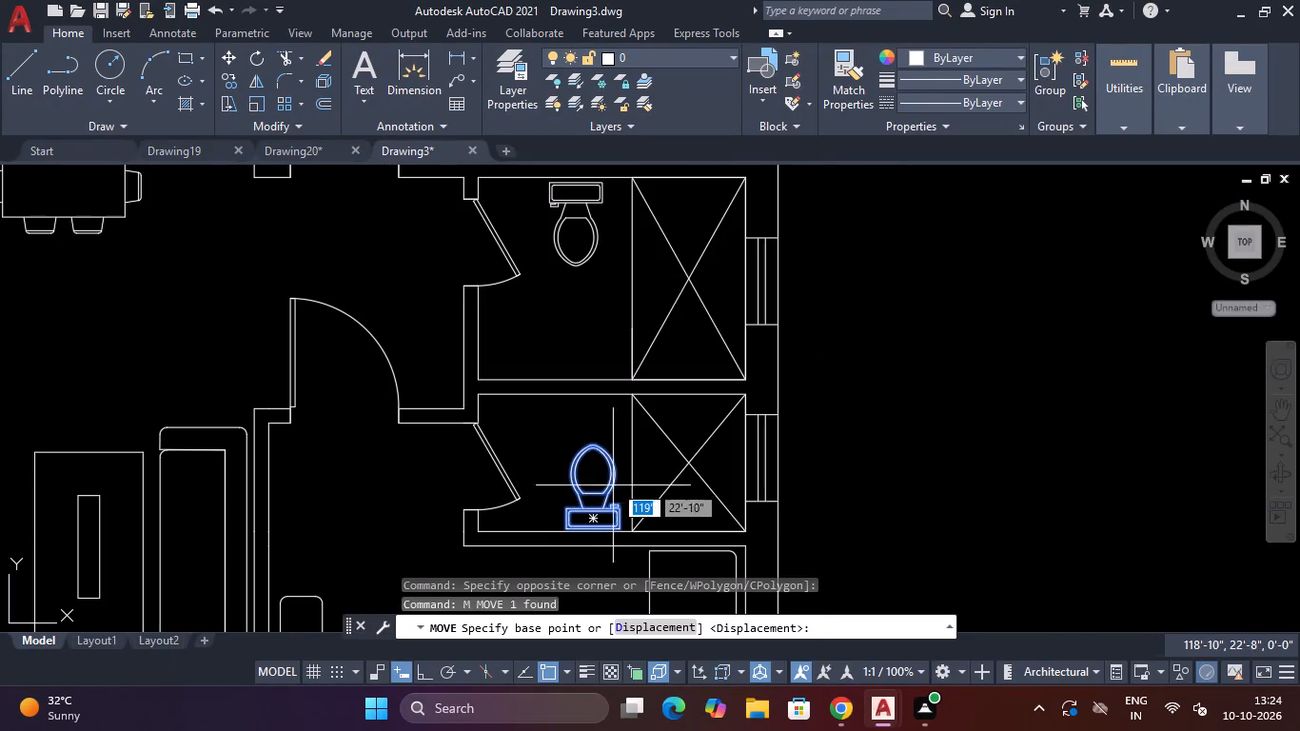
left_click(599, 472)
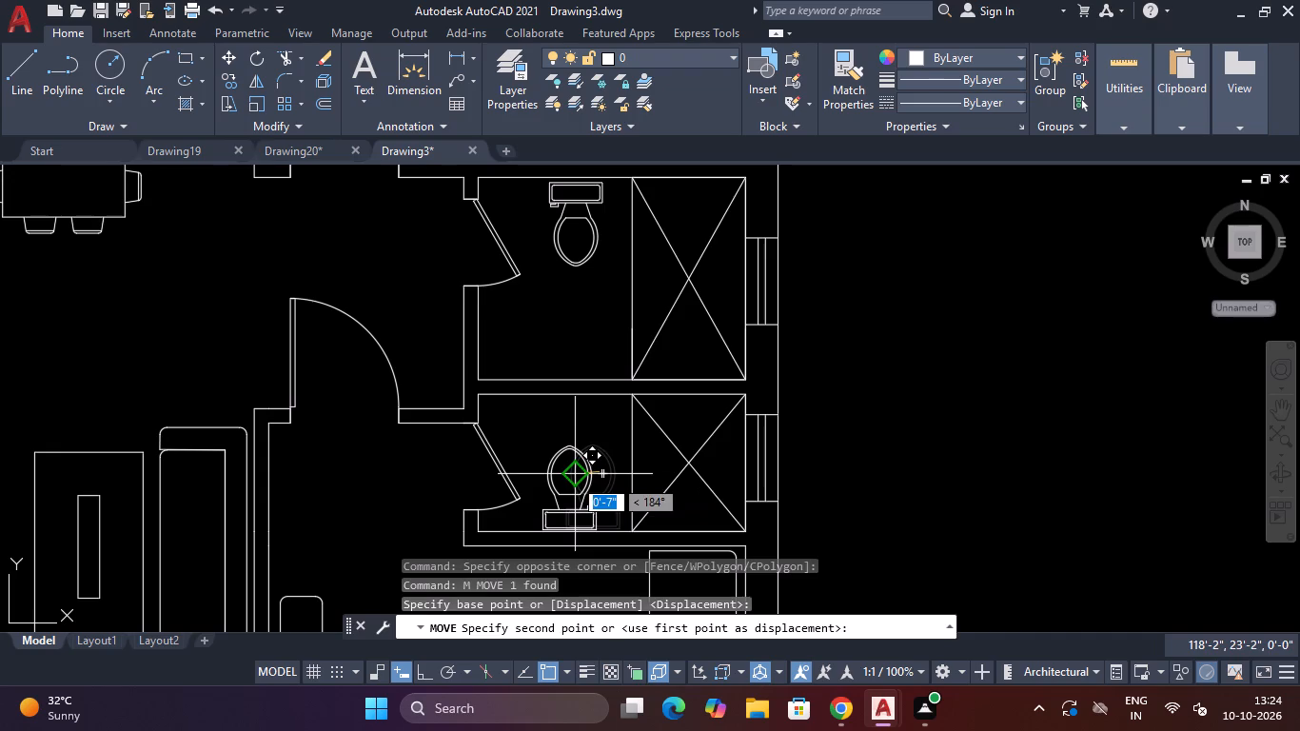
left_click(573, 478)
scroll(581, 474, "down", 3)
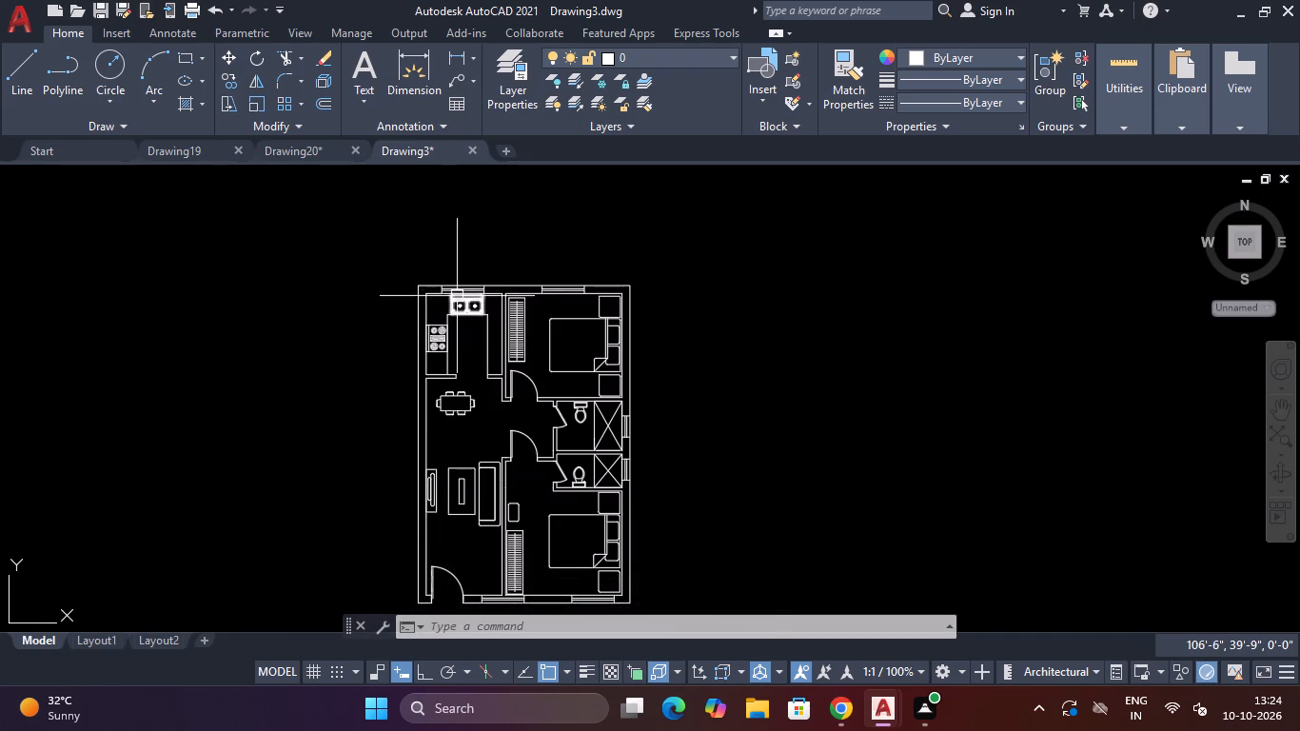
key("Escape")
key("Escape")
Move the living room's center table, both its outer and inner rectangles, about 1" west towards the wall unit.
scroll(468, 435, "down", 3)
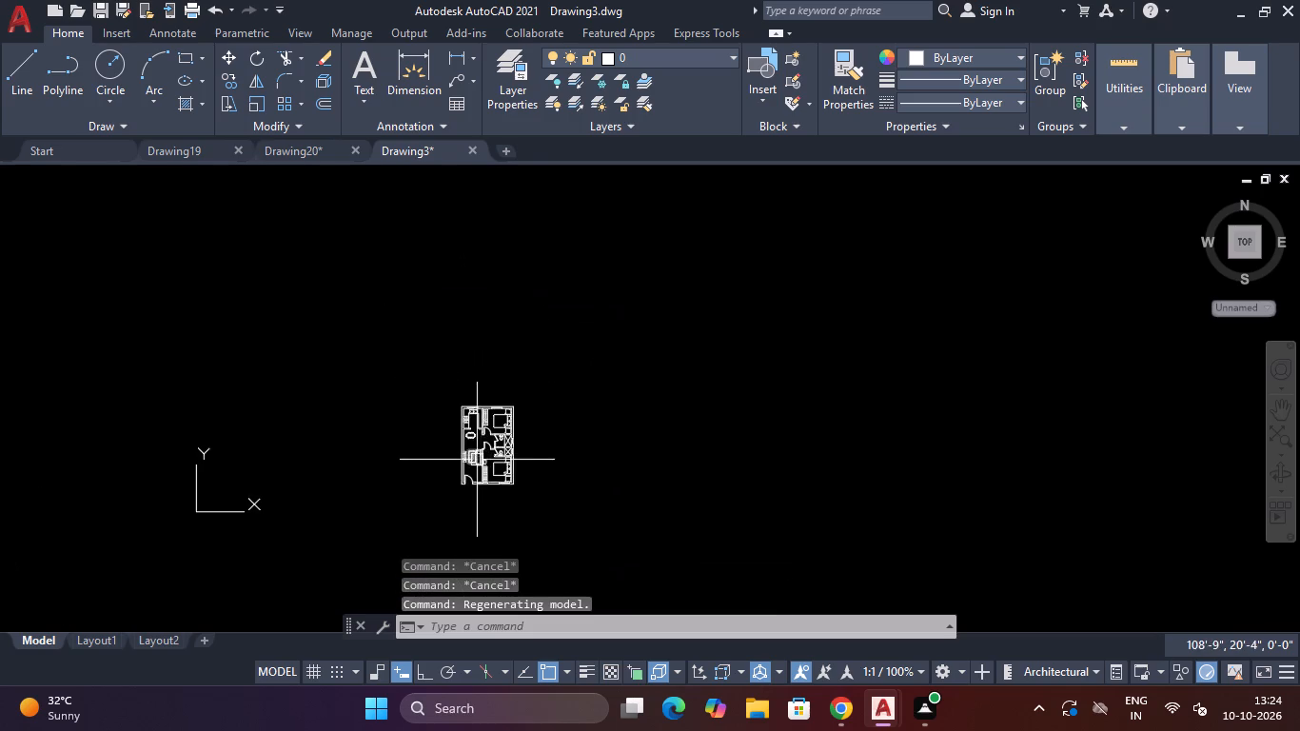
scroll(477, 461, "up", 4)
left_click(445, 385)
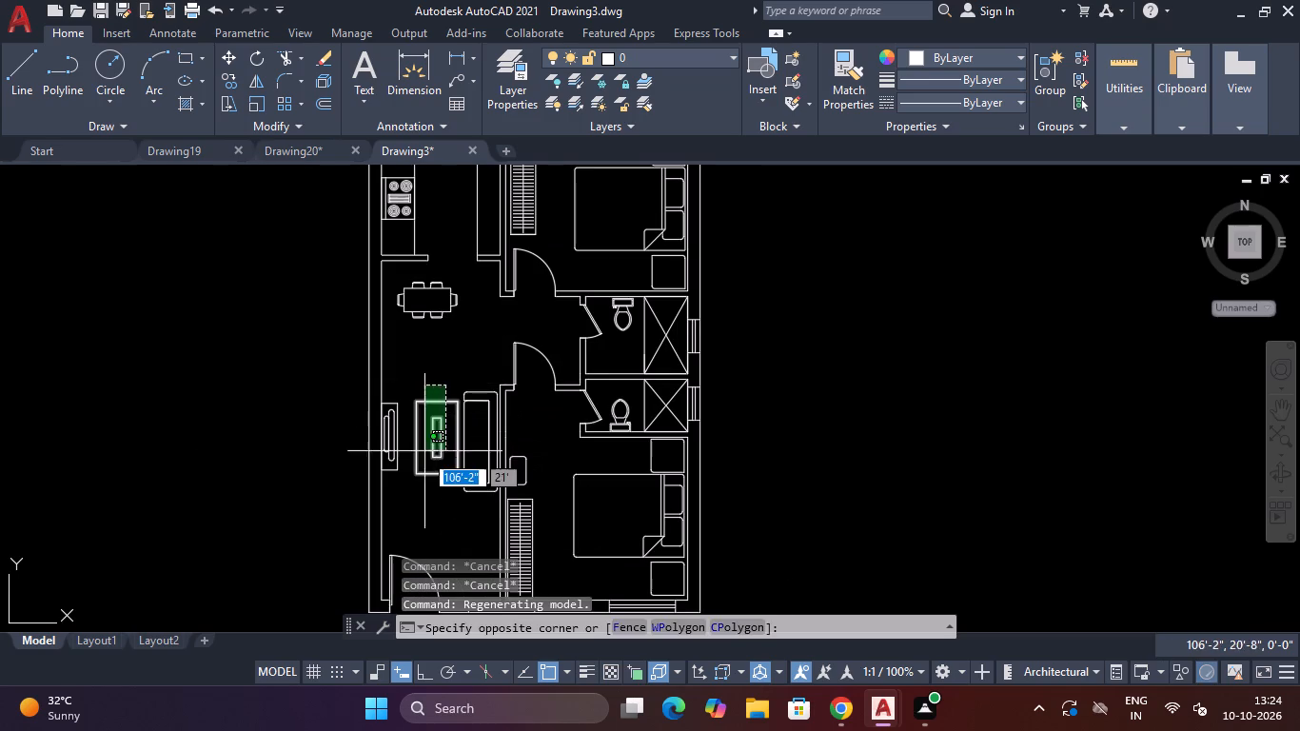
left_click(423, 462)
type("M")
key("space")
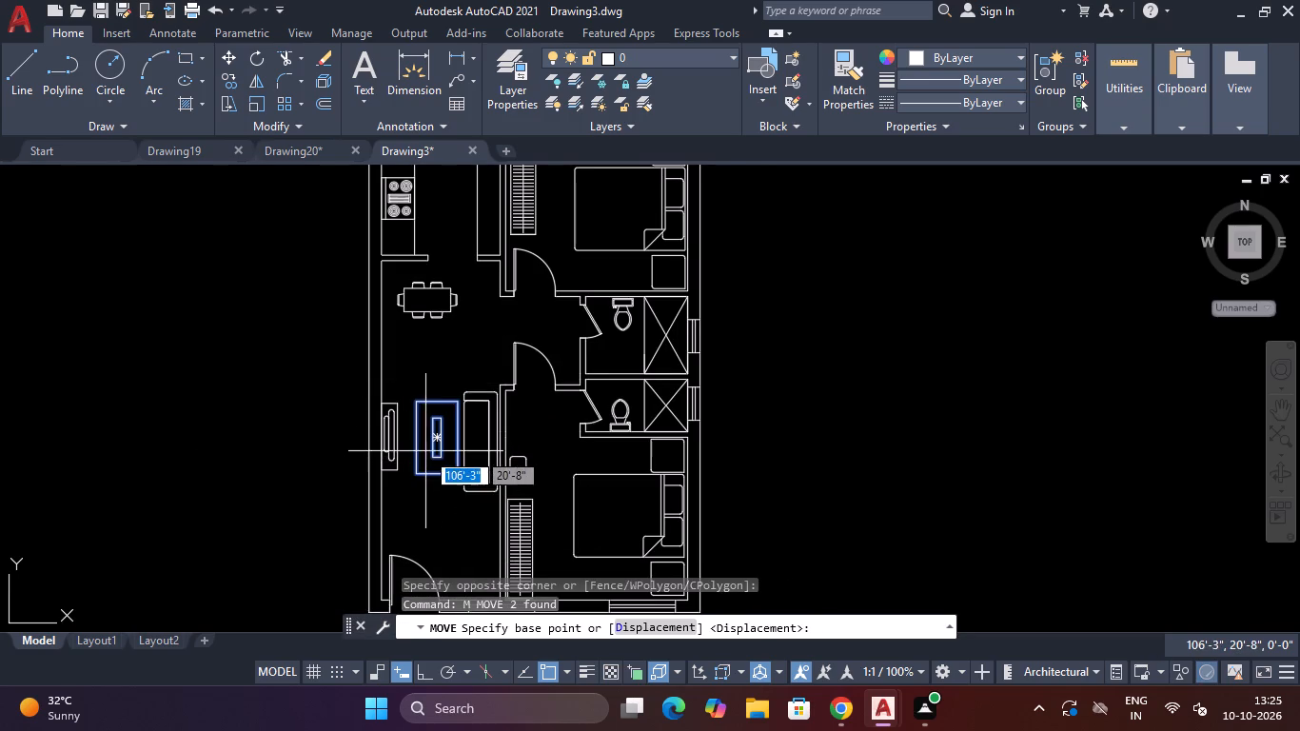
scroll(425, 451, "up", 3)
left_click(460, 405)
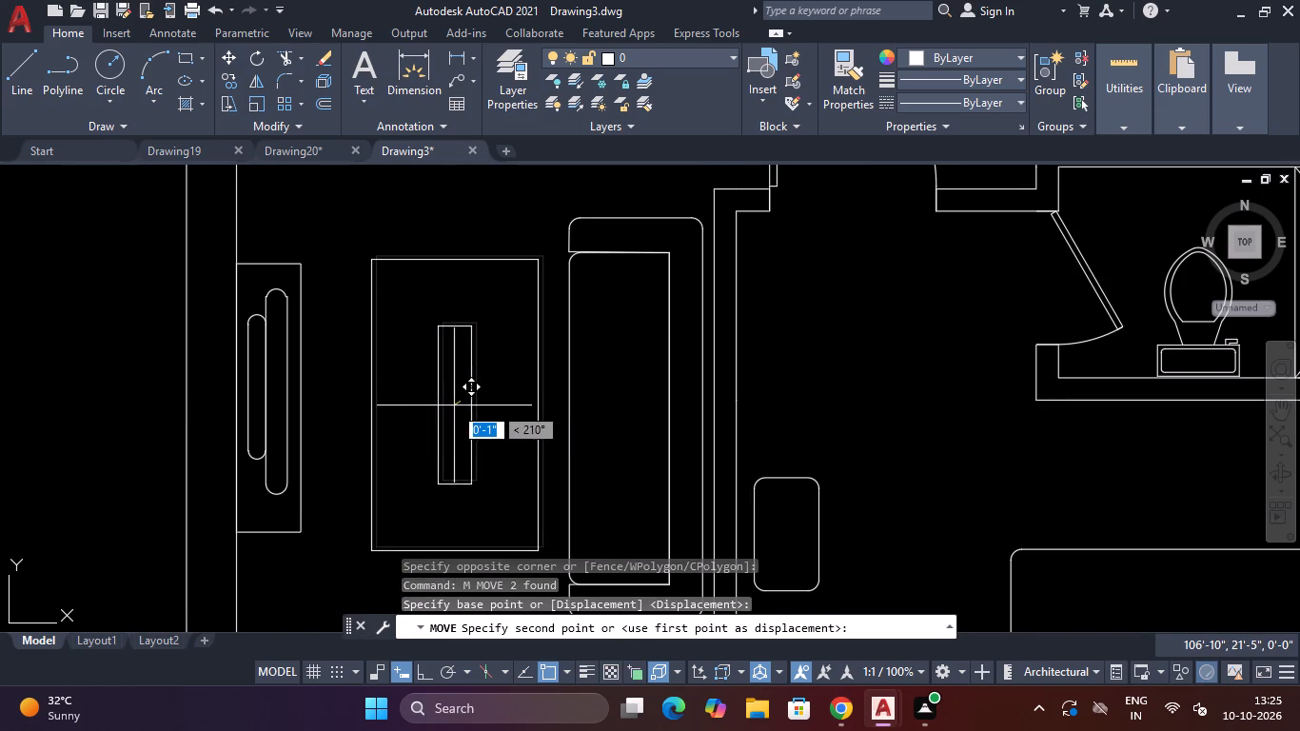
left_click(451, 406)
scroll(451, 406, "down", 3)
scroll(448, 408, "up", 2)
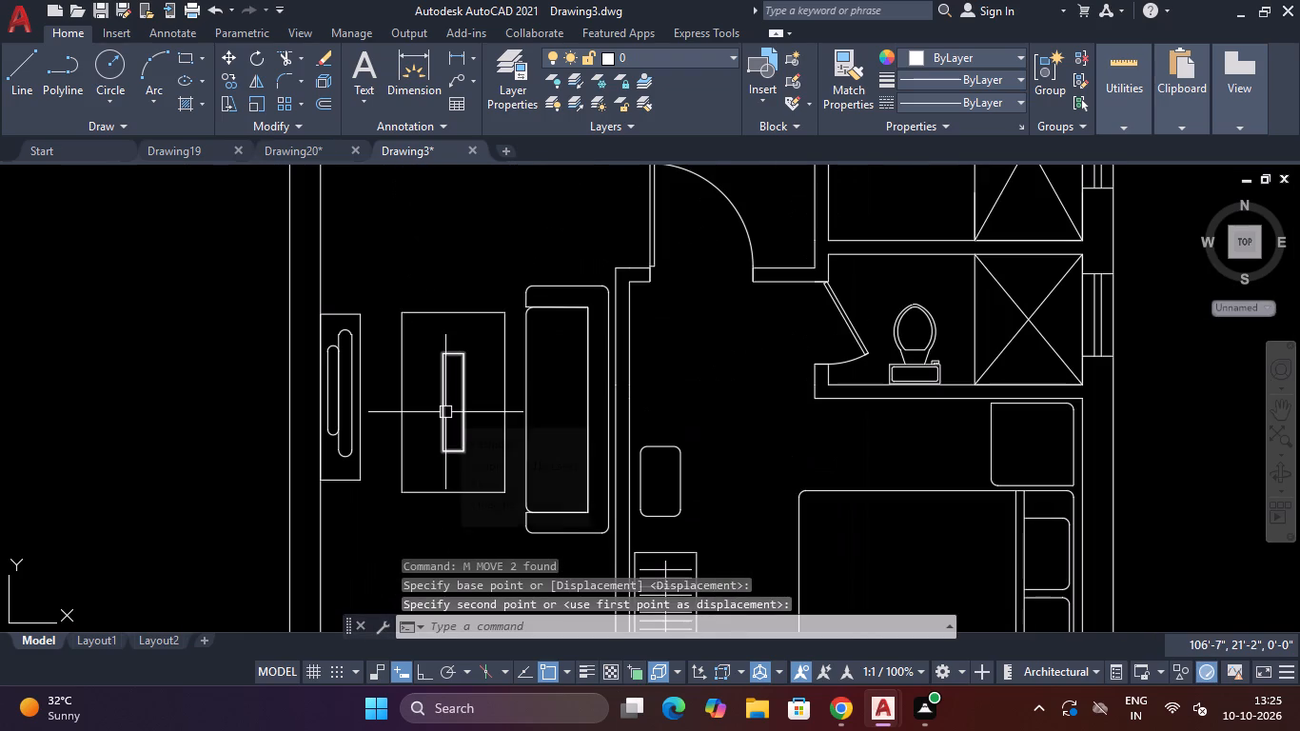
key("Escape")
key("Escape")
Examine the furniture layout across the floor plan, from the living room to the kitchen and north bedroom.
scroll(469, 361, "up", 3)
scroll(481, 362, "down", 5)
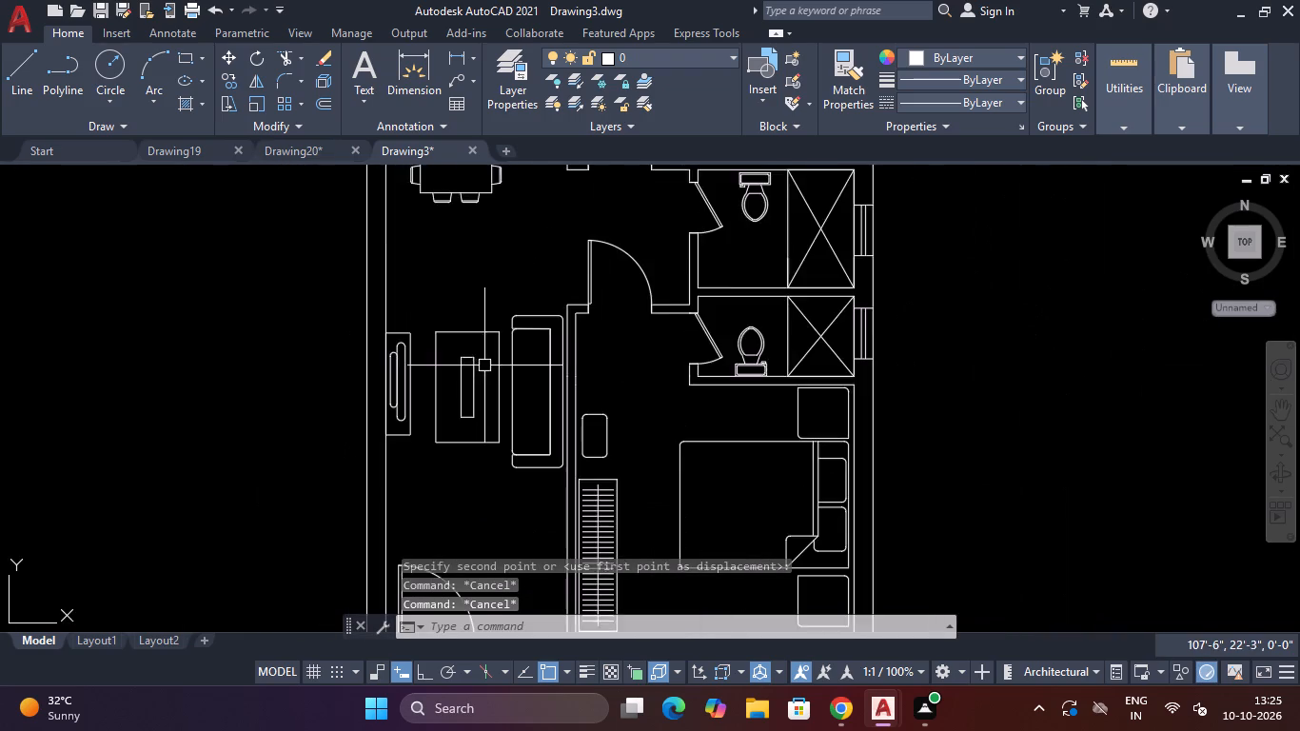
scroll(484, 365, "down", 2)
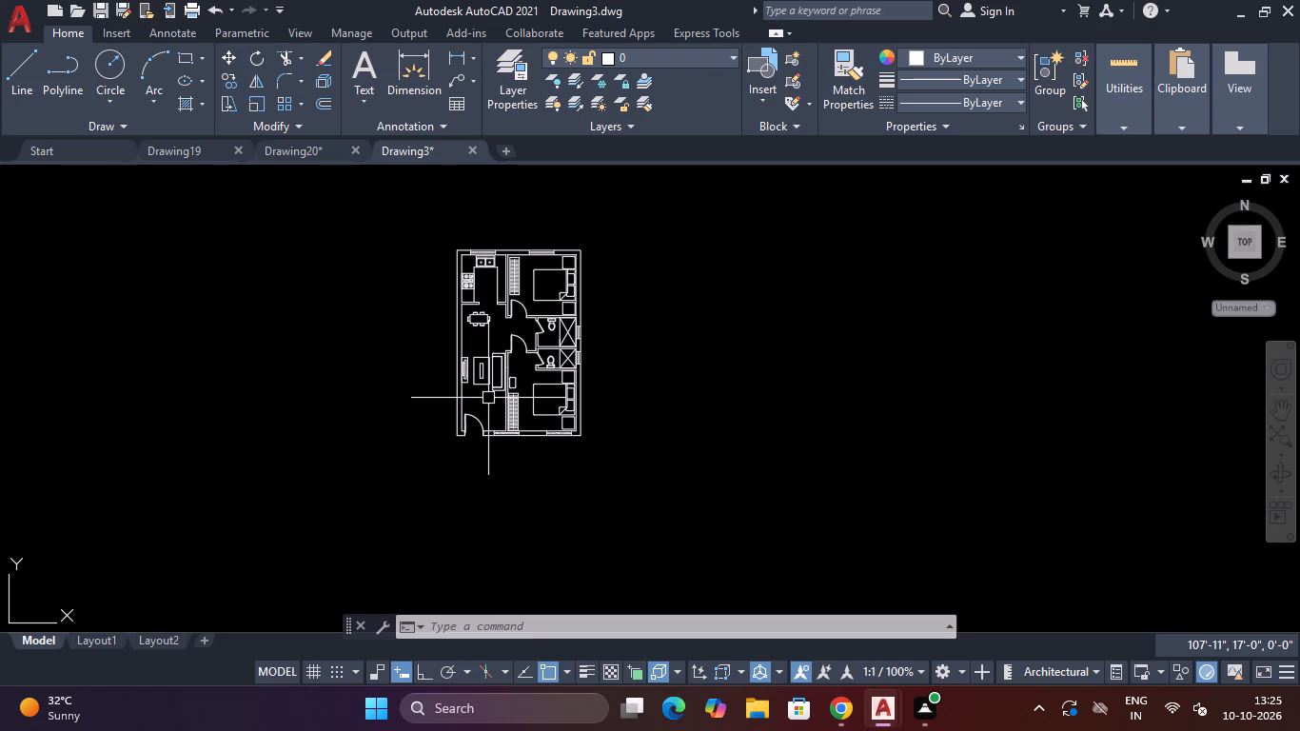
scroll(464, 396, "up", 2)
scroll(555, 322, "up", 3)
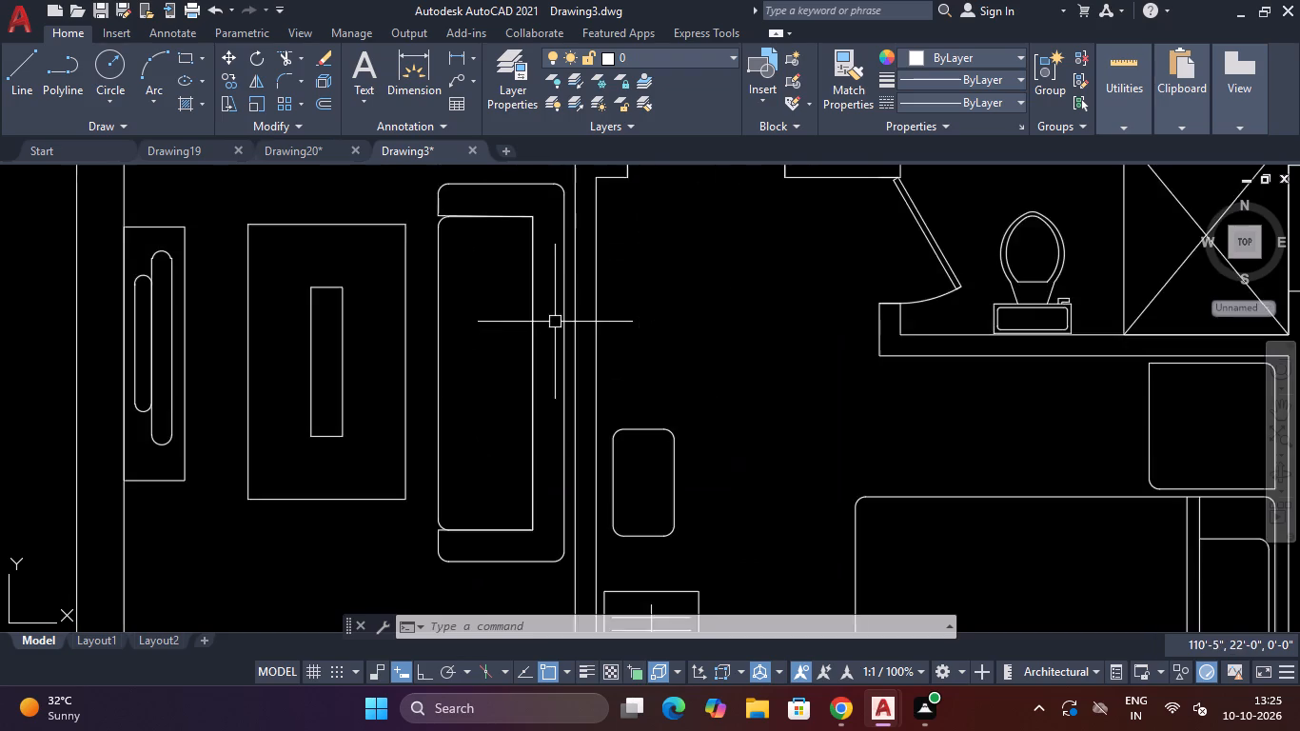
scroll(555, 322, "down", 4)
key("Escape")
key("Escape")
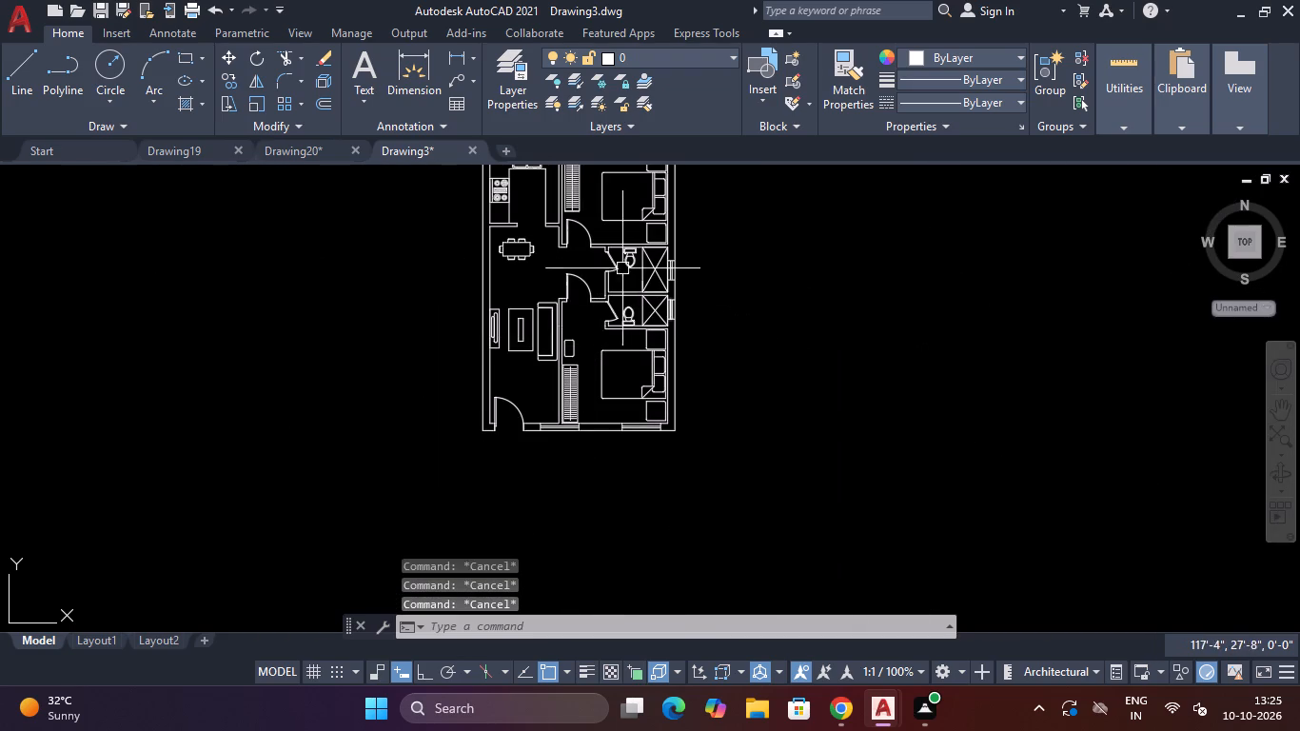
scroll(621, 263, "up", 1)
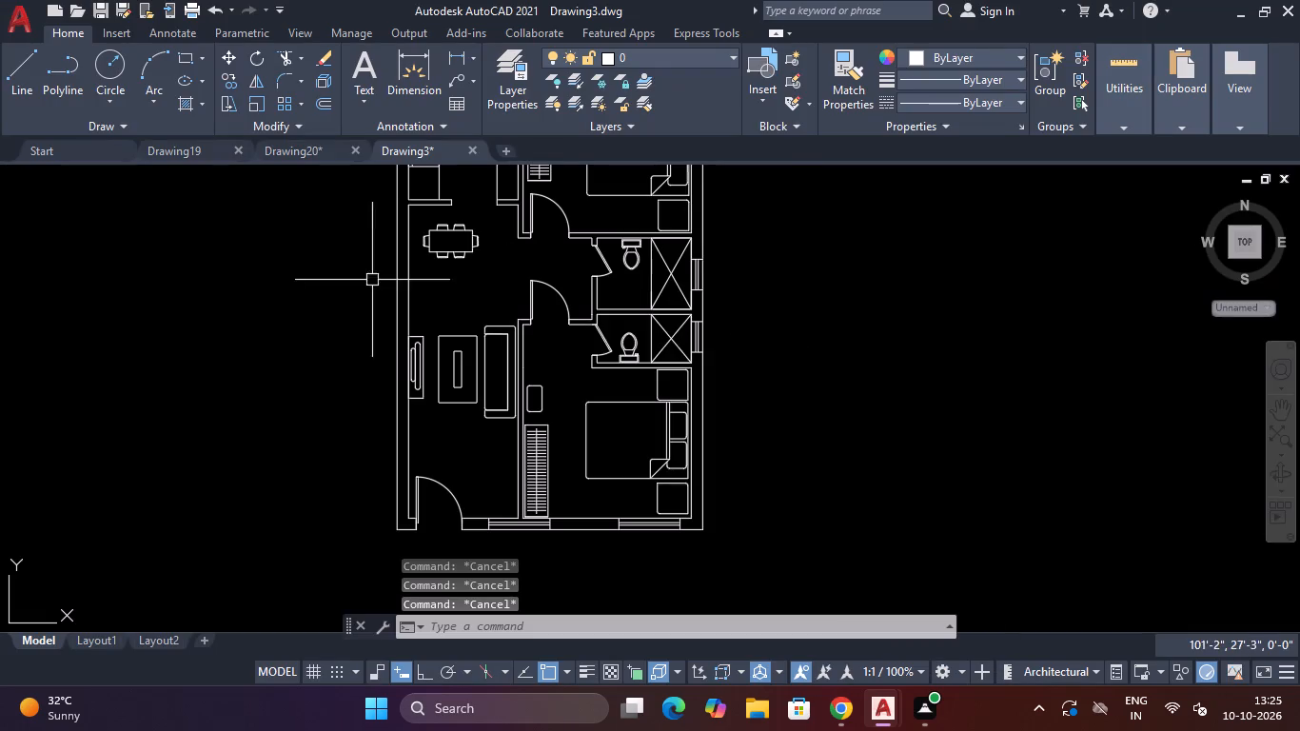
scroll(486, 422, "down", 2)
scroll(476, 372, "up", 3)
scroll(476, 327, "down", 3)
scroll(470, 250, "up", 2)
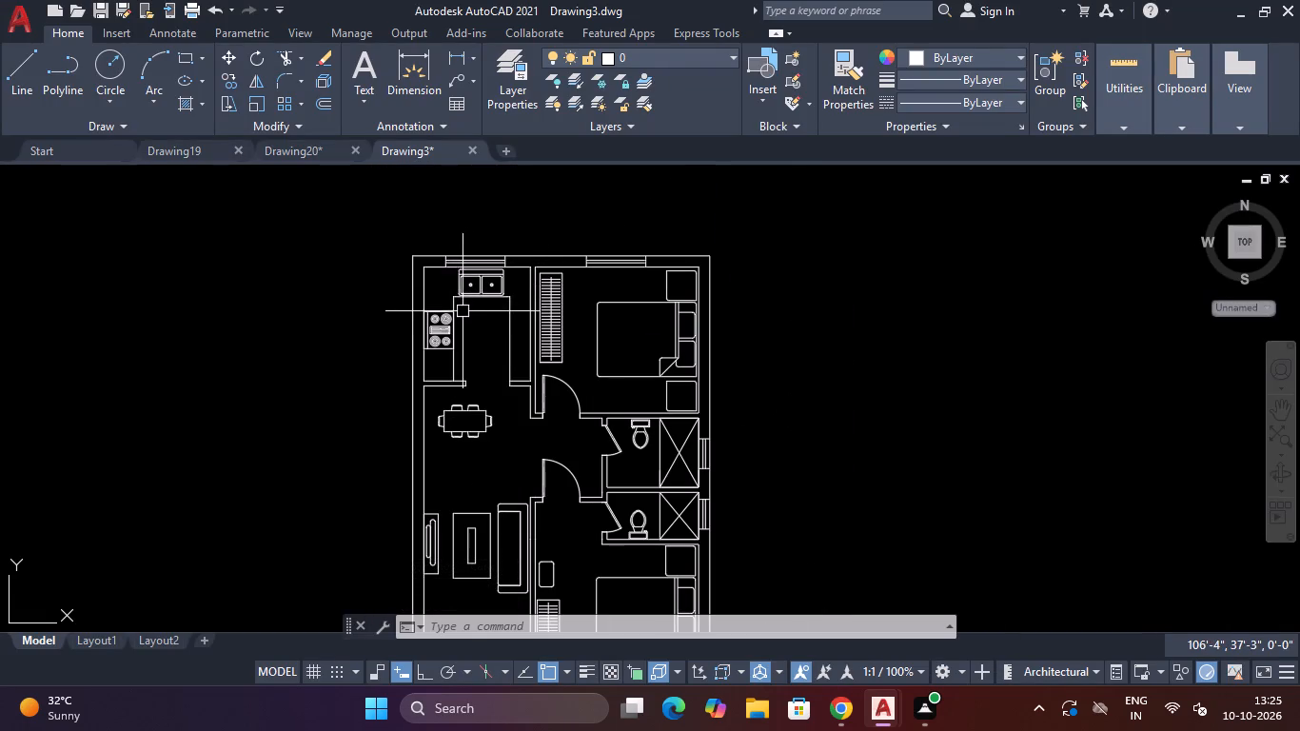
scroll(497, 307, "up", 3)
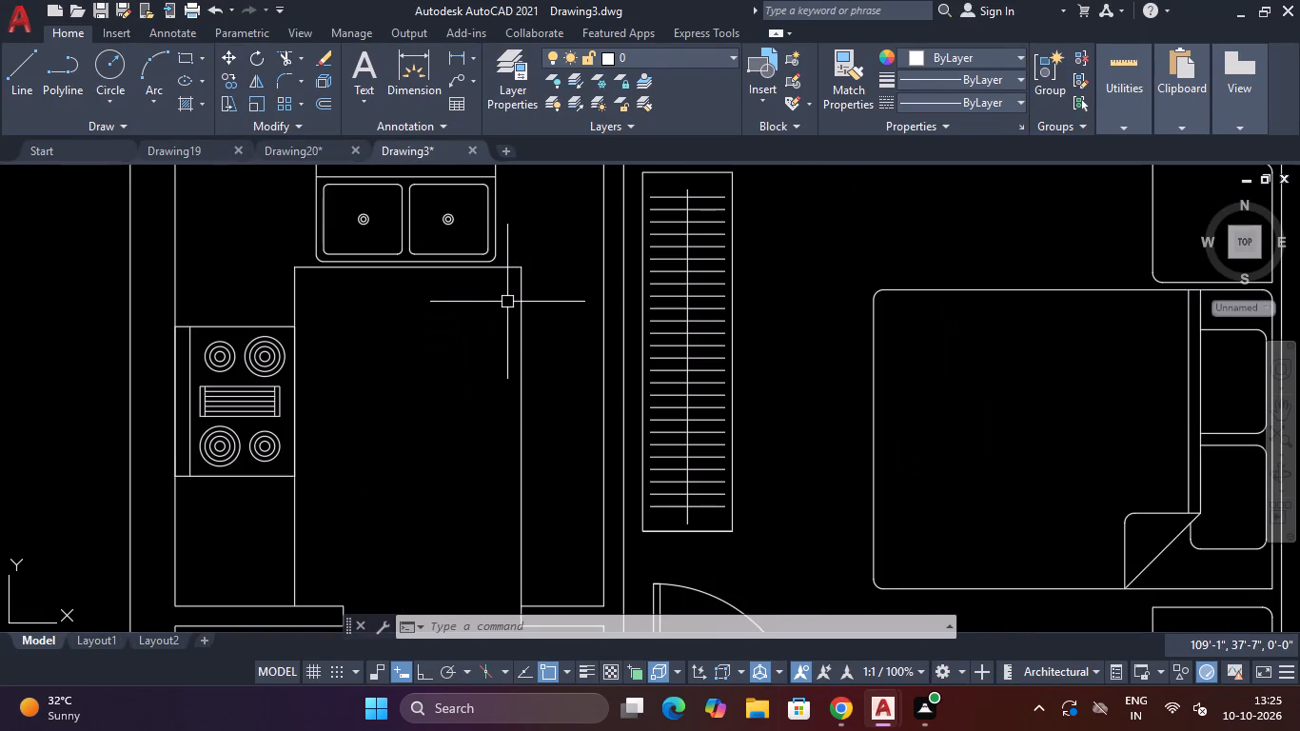
scroll(501, 267, "down", 2)
scroll(490, 209, "up", 1)
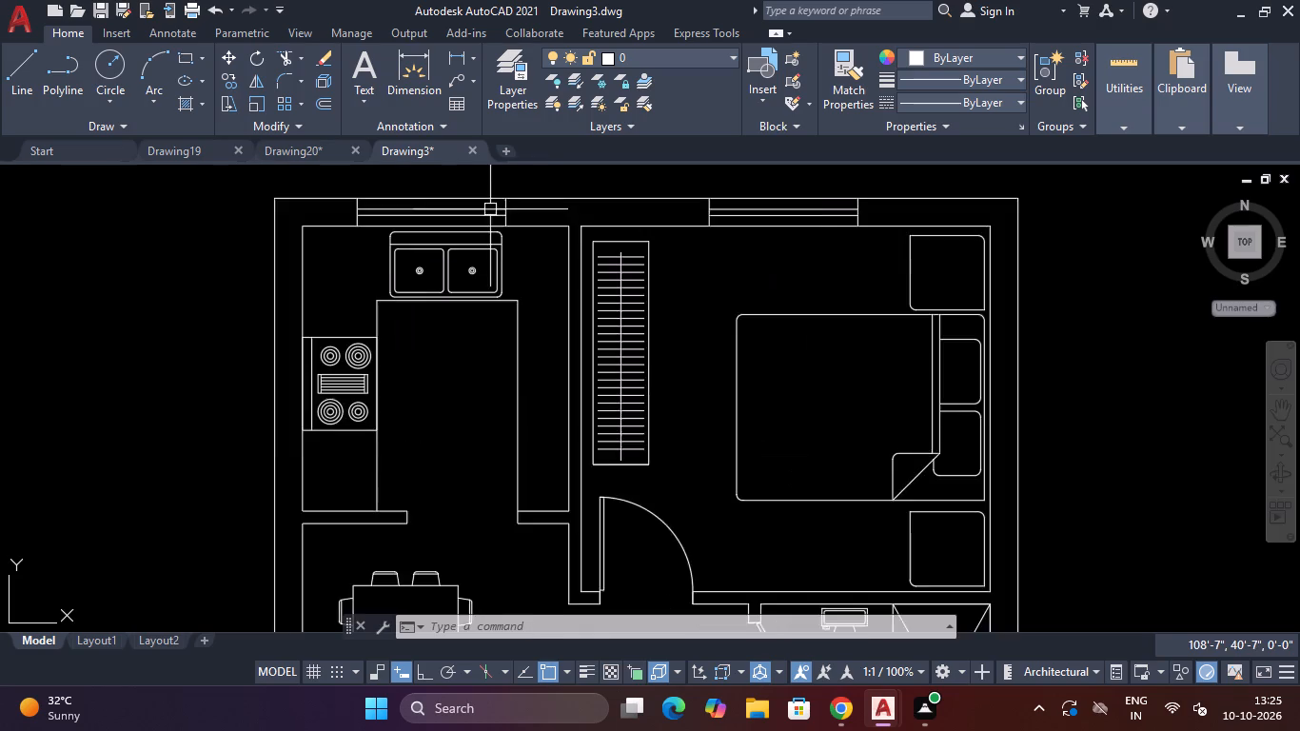
scroll(490, 209, "up", 1)
key("Escape")
key("Escape")
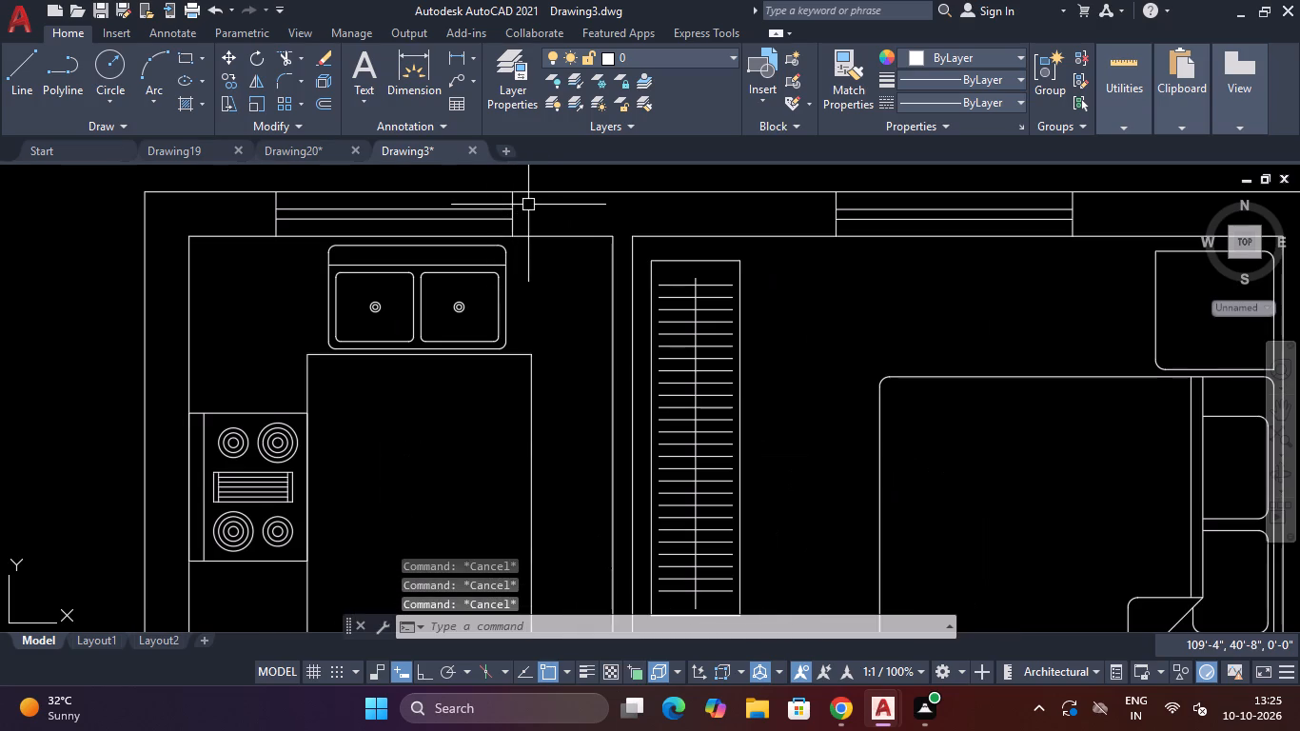
scroll(528, 205, "up", 2)
scroll(731, 370, "down", 1)
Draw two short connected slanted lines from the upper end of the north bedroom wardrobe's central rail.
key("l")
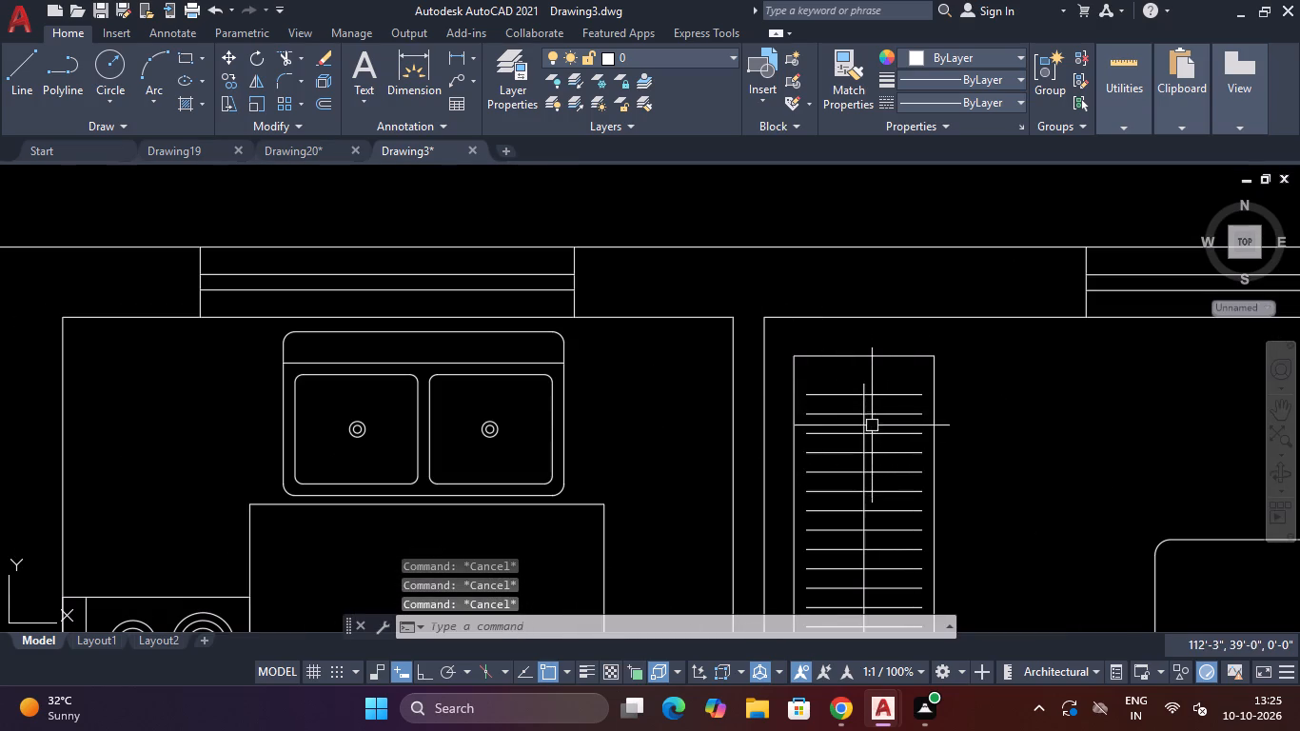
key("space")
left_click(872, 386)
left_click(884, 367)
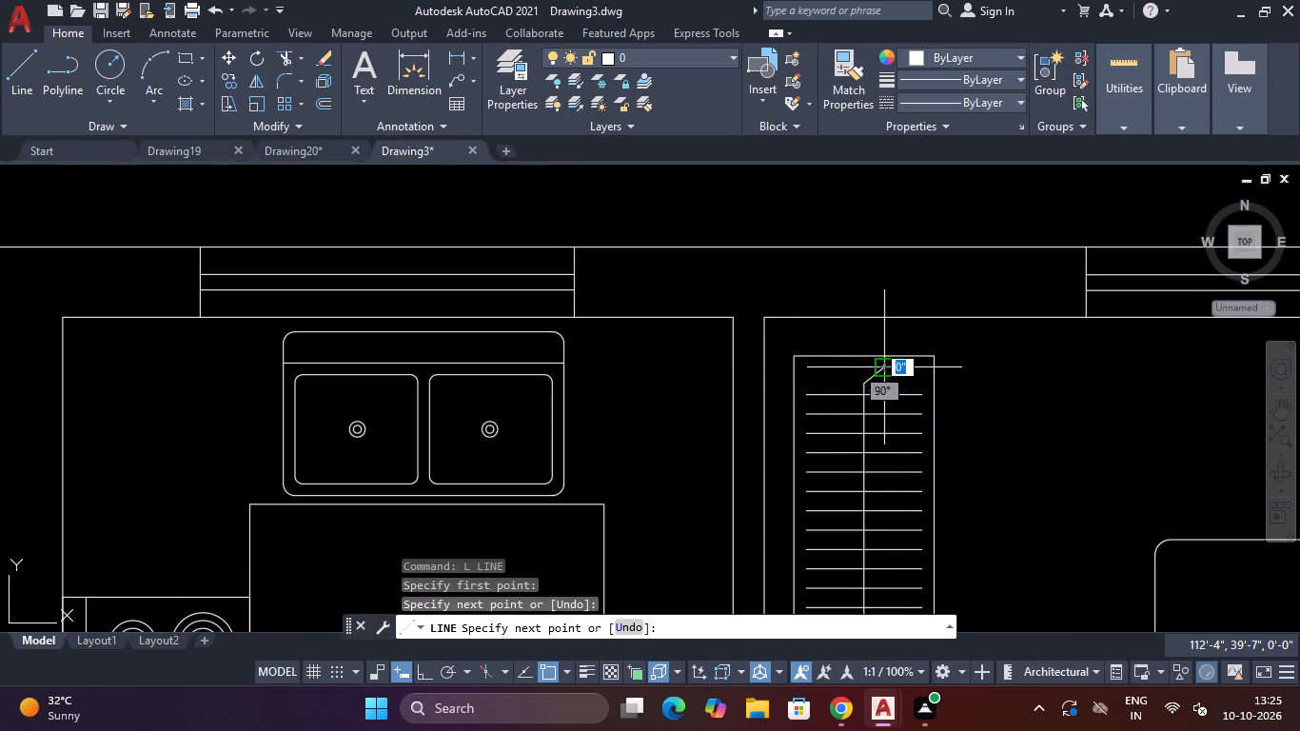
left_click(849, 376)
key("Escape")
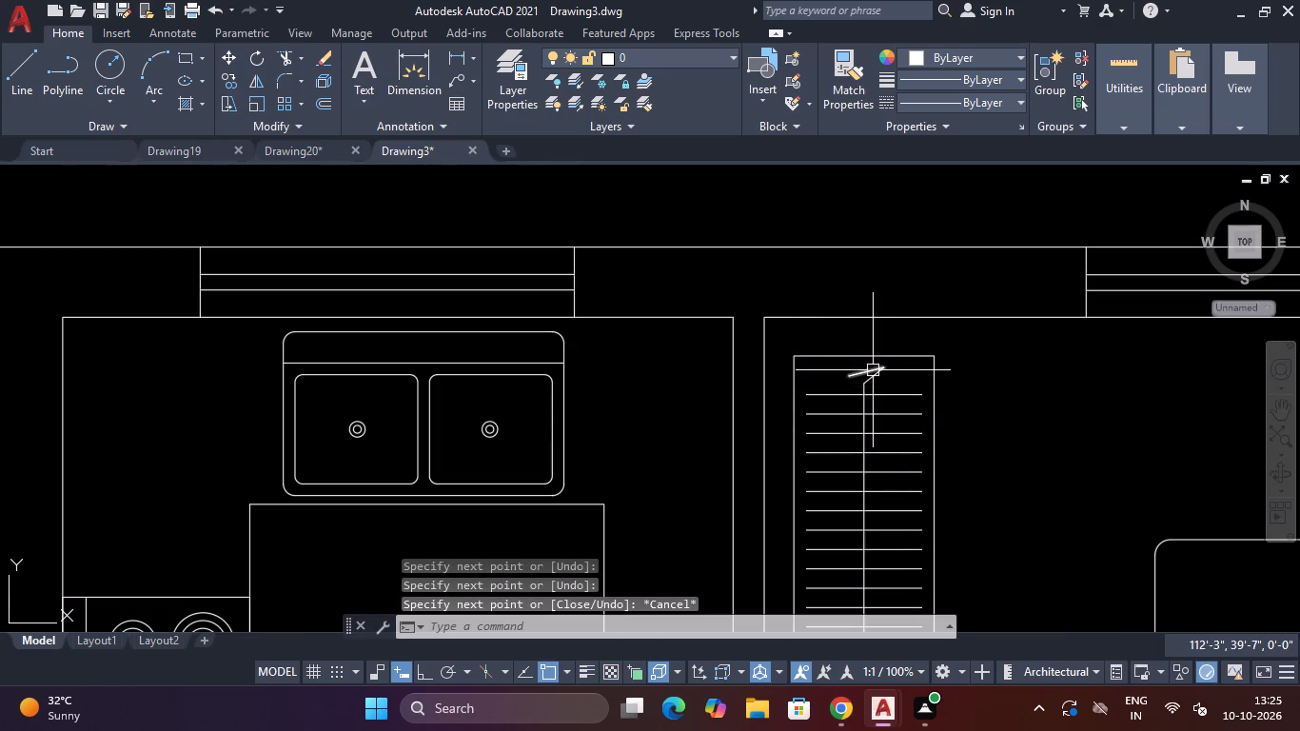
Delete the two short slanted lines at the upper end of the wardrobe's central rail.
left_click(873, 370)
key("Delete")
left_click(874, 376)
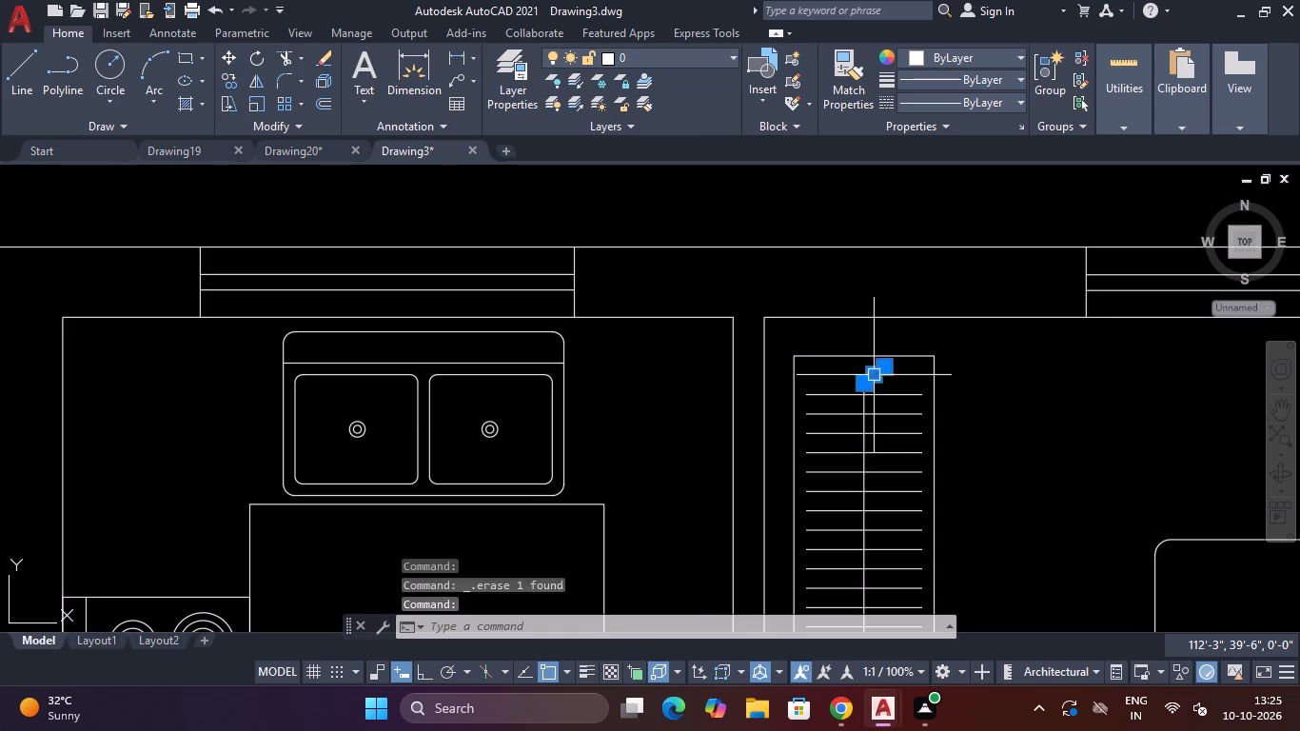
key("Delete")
Draw two slanted lines between adjacent hanger lines in the upper half of the north bedroom wardrobe, sloping in opposite directions.
key("l")
key("space")
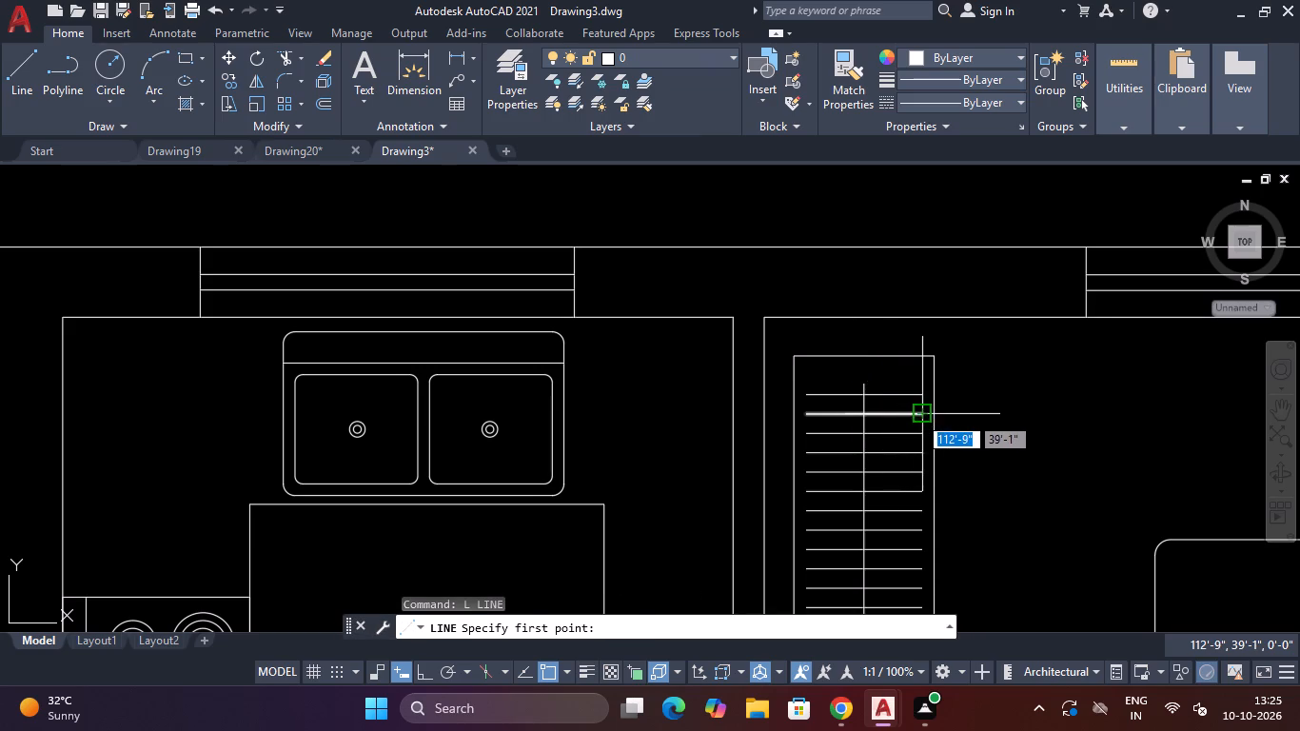
left_click(917, 415)
left_click(809, 431)
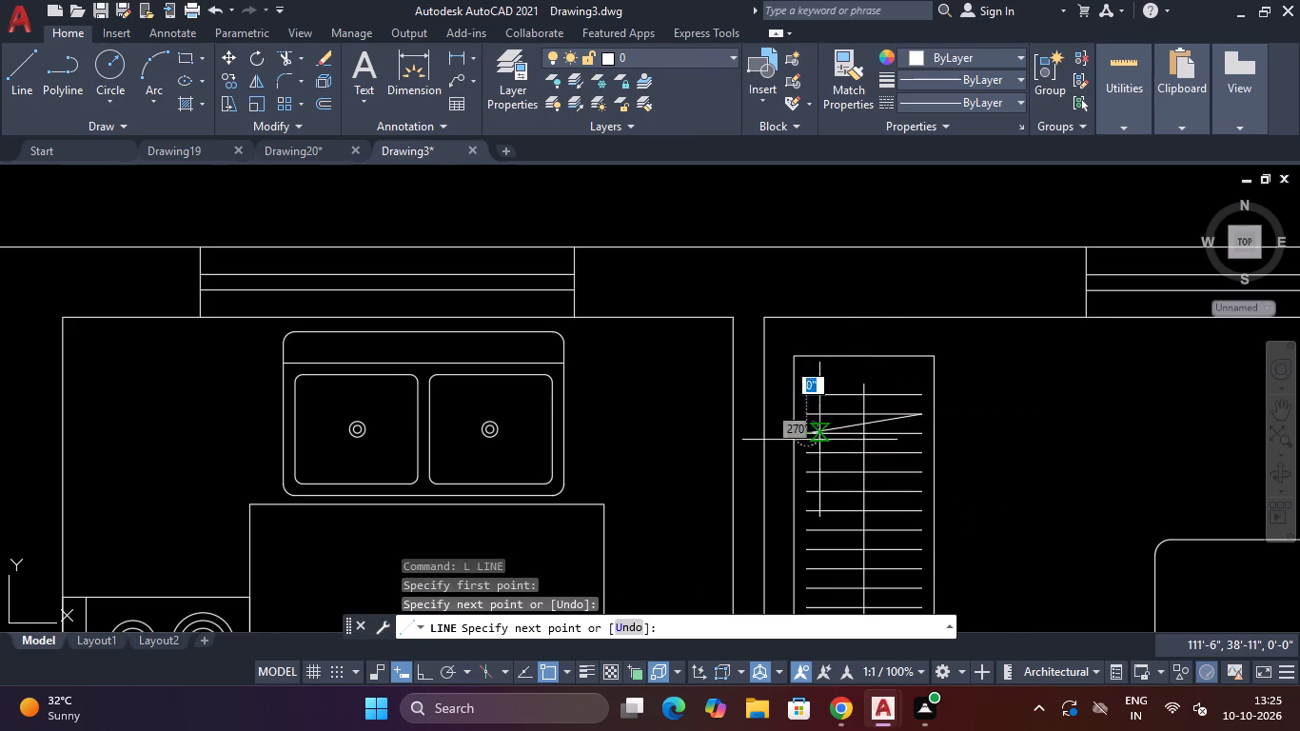
key("Escape")
key("space")
scroll(905, 487, "down", 3)
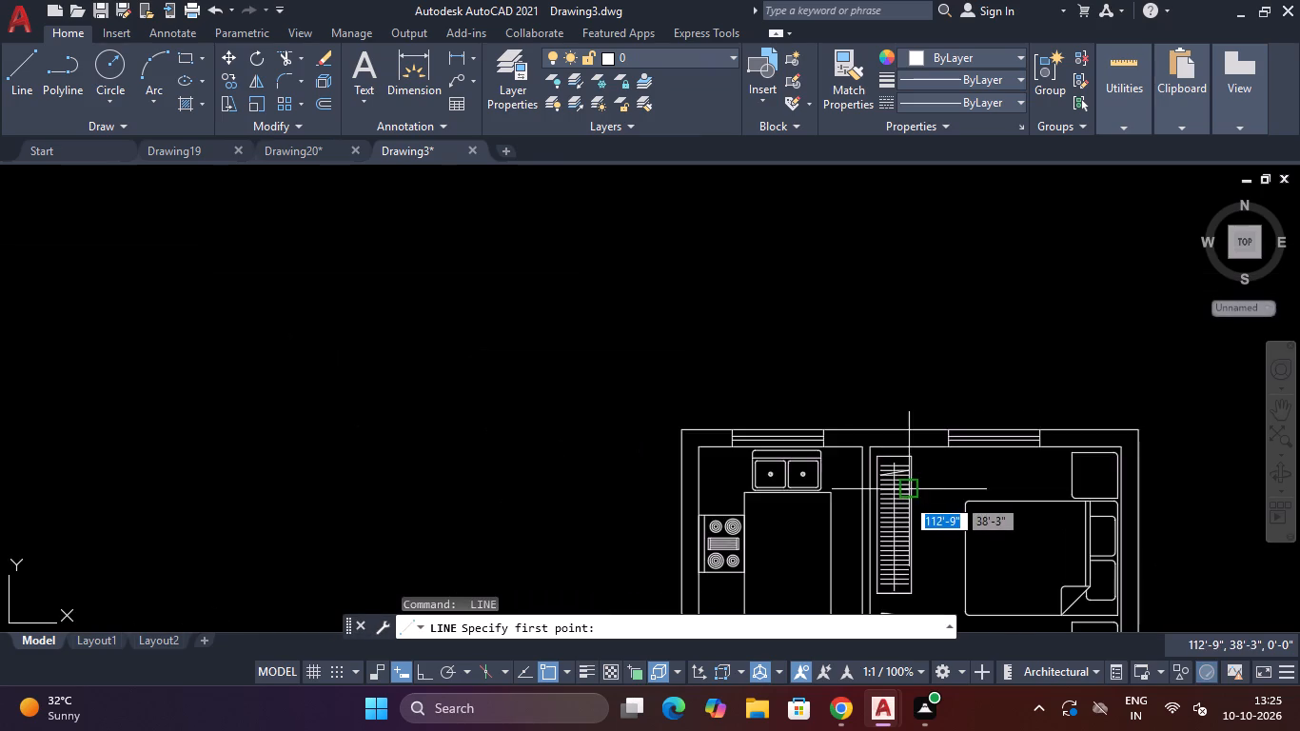
scroll(898, 503, "up", 3)
left_click_drag(813, 471, 821, 478)
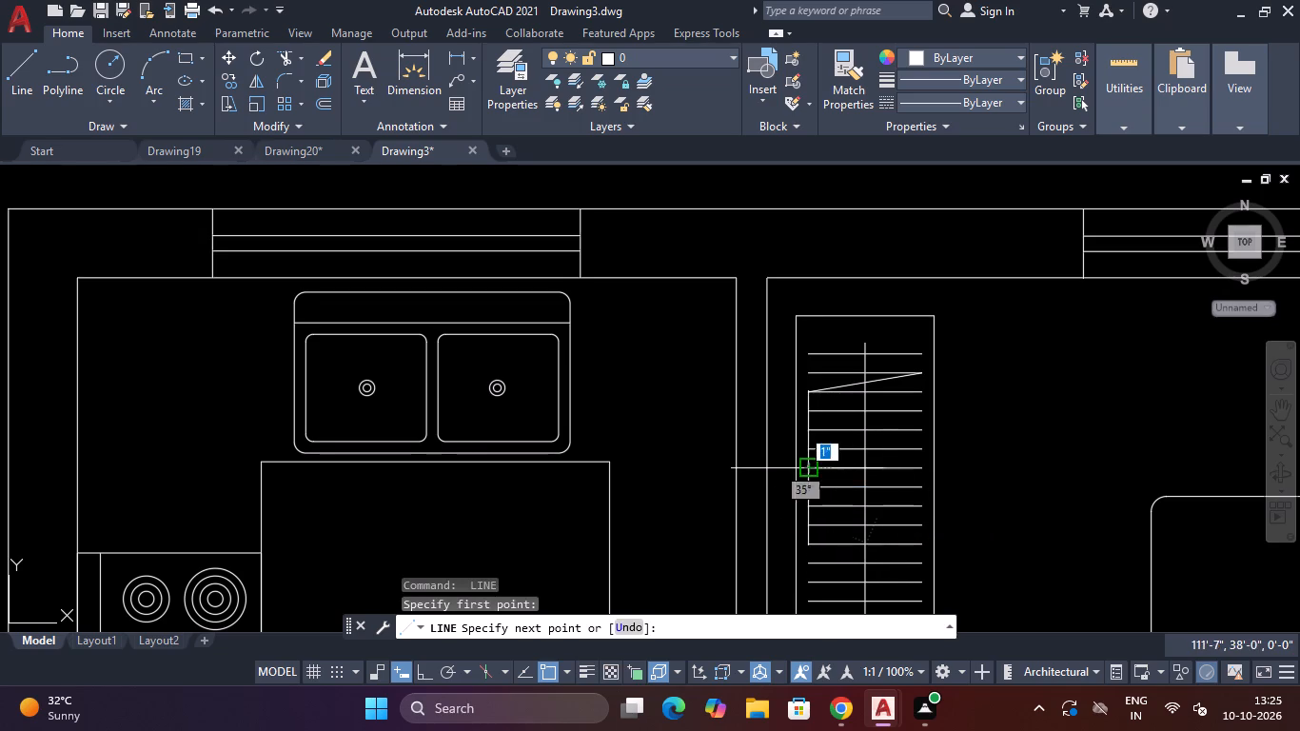
left_click(918, 487)
key("Escape")
Draw two more slanted lines in the lower half of the north bedroom wardrobe, each joining opposite ends of adjacent hanger lines.
key("space")
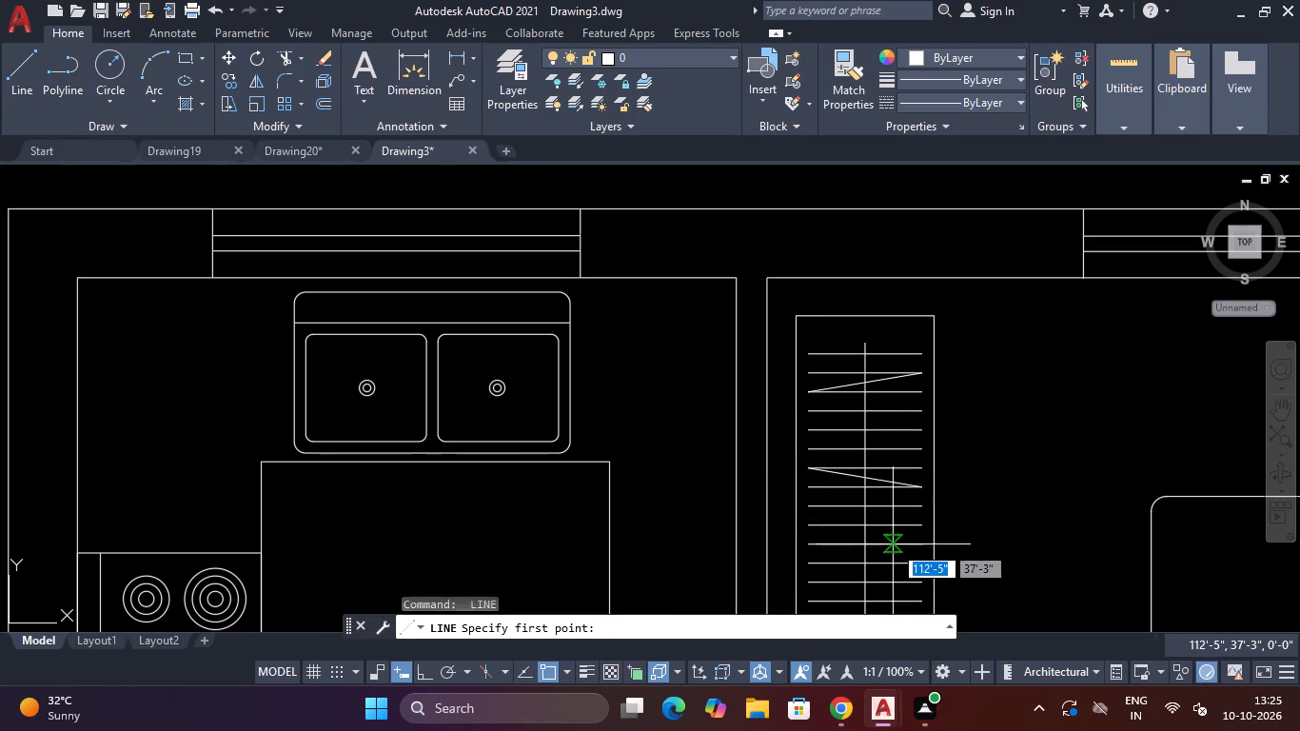
scroll(893, 551, "down", 4)
scroll(892, 579, "up", 4)
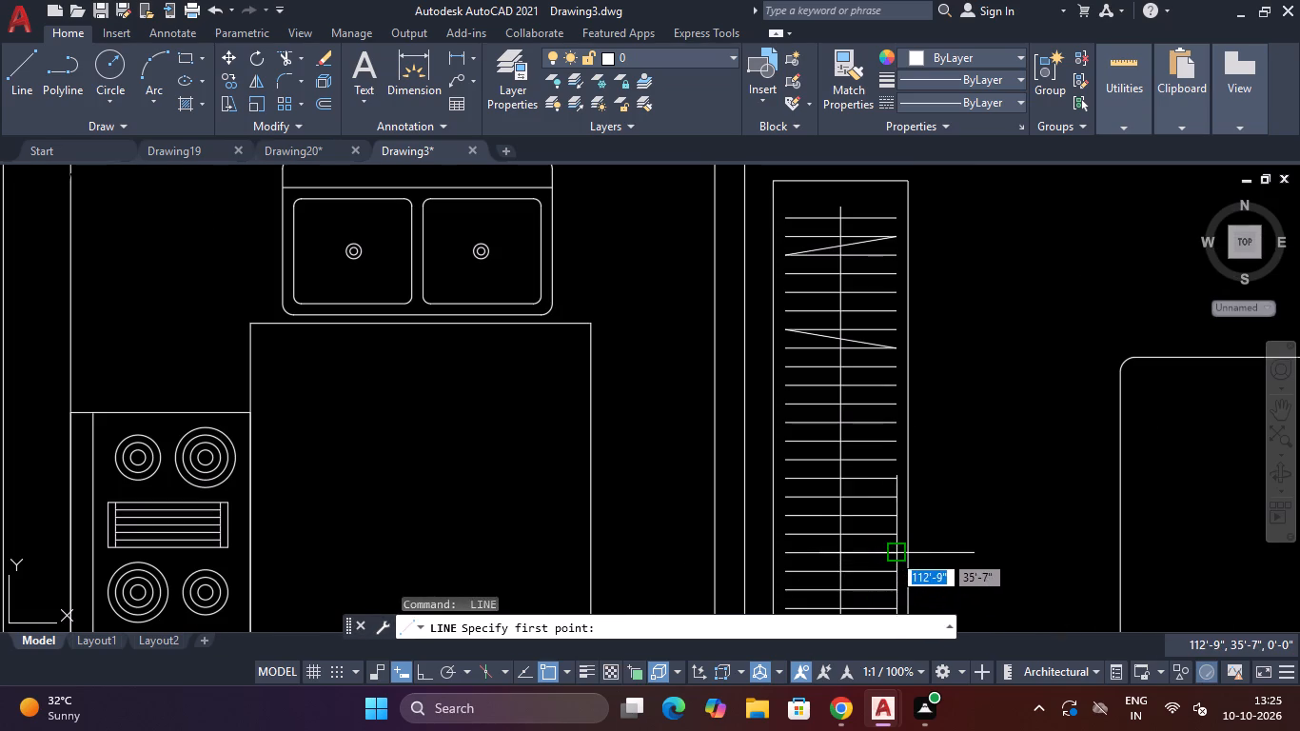
left_click_drag(892, 553, 880, 560)
left_click(781, 572)
key("Escape")
scroll(806, 569, "down", 5)
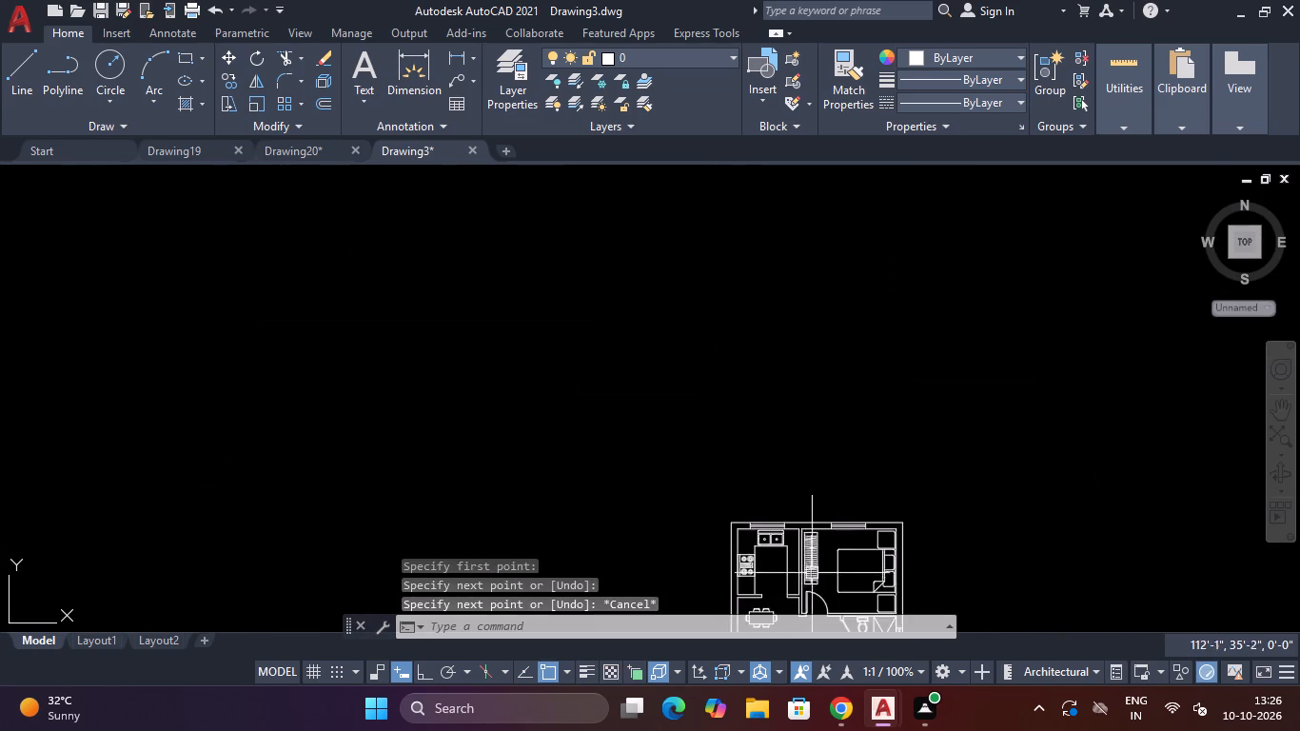
scroll(811, 599, "up", 4)
key("space")
scroll(800, 461, "up", 4)
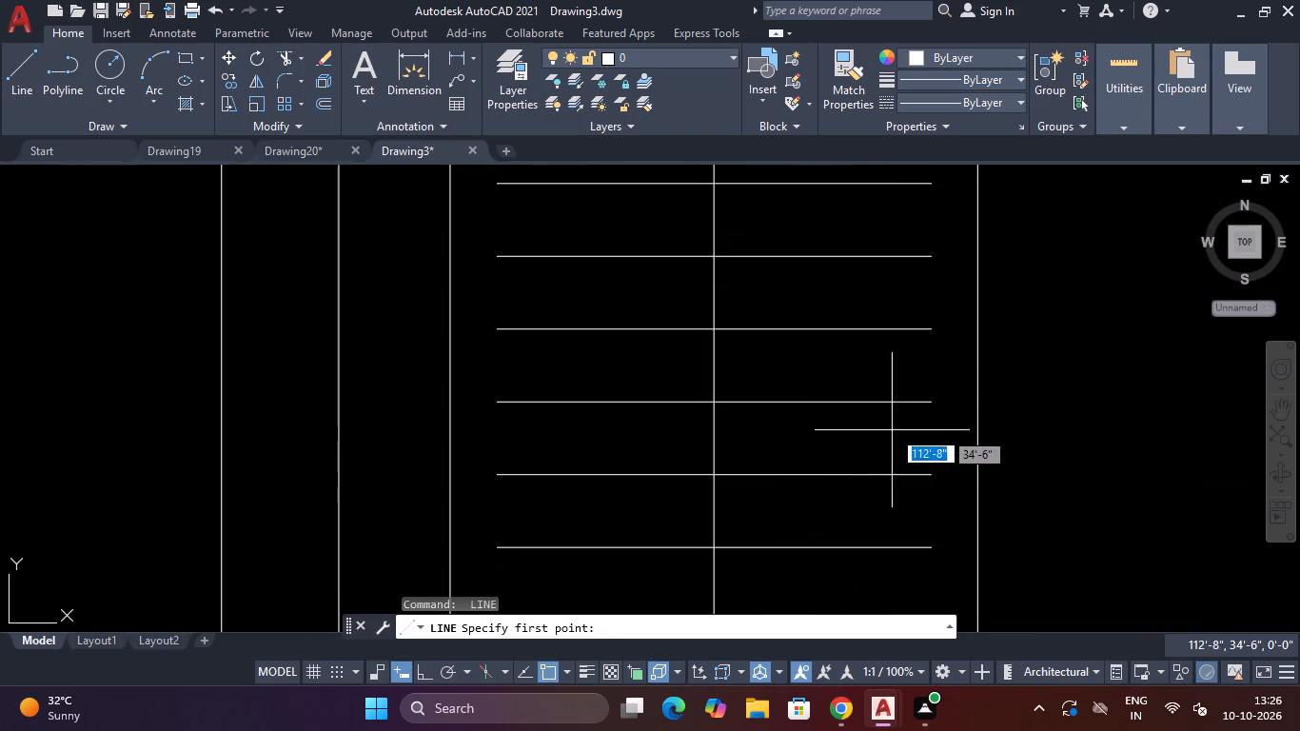
left_click_drag(926, 403, 913, 409)
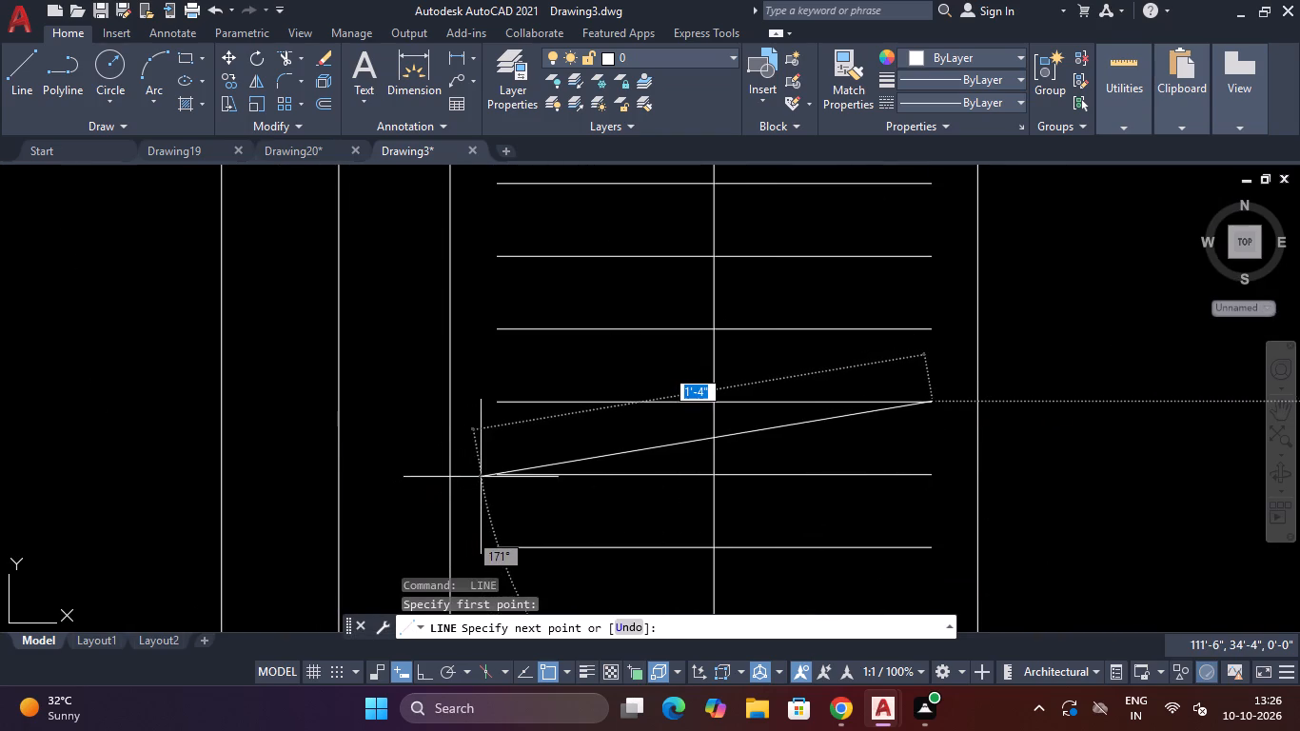
left_click(494, 471)
scroll(509, 470, "down", 5)
key("Escape")
scroll(409, 331, "down", 3)
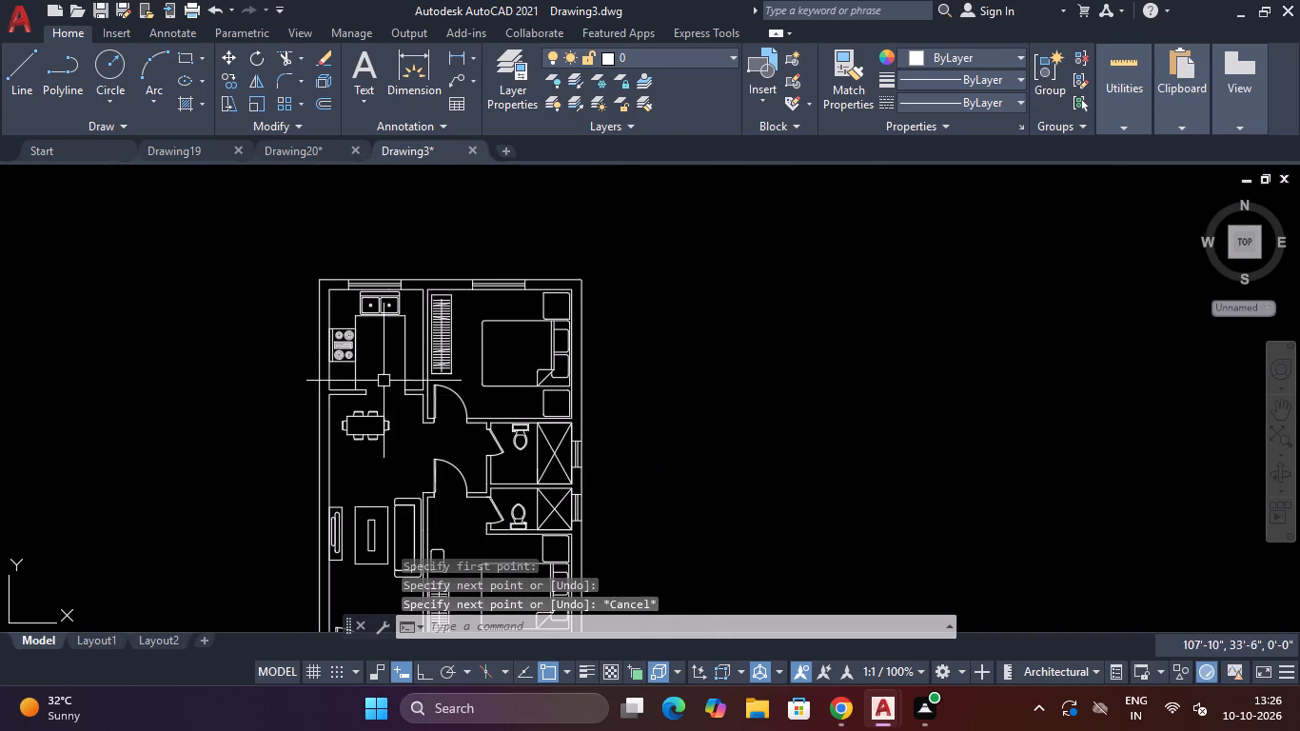
Draw two slanted lines joining opposite ends of adjacent hanger lines around the middle of the south bedroom wardrobe.
scroll(564, 469, "down", 3)
scroll(513, 516, "up", 7)
key("space")
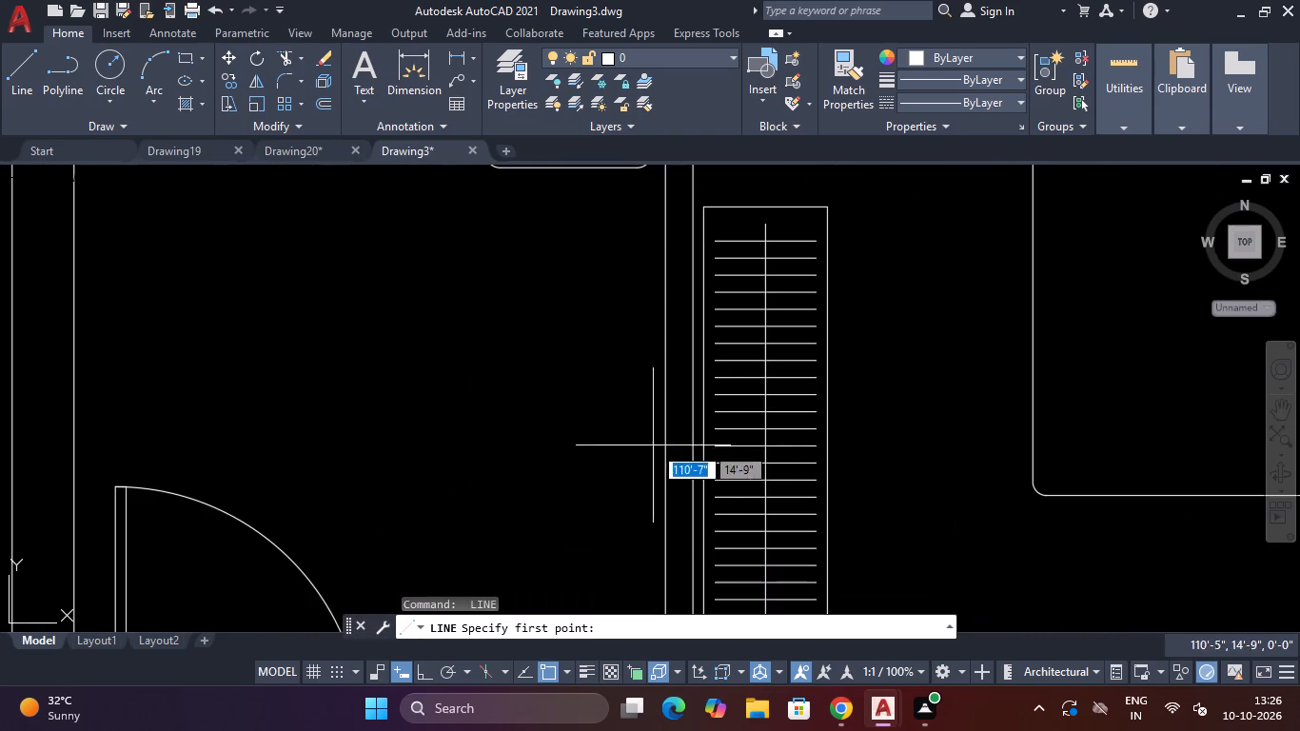
left_click(816, 398)
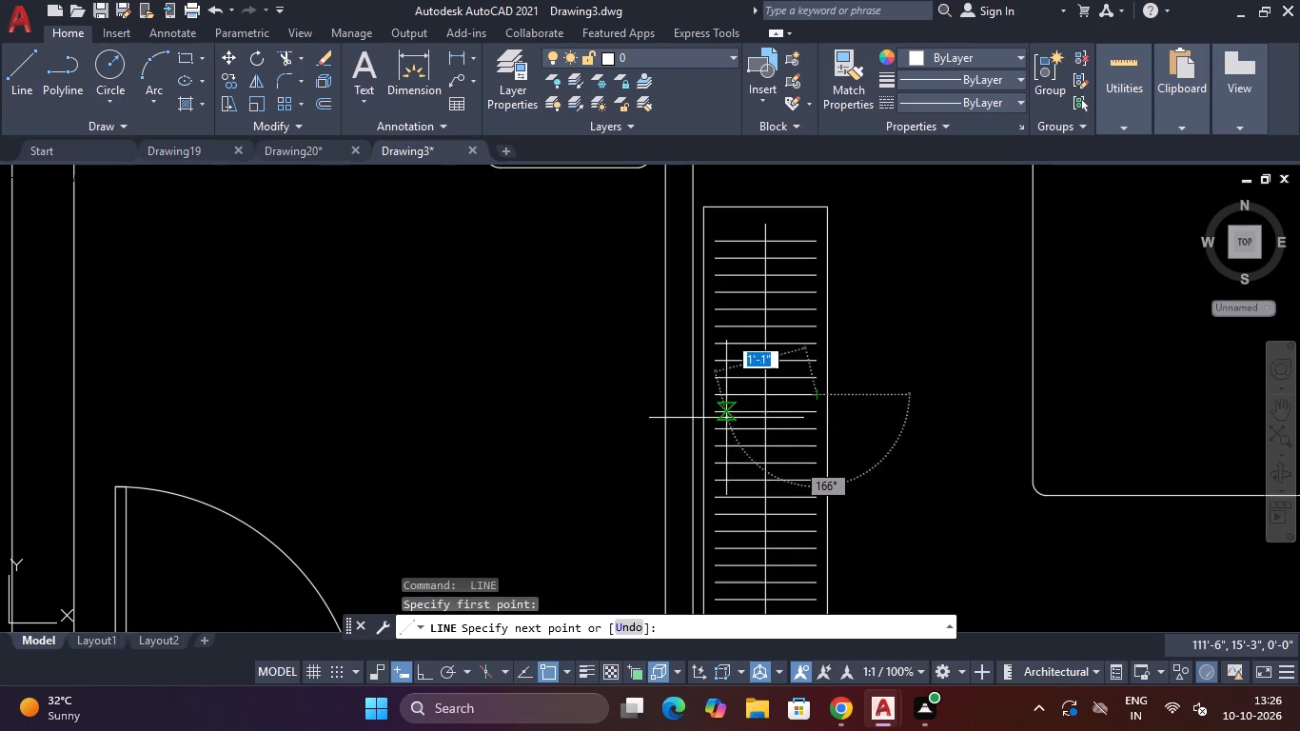
left_click(712, 414)
key("Escape")
key("space")
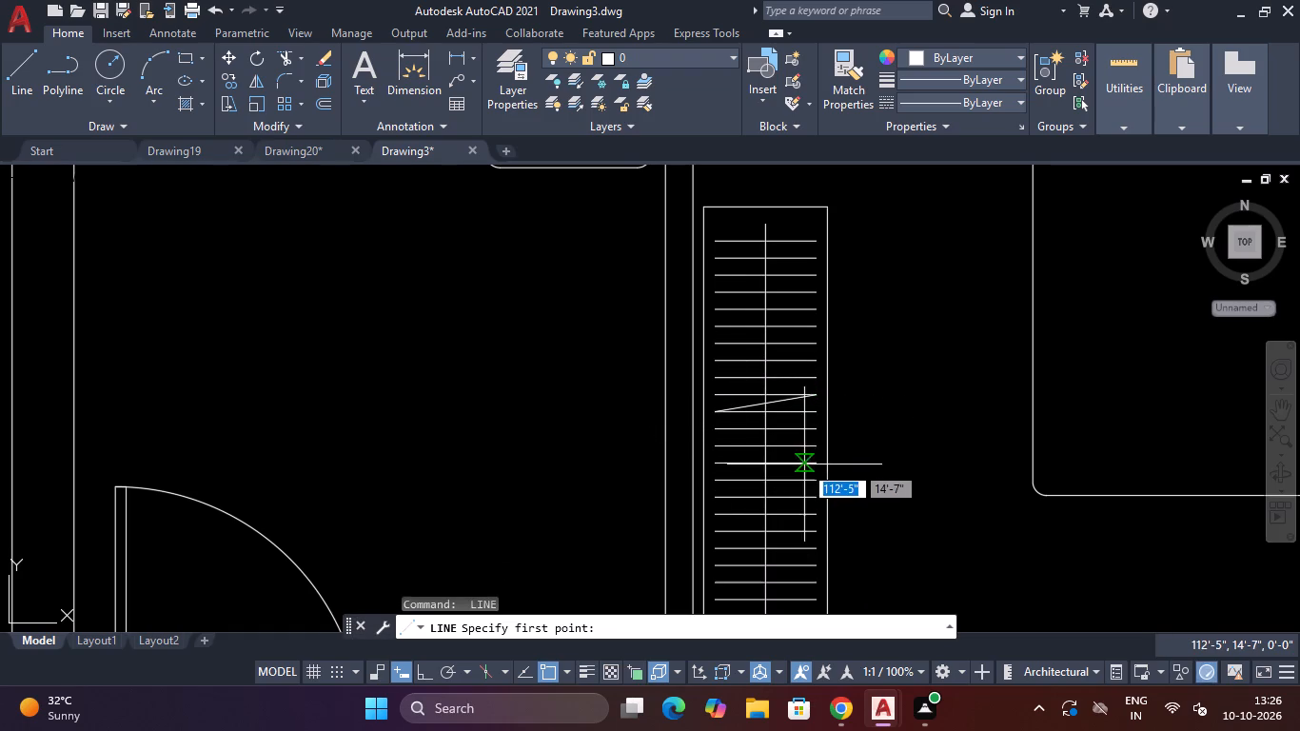
left_click(817, 465)
left_click(716, 481)
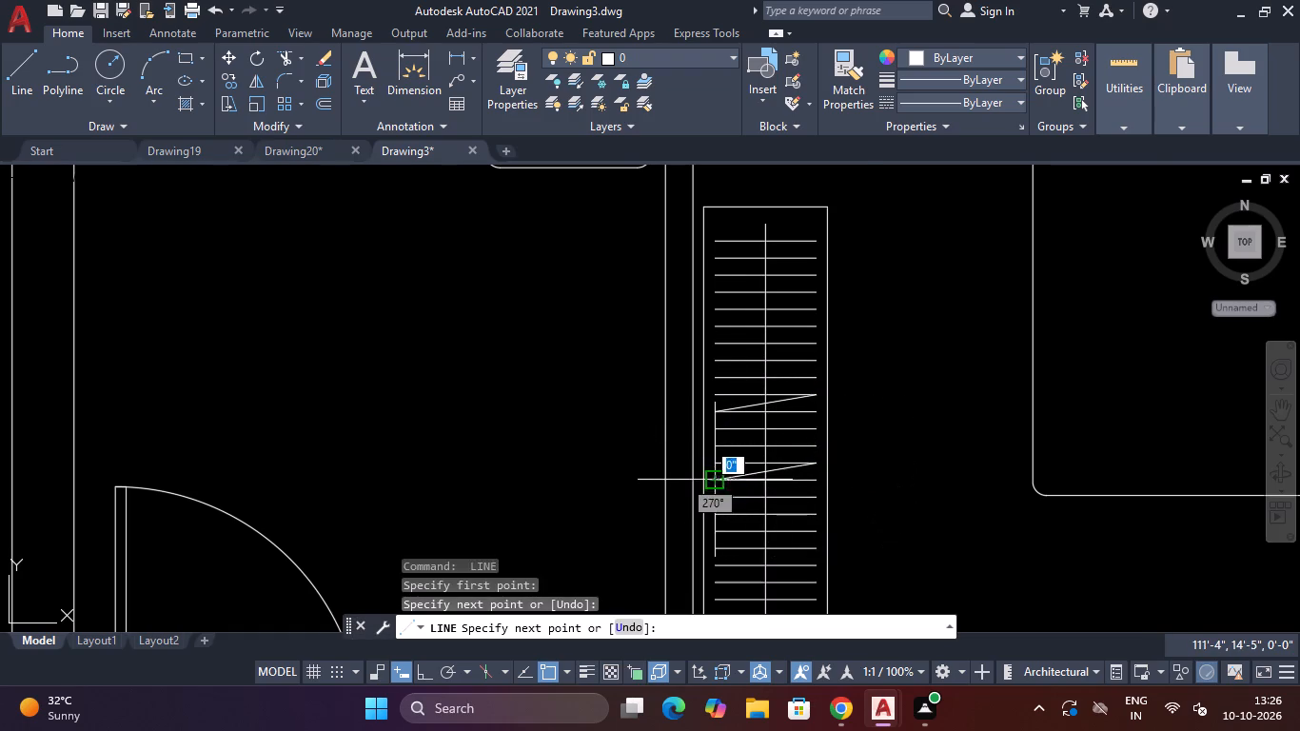
scroll(721, 484, "down", 3)
key("Escape")
Add two more slanted hanger lines to the south bedroom wardrobe, one in its lower part and one just below the middle pair's lower line.
key("space")
scroll(744, 524, "up", 3)
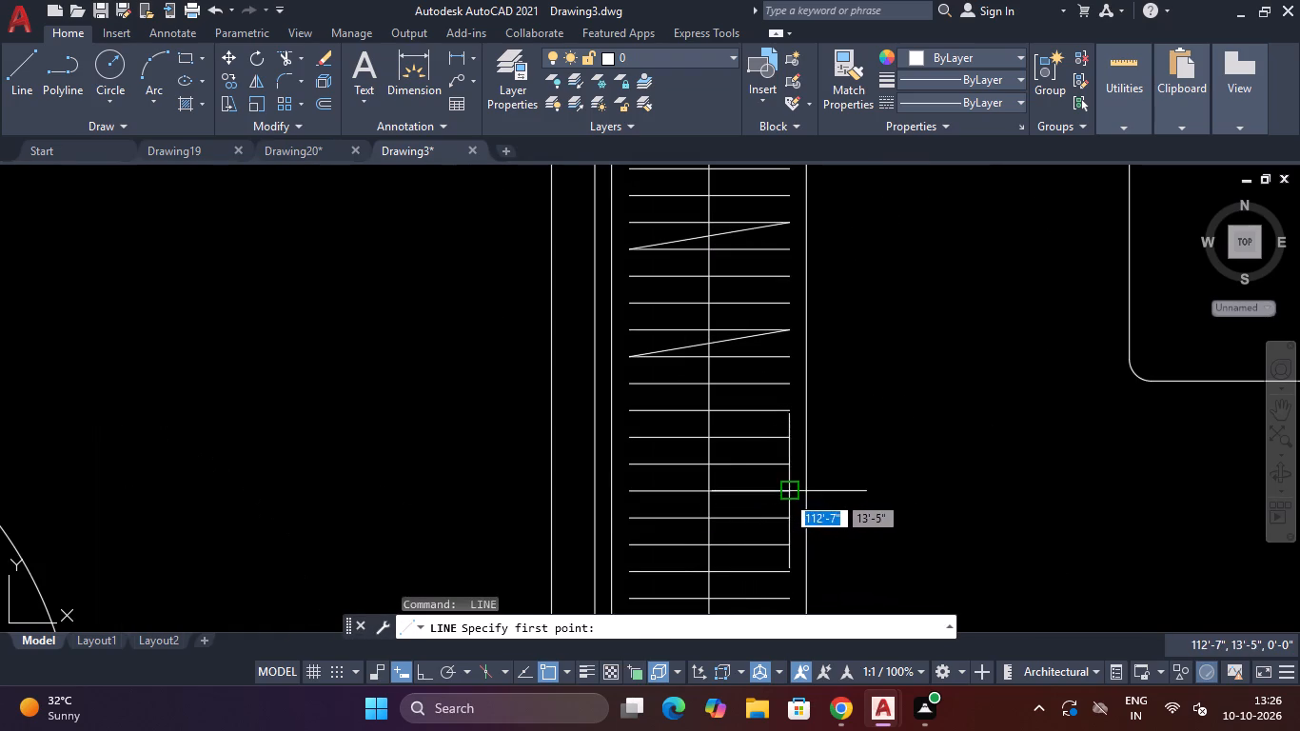
left_click_drag(786, 493, 776, 497)
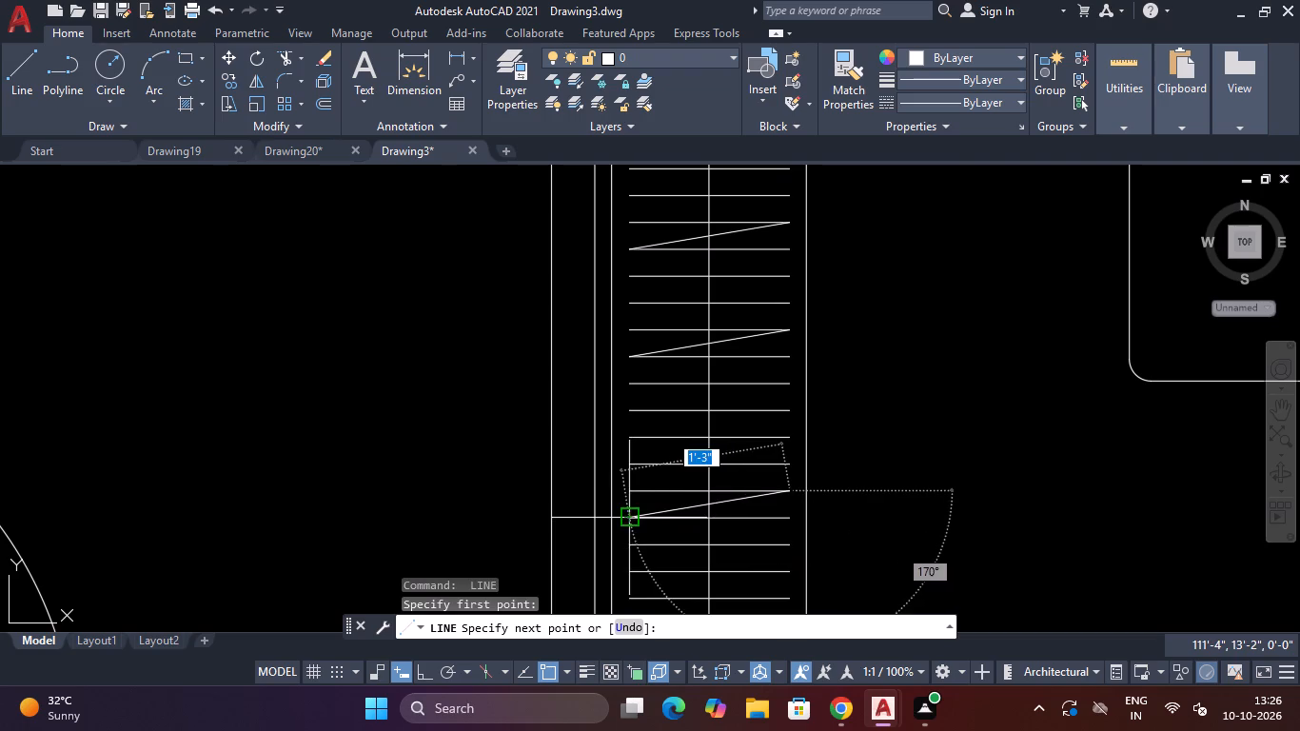
left_click(630, 518)
key("Escape")
key("space")
left_click_drag(795, 385, 783, 387)
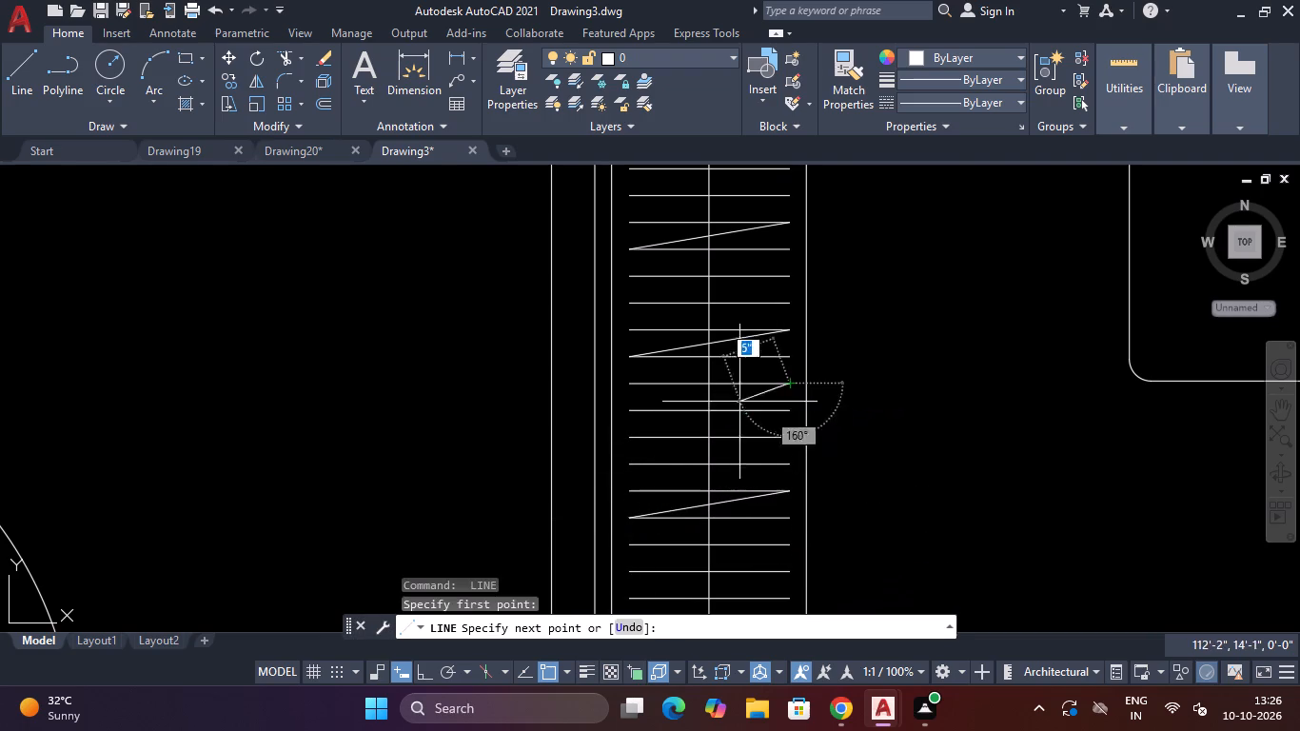
left_click(627, 413)
scroll(630, 413, "down", 4)
key("Escape")
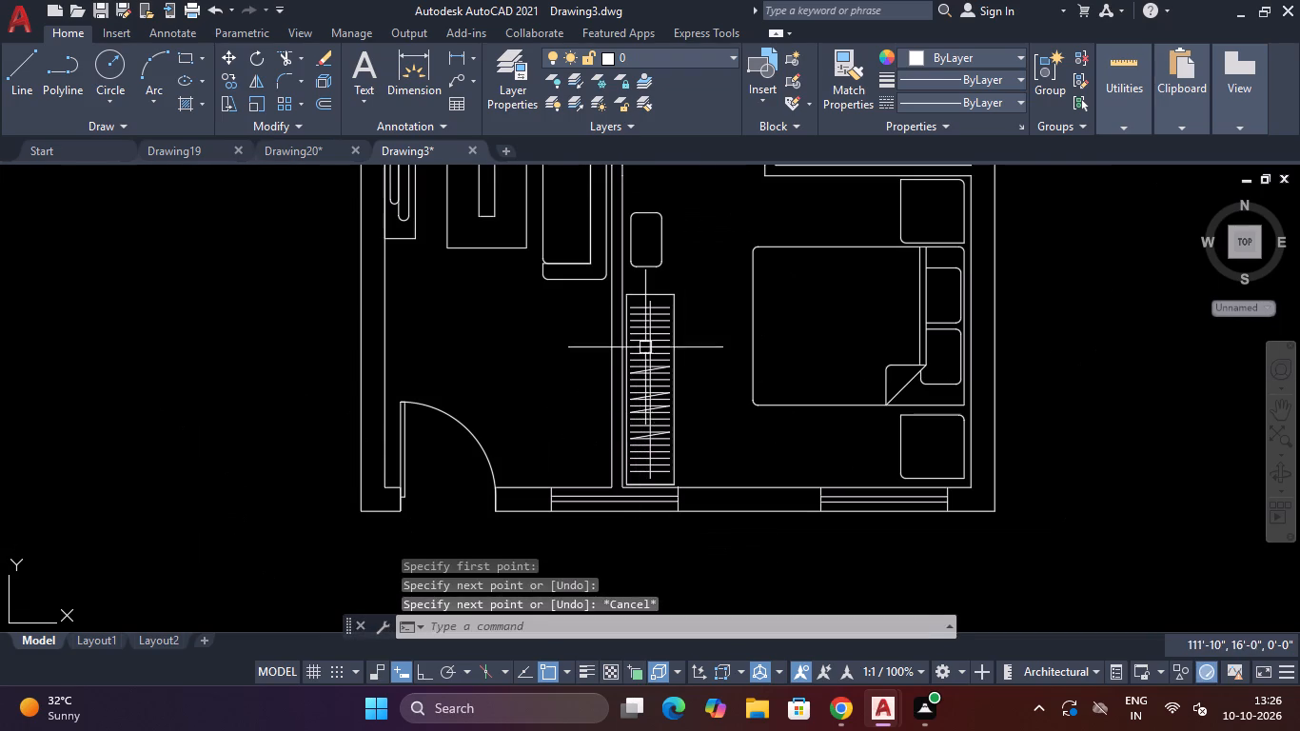
Draw a slanted line in the south bedroom wardrobe from the first hanger line's east end to the third hanger line's west end.
key("space")
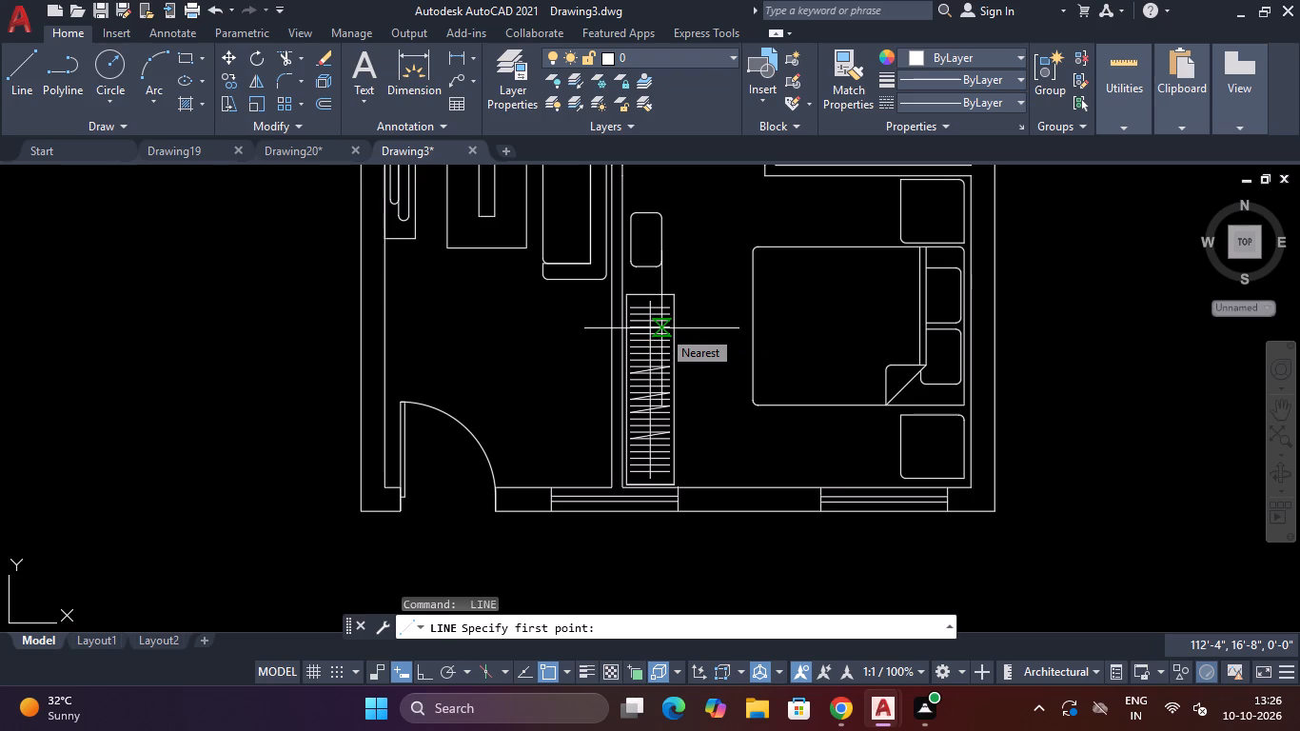
scroll(661, 328, "up", 2)
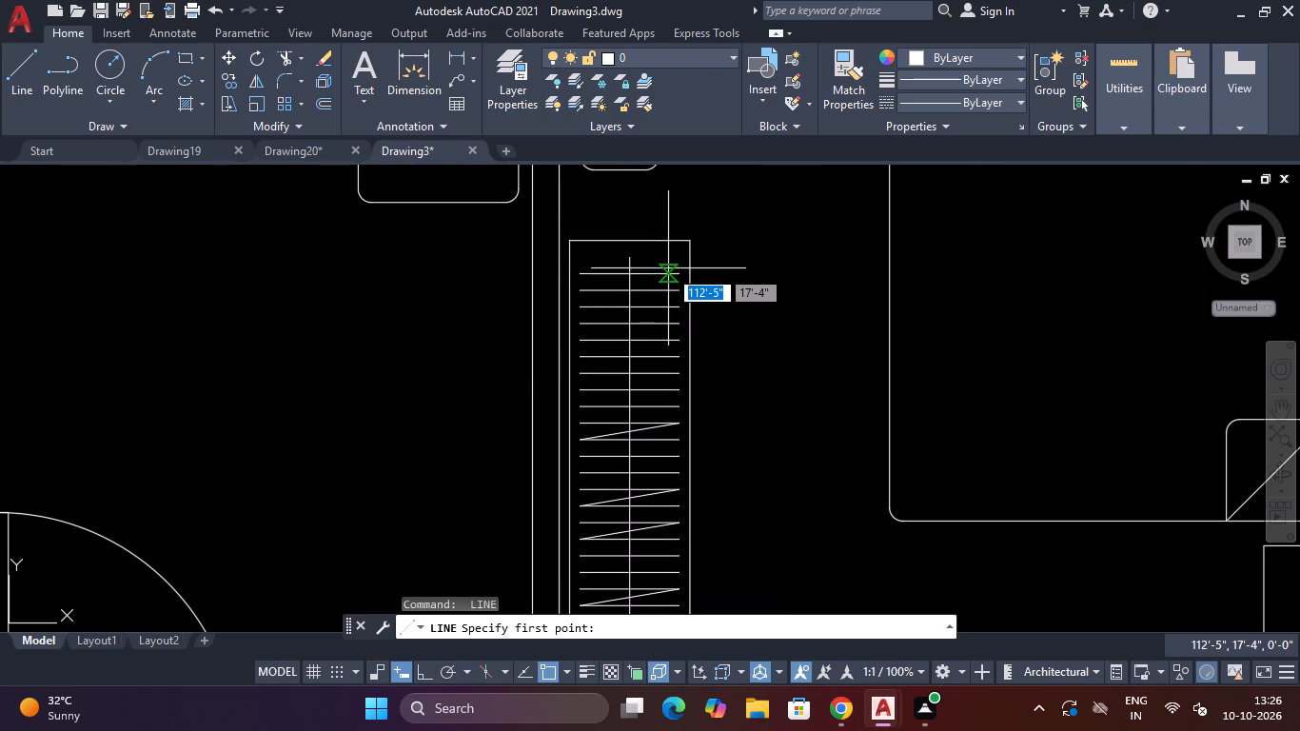
left_click(681, 275)
left_click(581, 304)
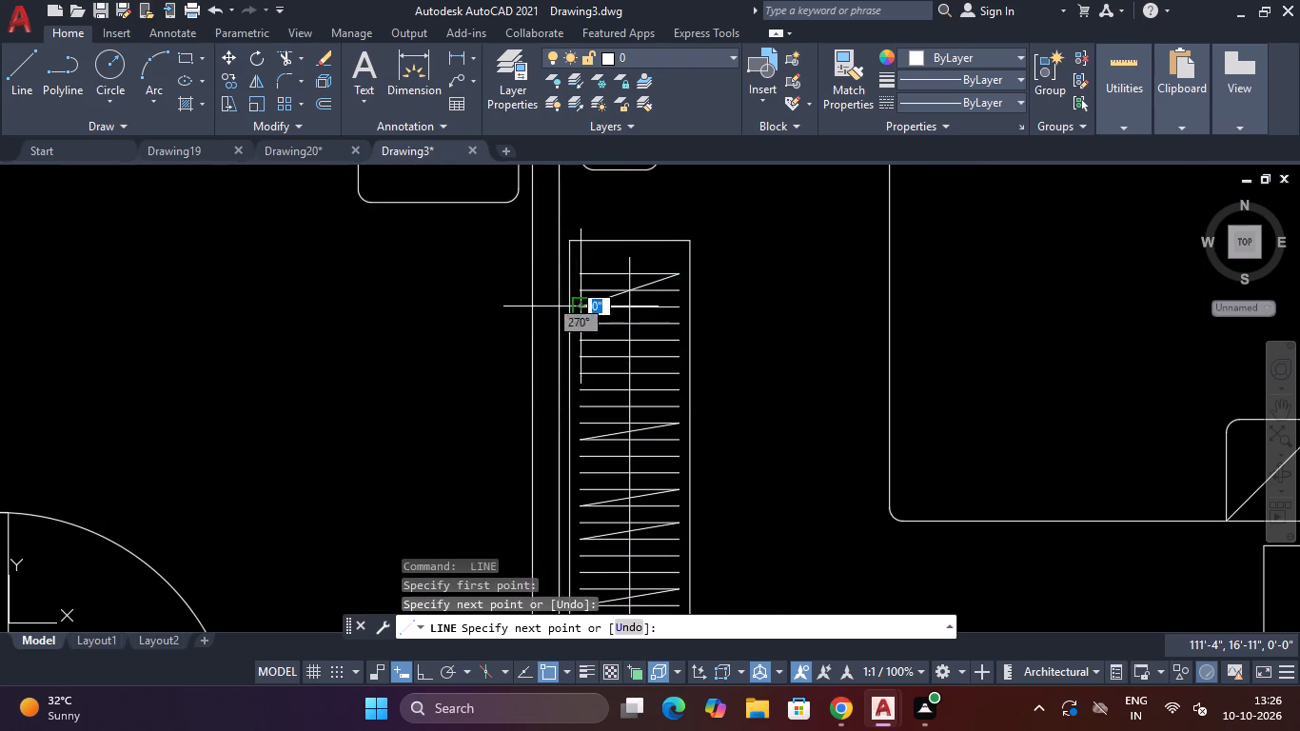
key("Escape")
Delete the second horizontal hanger line of the south bedroom wardrobe, which the uppermost slanted line crosses.
scroll(603, 284, "up", 1)
left_click(603, 293)
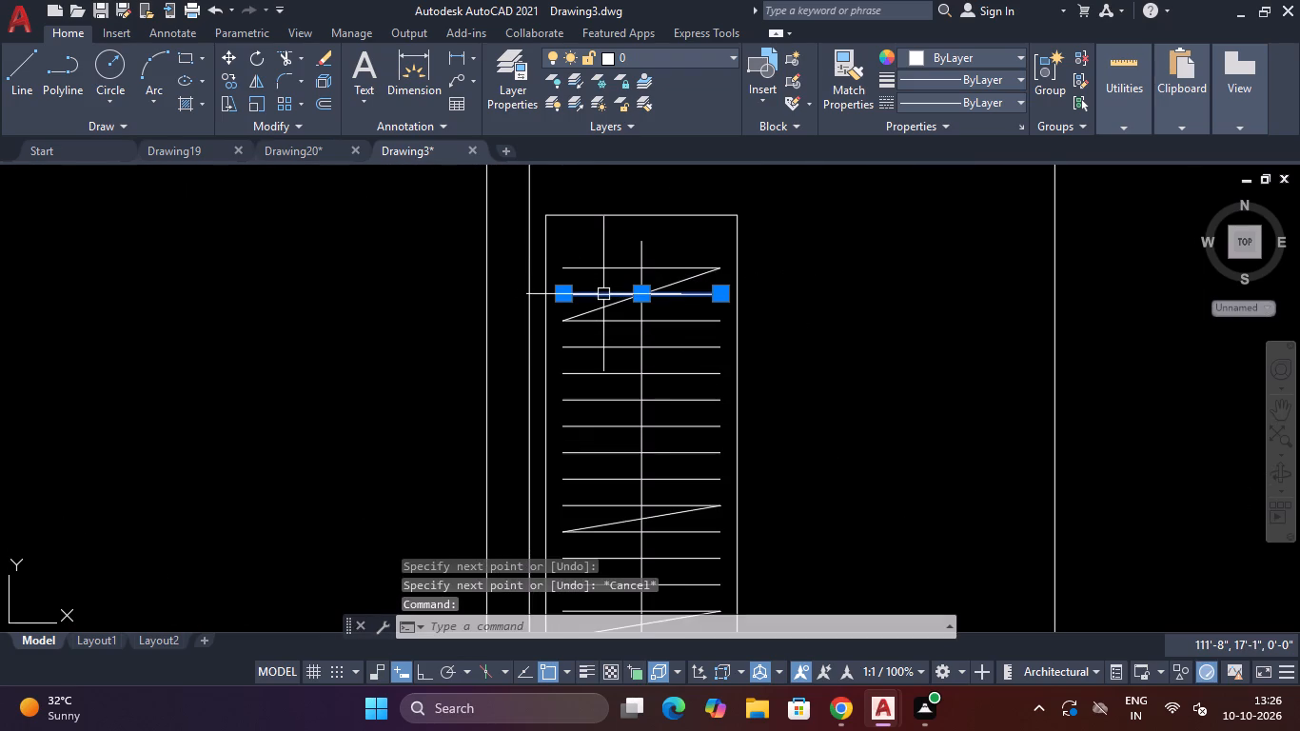
key("Delete")
Draw a rectangle about 9'-8" by 5'-1" outside the south wall, starting on the wall line just east of the entrance door.
scroll(606, 304, "down", 6)
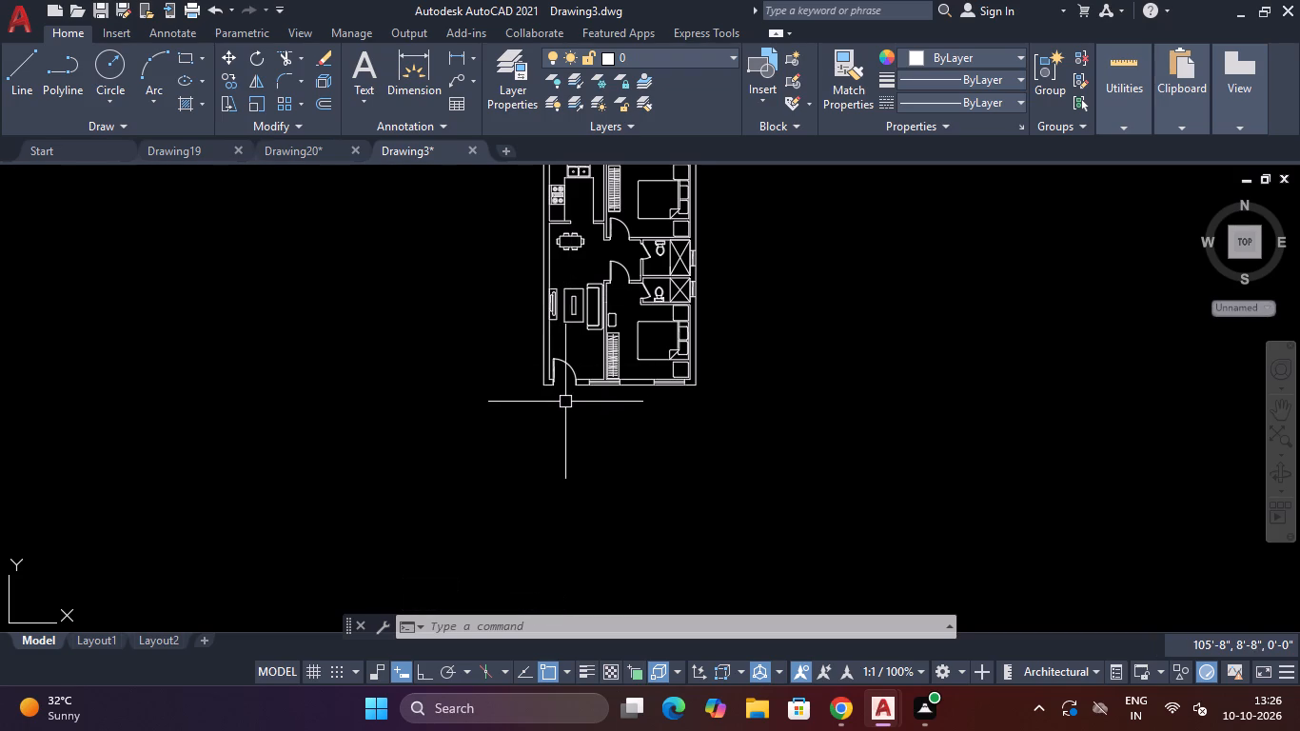
type("REC")
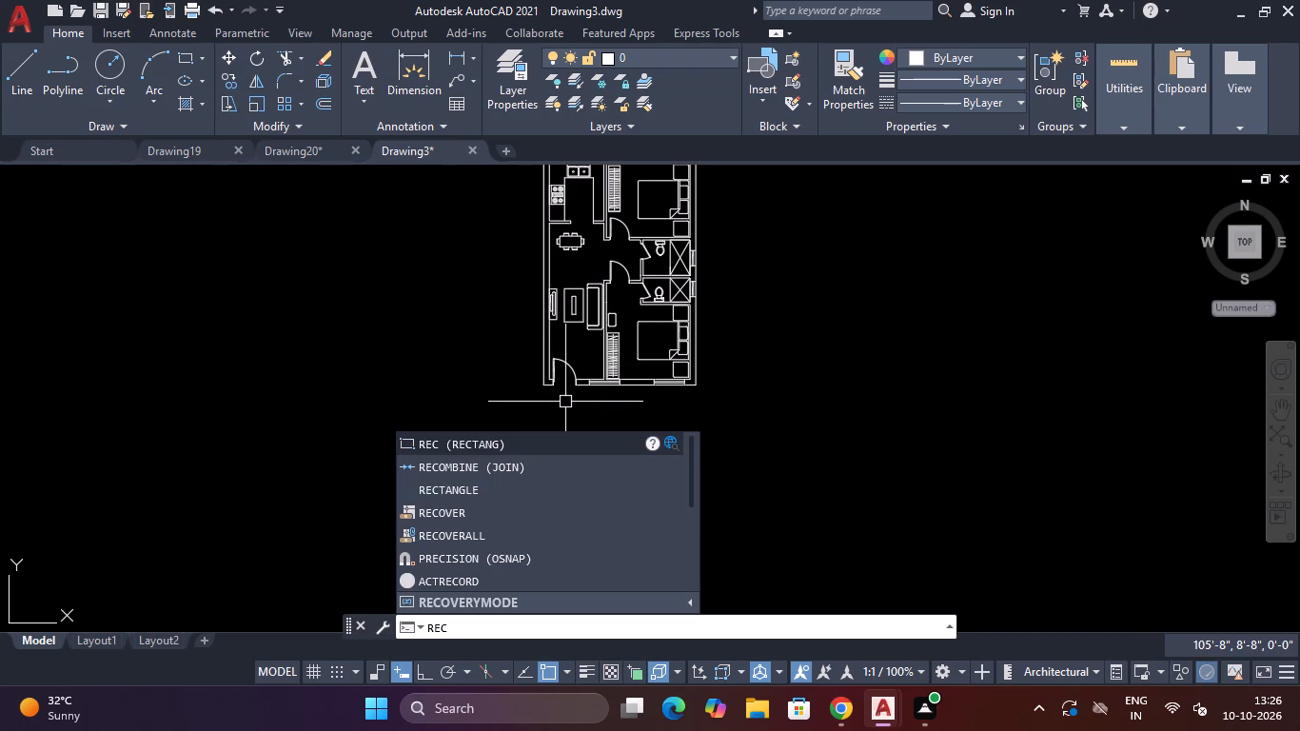
key("space")
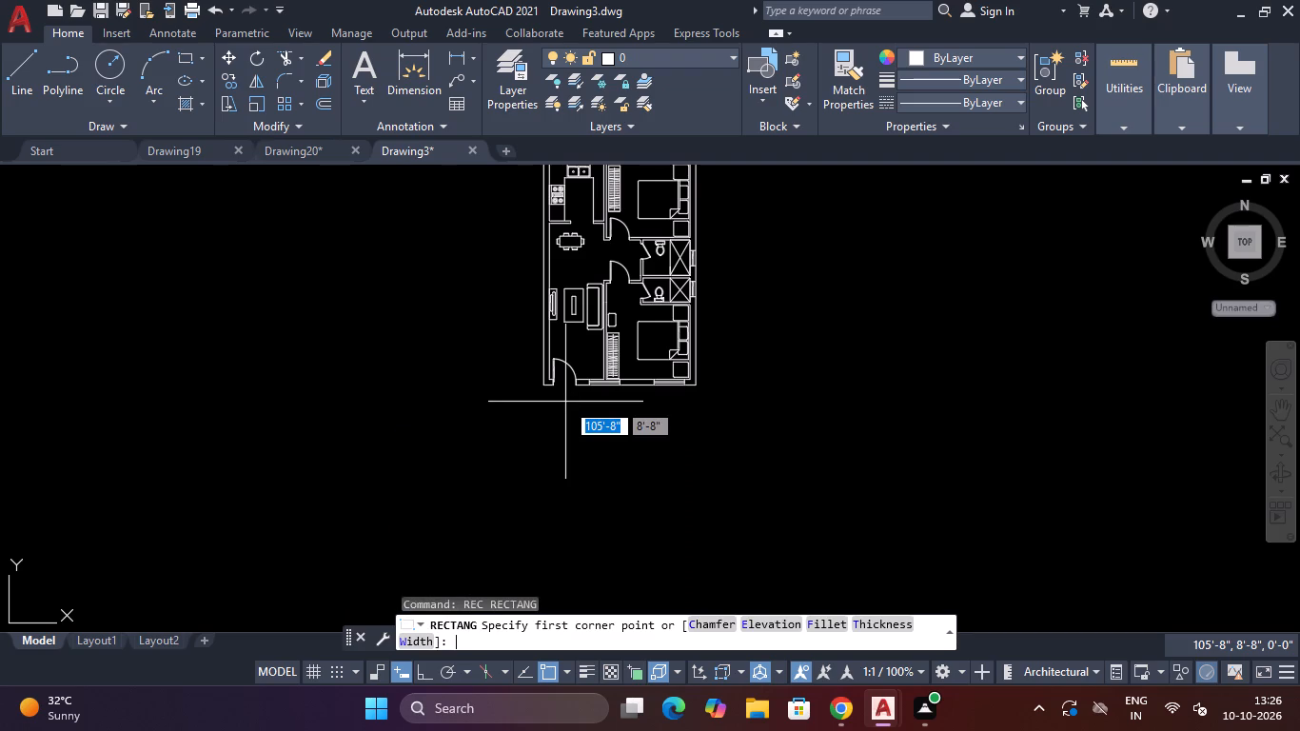
scroll(565, 402, "up", 3)
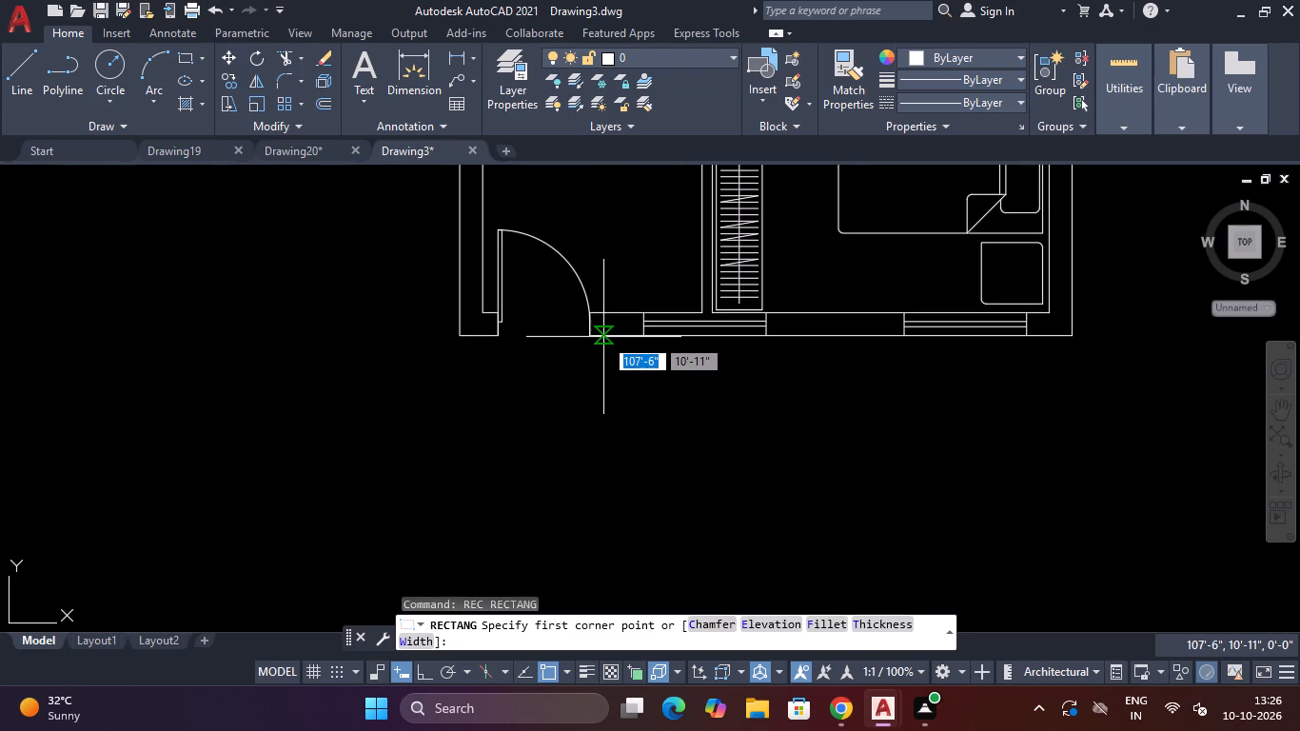
left_click(603, 337)
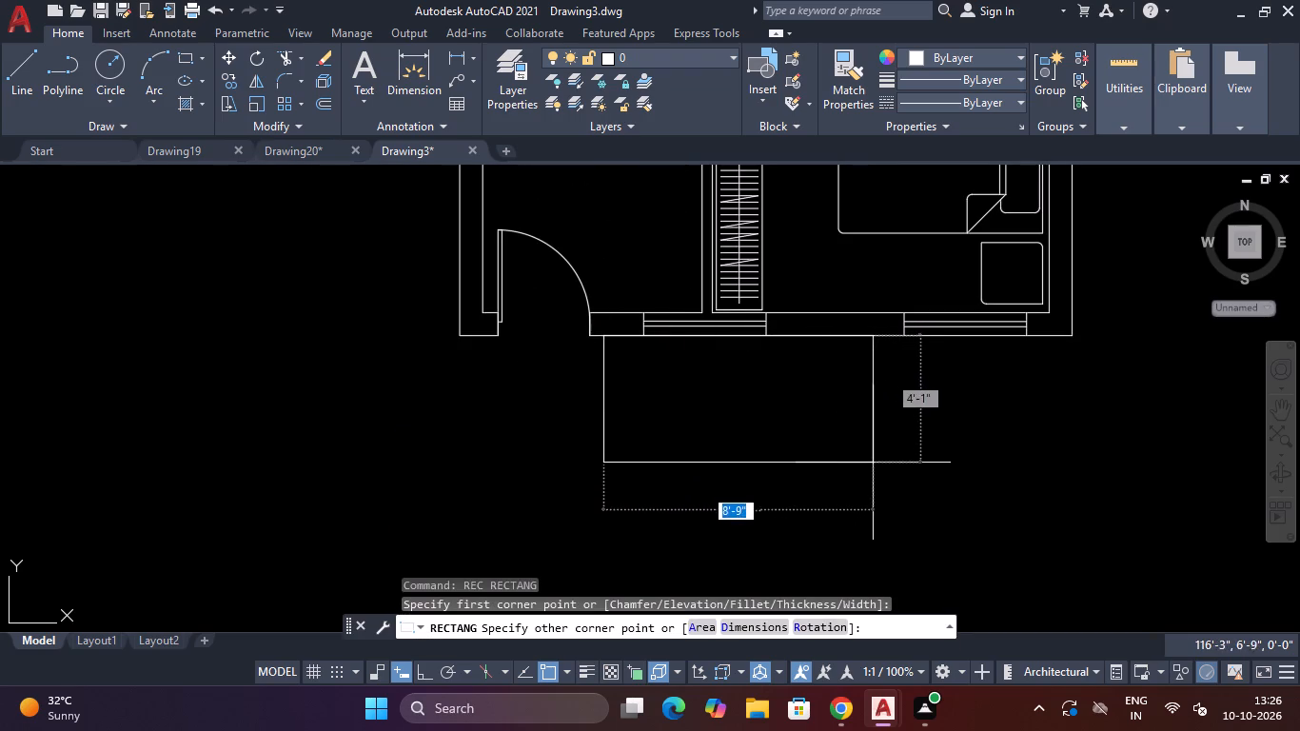
left_click(899, 491)
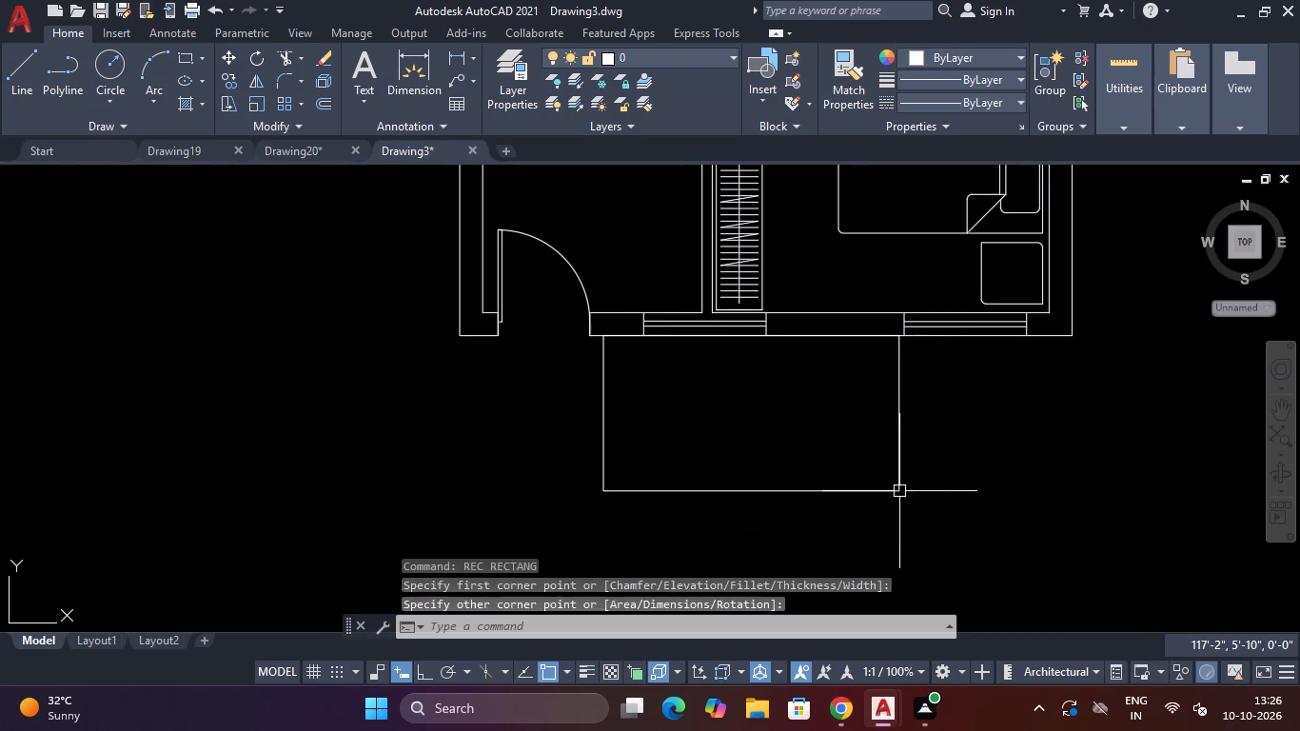
key("Escape")
key("Escape")
Explode the rectangle outside the south wall into separate lines and delete its edge along the wall.
left_click_drag(923, 441, 889, 445)
left_click(809, 470)
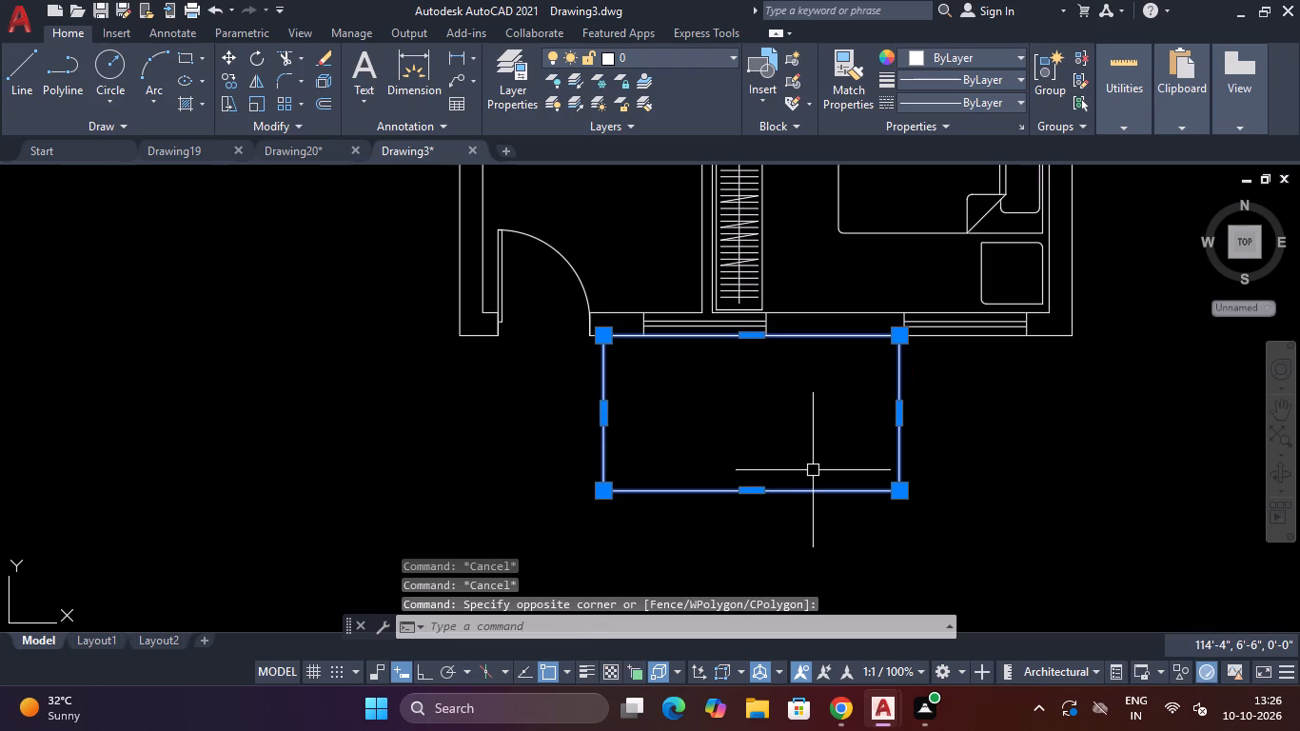
type("EXP")
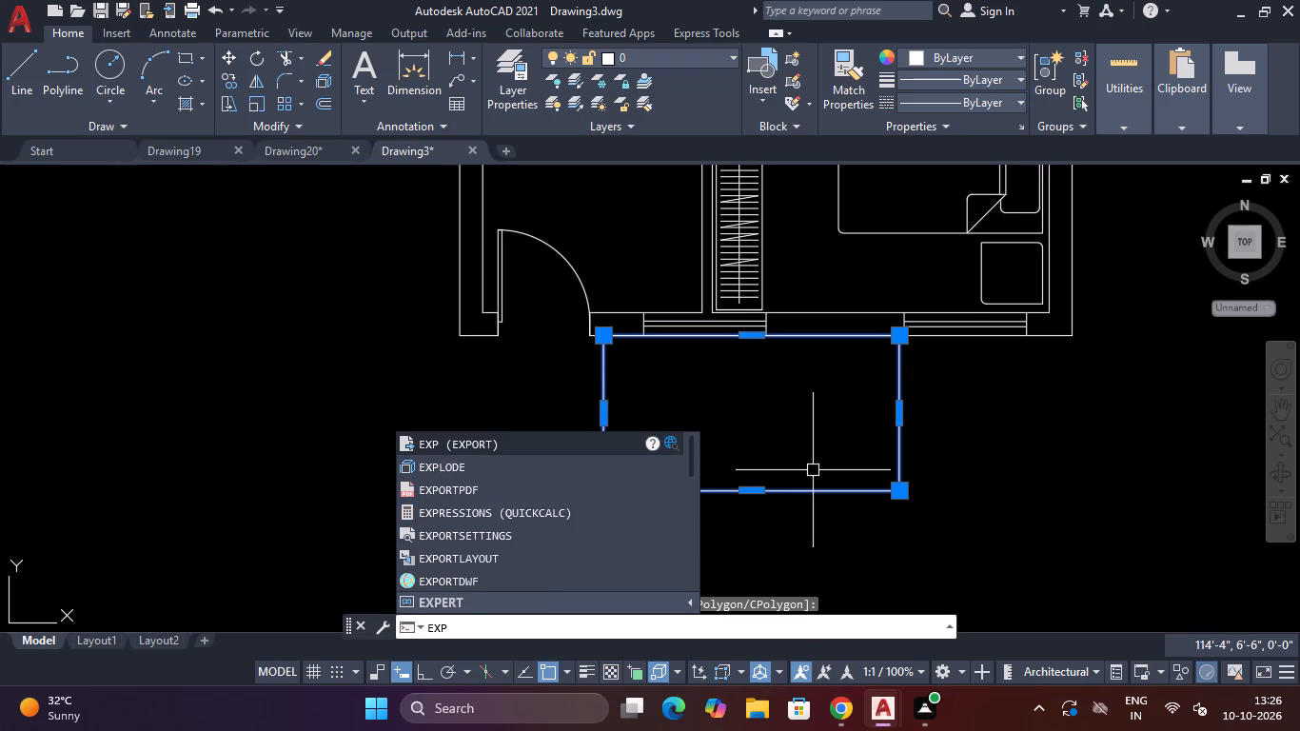
key("Down")
key("Return")
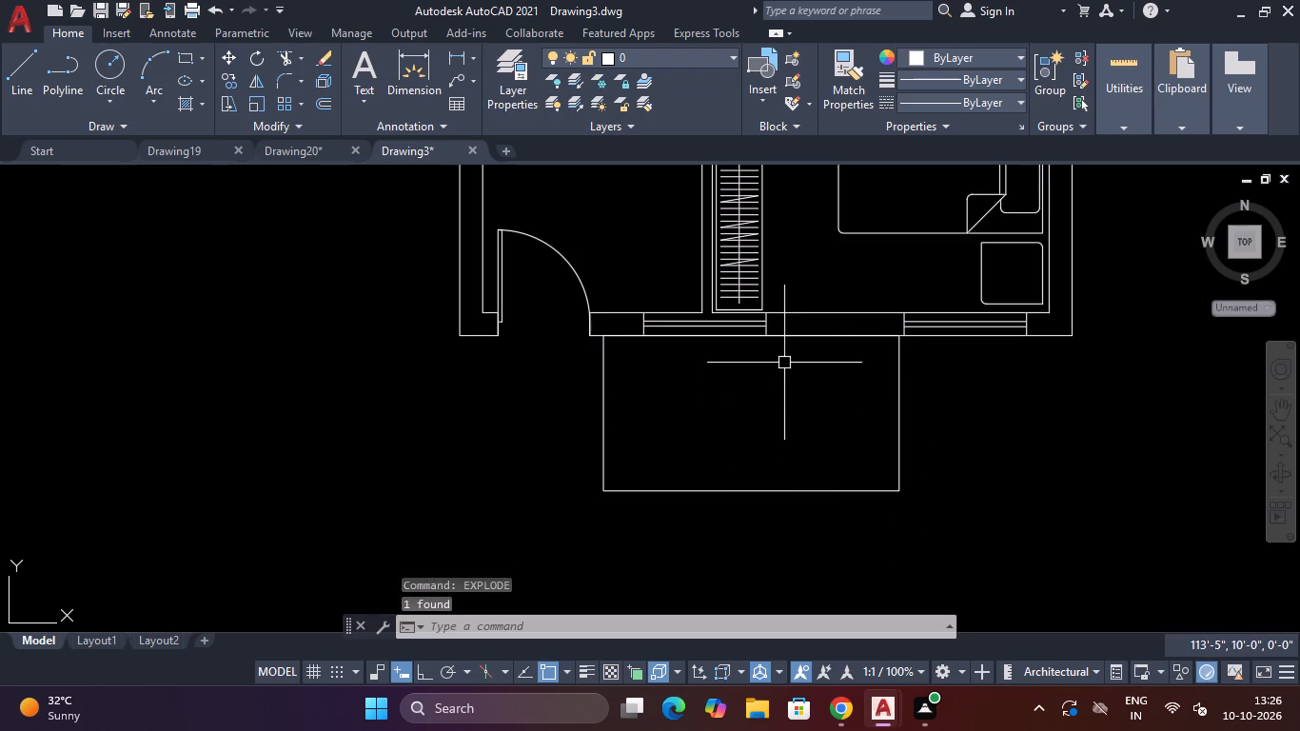
left_click(811, 333)
key("Delete")
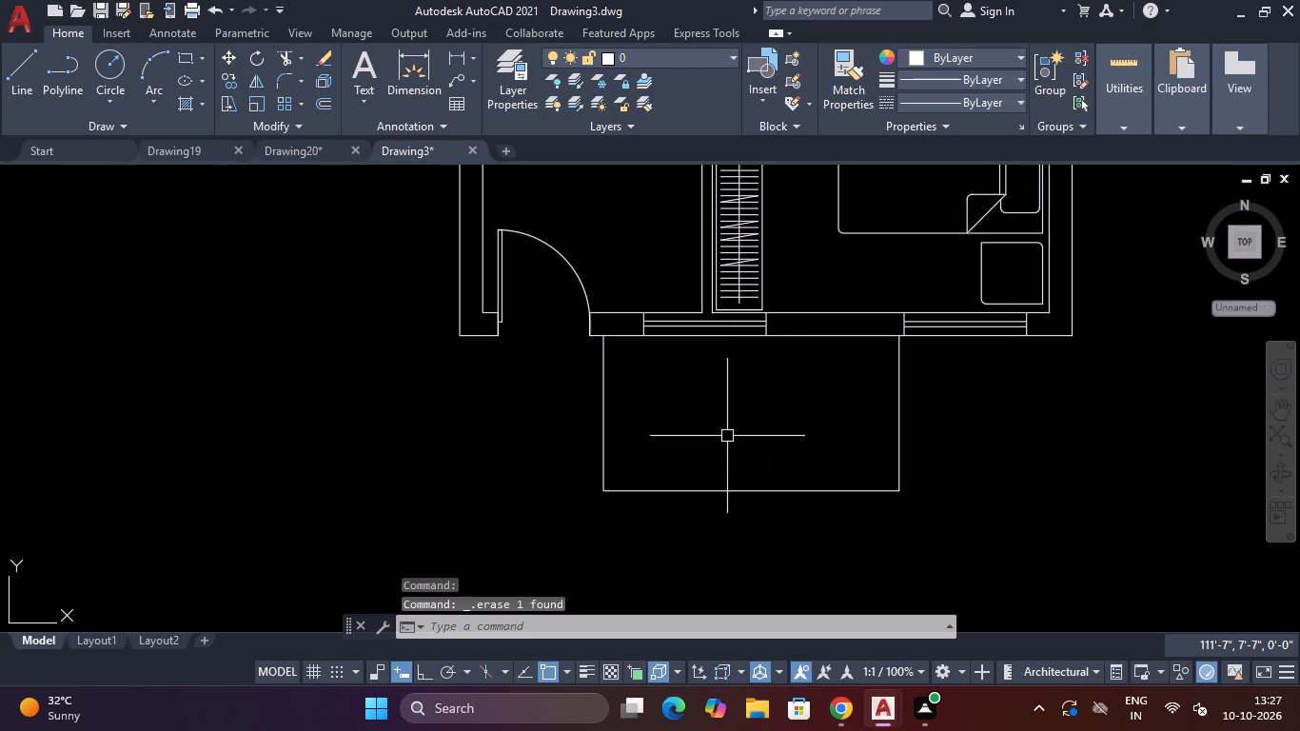
key("Escape")
key("Escape")
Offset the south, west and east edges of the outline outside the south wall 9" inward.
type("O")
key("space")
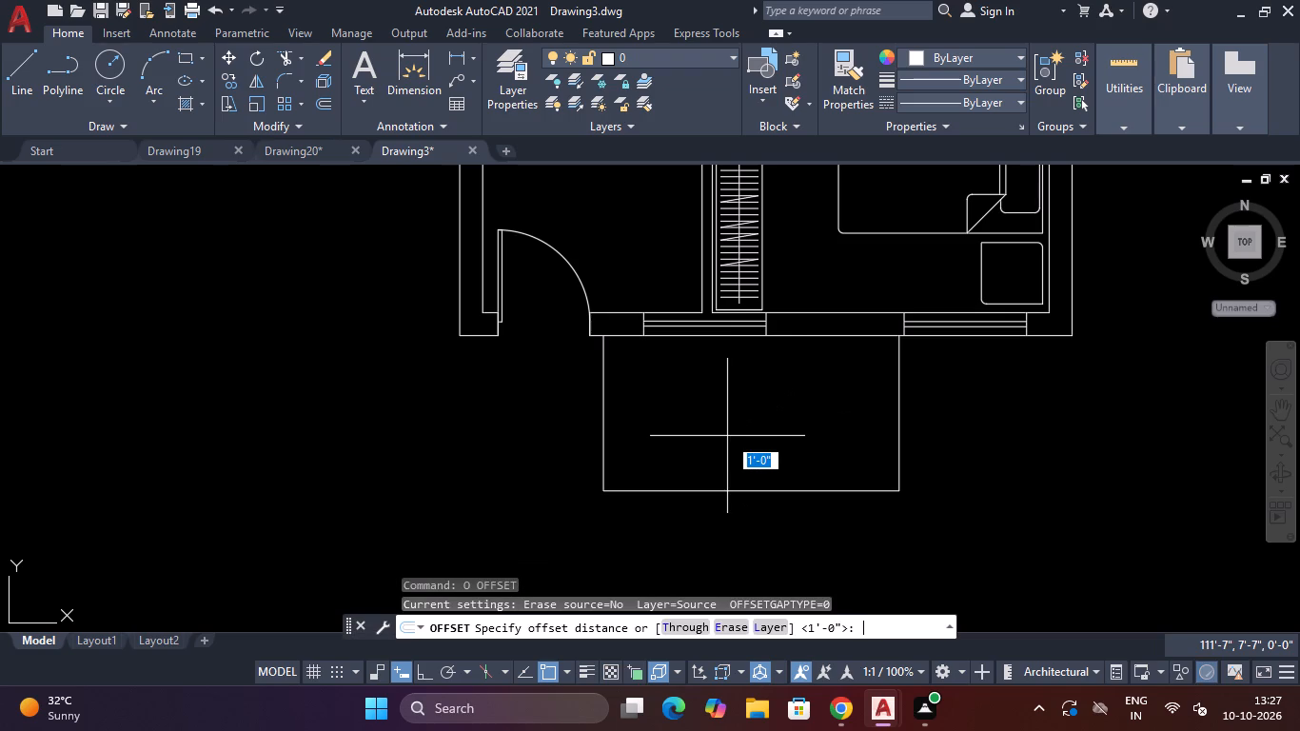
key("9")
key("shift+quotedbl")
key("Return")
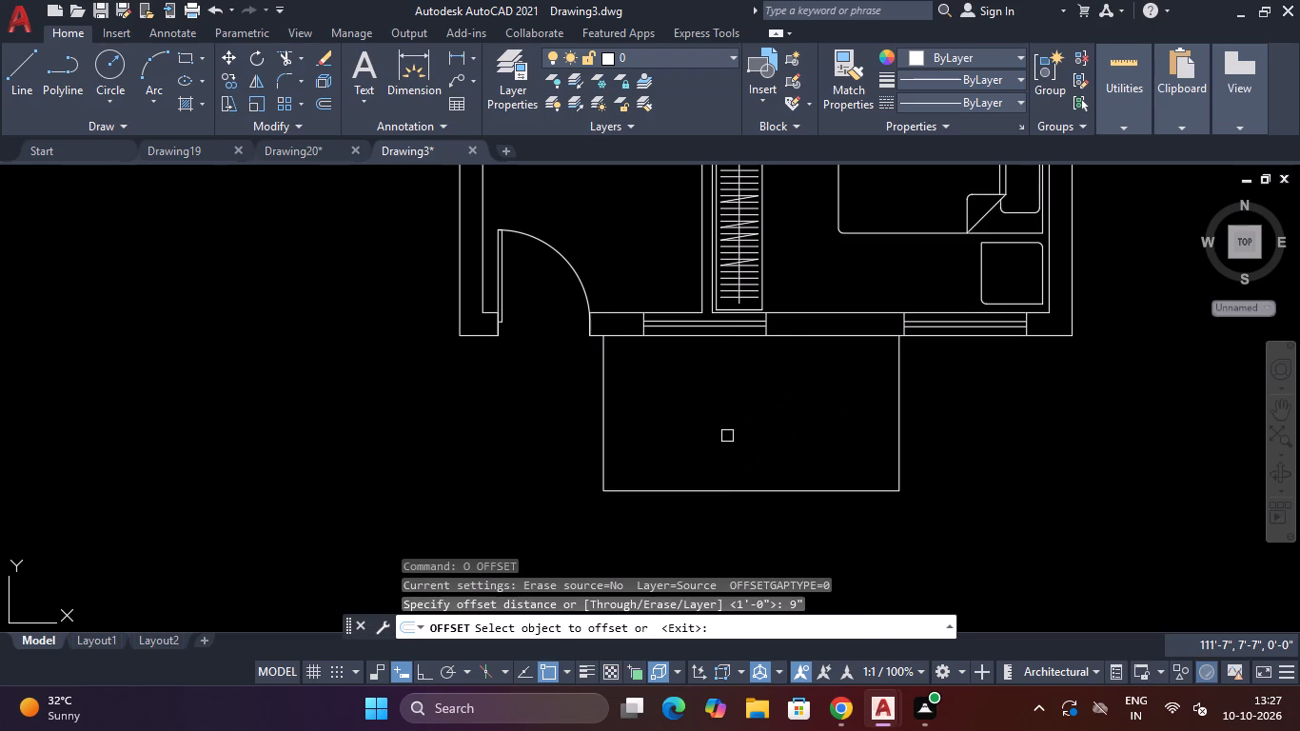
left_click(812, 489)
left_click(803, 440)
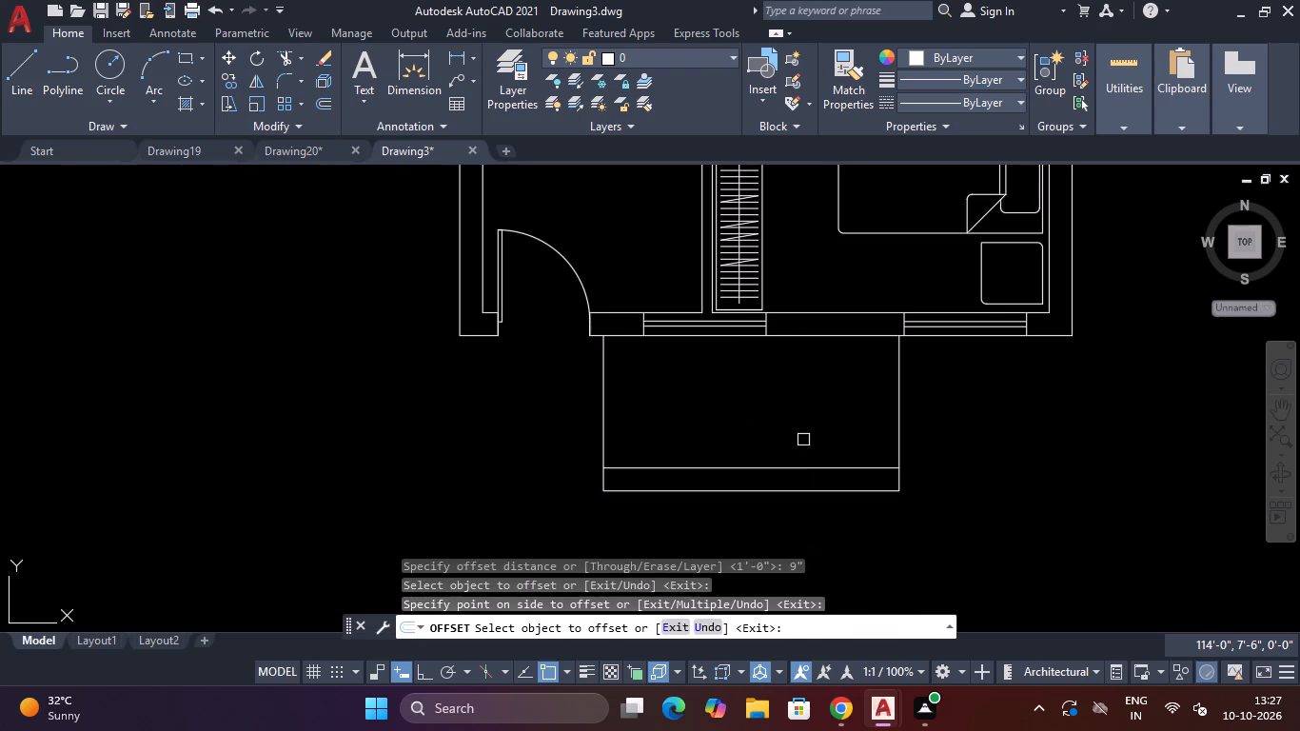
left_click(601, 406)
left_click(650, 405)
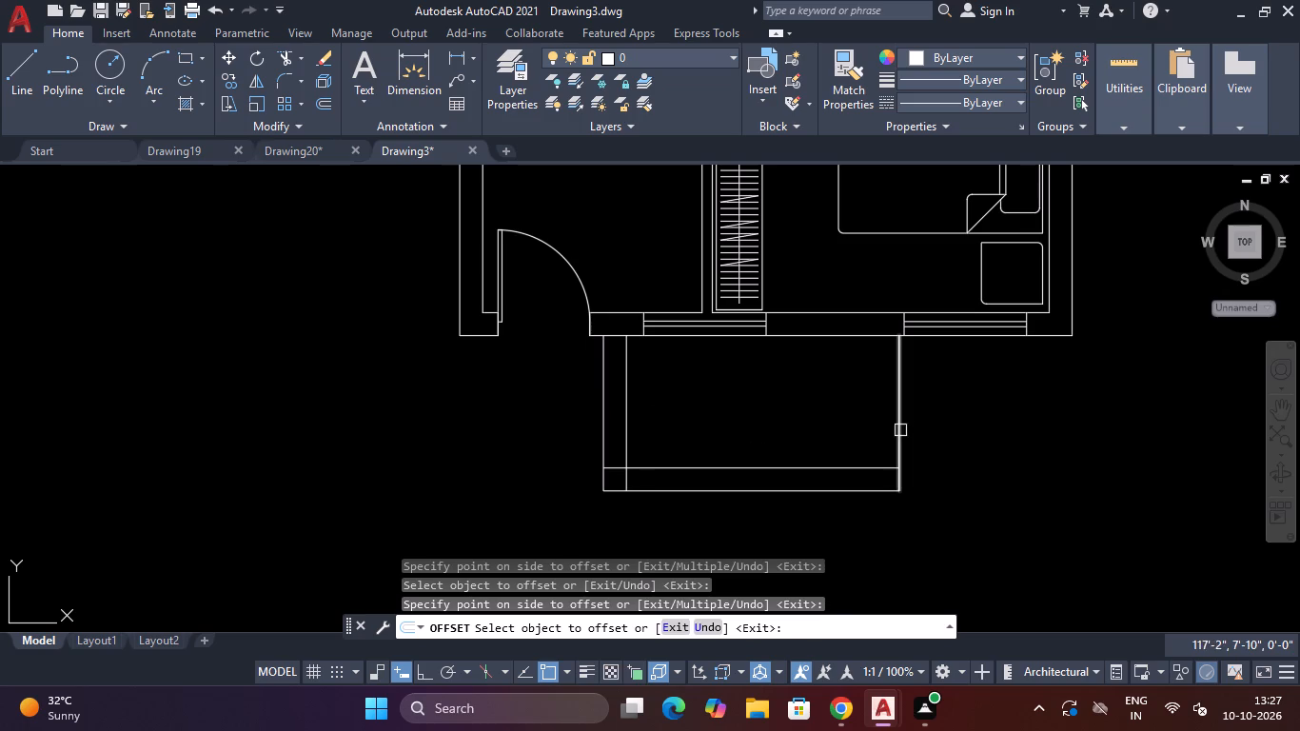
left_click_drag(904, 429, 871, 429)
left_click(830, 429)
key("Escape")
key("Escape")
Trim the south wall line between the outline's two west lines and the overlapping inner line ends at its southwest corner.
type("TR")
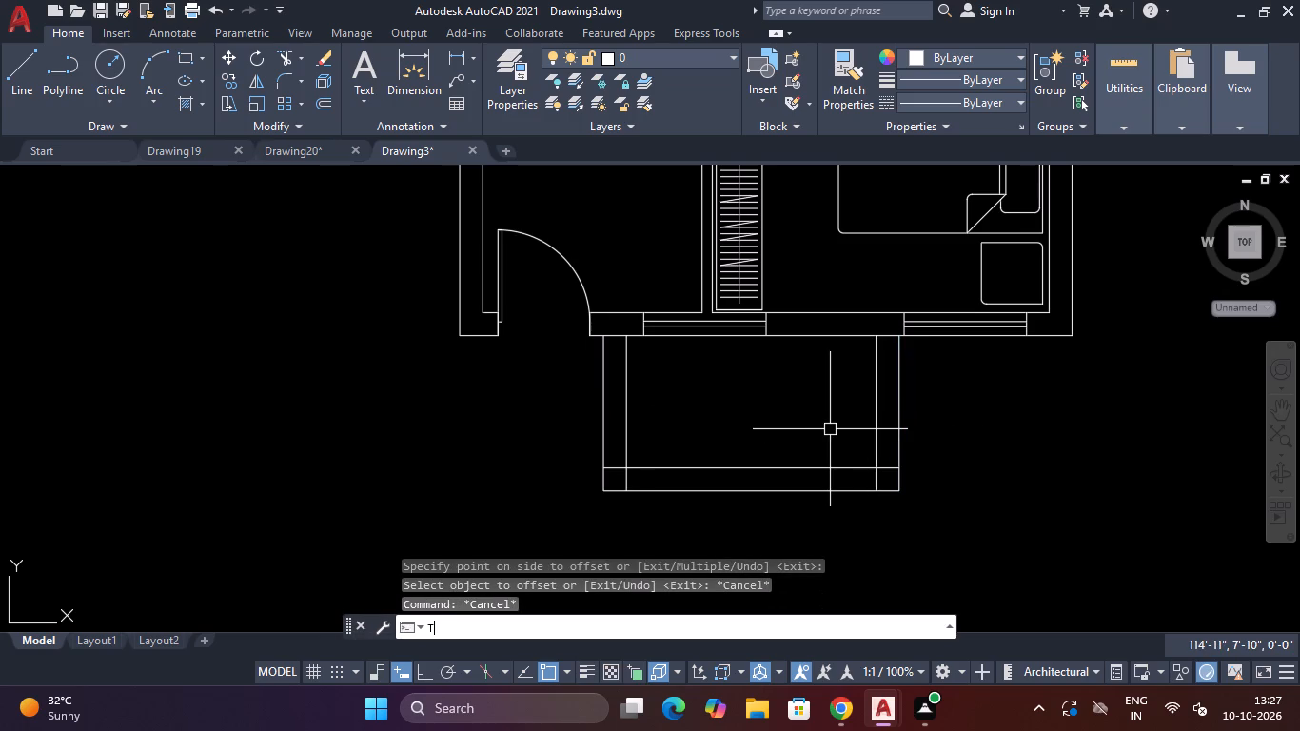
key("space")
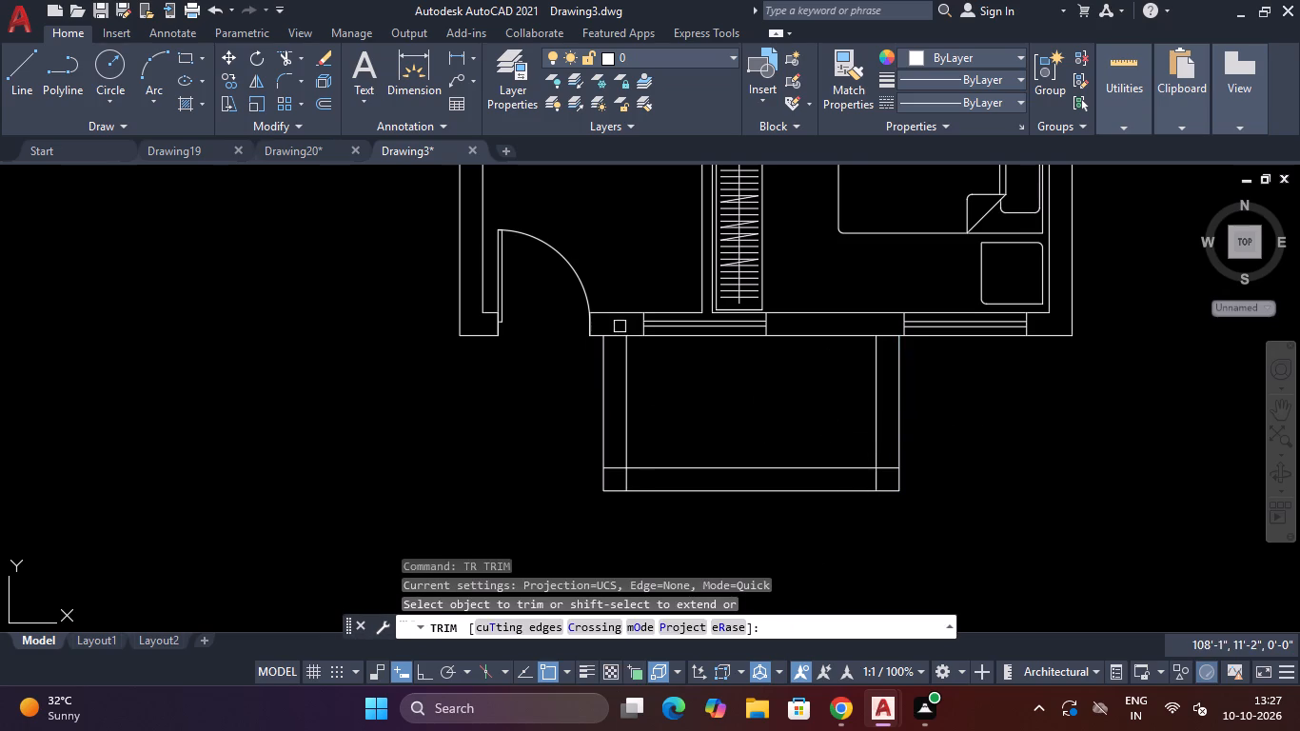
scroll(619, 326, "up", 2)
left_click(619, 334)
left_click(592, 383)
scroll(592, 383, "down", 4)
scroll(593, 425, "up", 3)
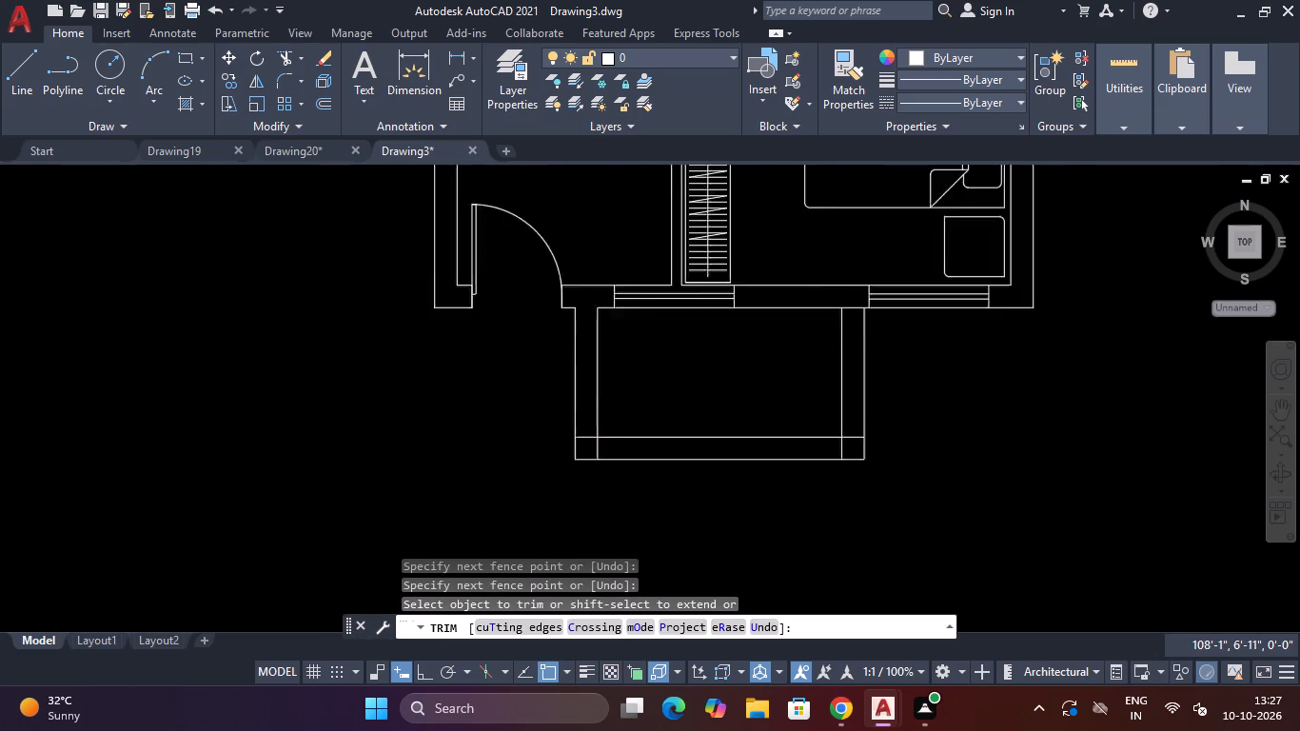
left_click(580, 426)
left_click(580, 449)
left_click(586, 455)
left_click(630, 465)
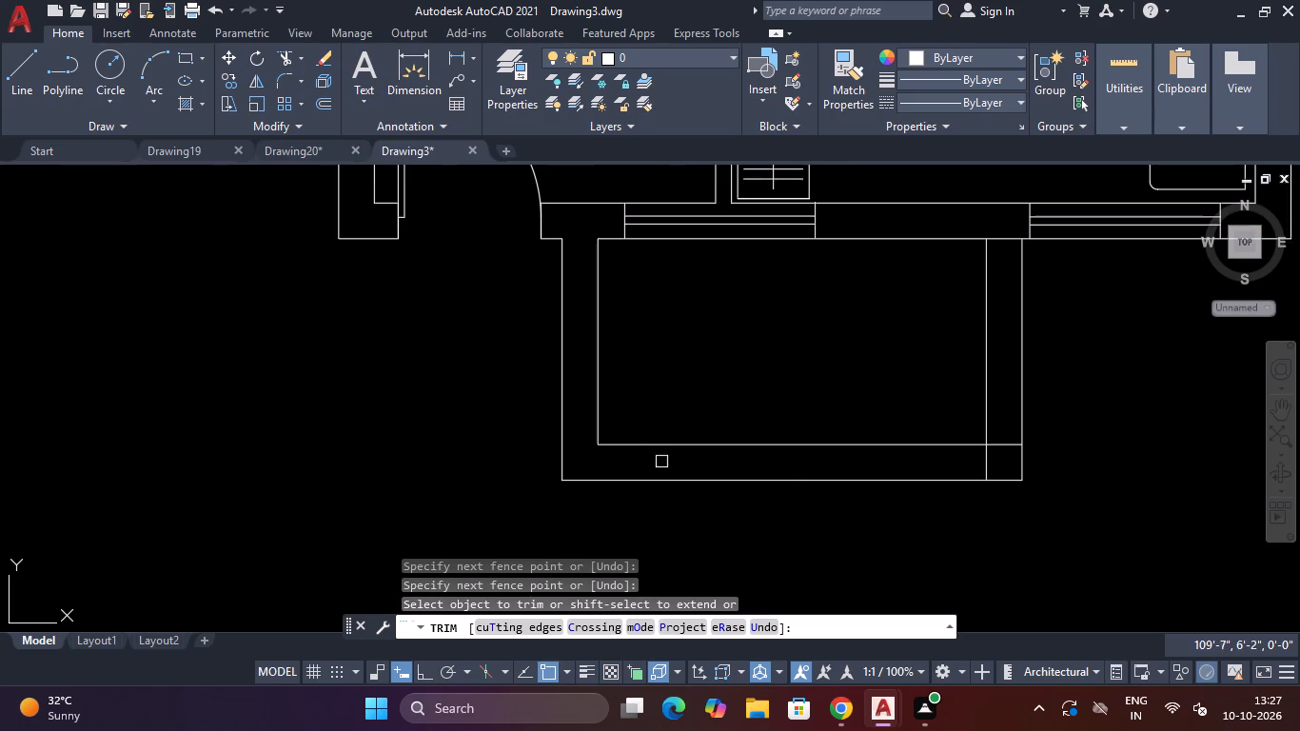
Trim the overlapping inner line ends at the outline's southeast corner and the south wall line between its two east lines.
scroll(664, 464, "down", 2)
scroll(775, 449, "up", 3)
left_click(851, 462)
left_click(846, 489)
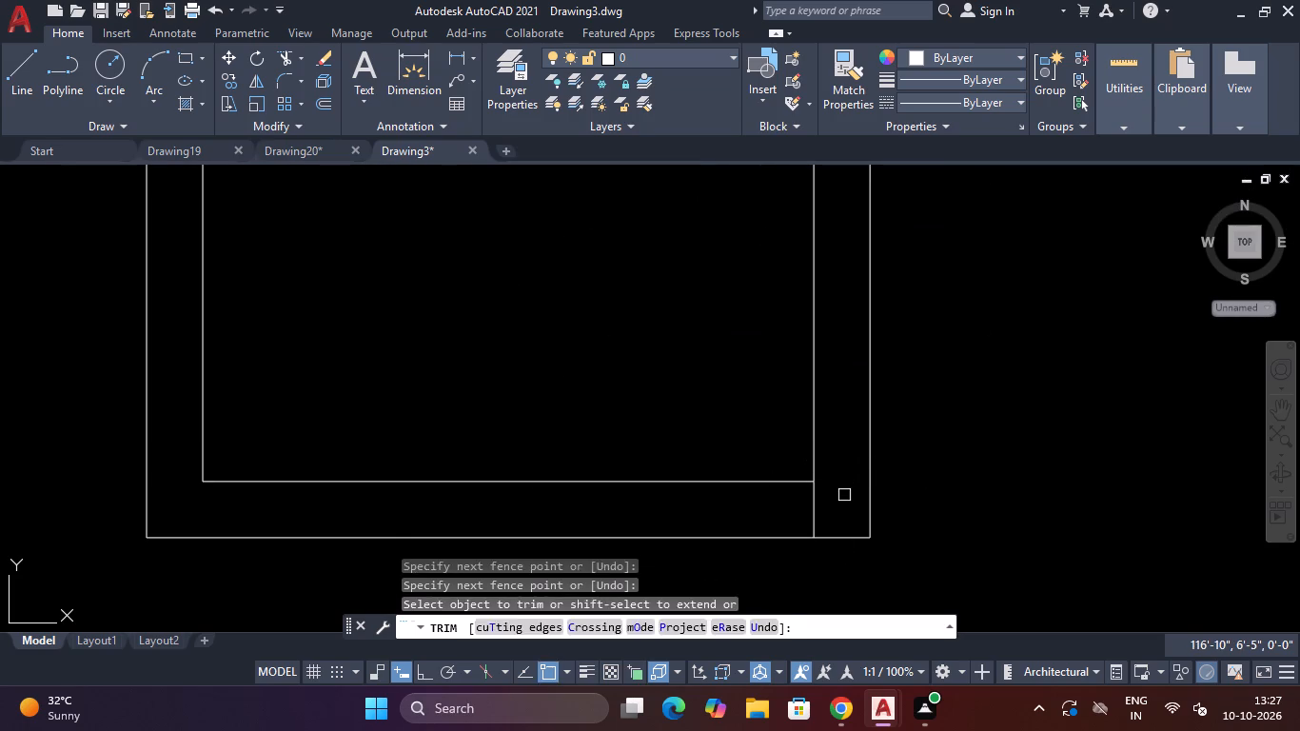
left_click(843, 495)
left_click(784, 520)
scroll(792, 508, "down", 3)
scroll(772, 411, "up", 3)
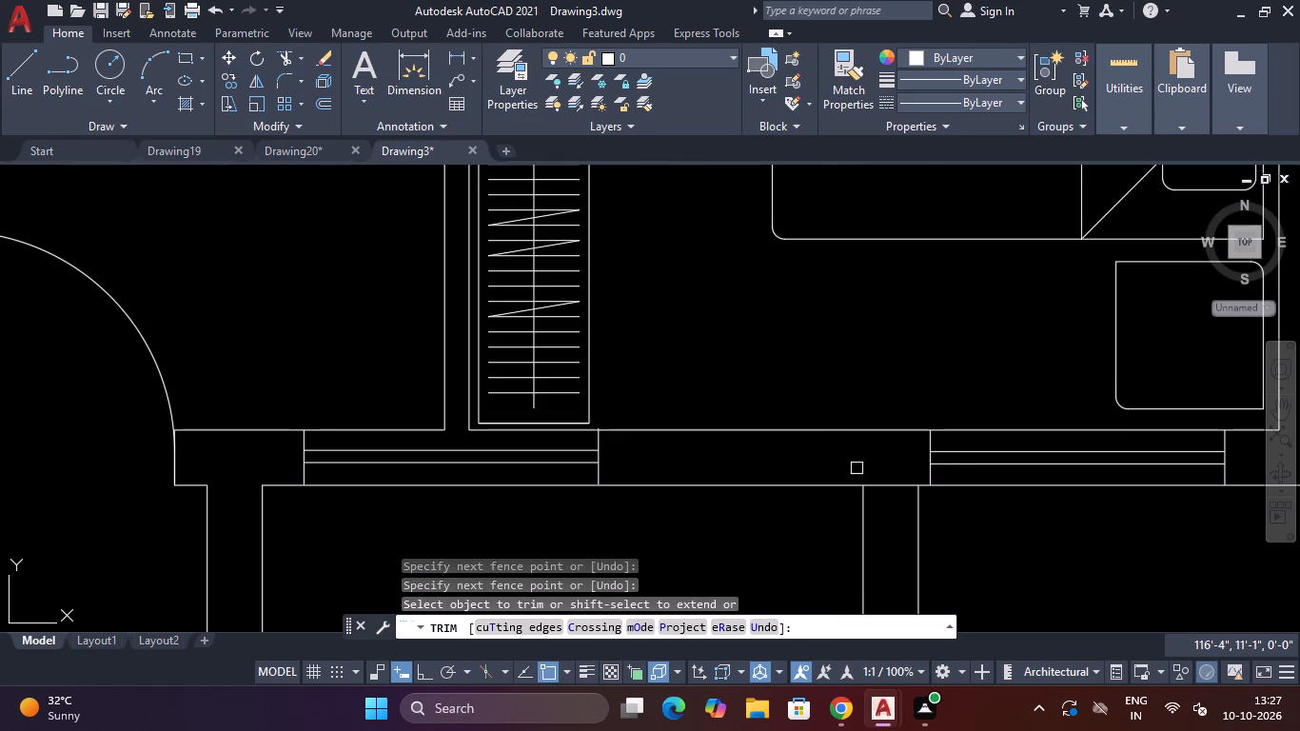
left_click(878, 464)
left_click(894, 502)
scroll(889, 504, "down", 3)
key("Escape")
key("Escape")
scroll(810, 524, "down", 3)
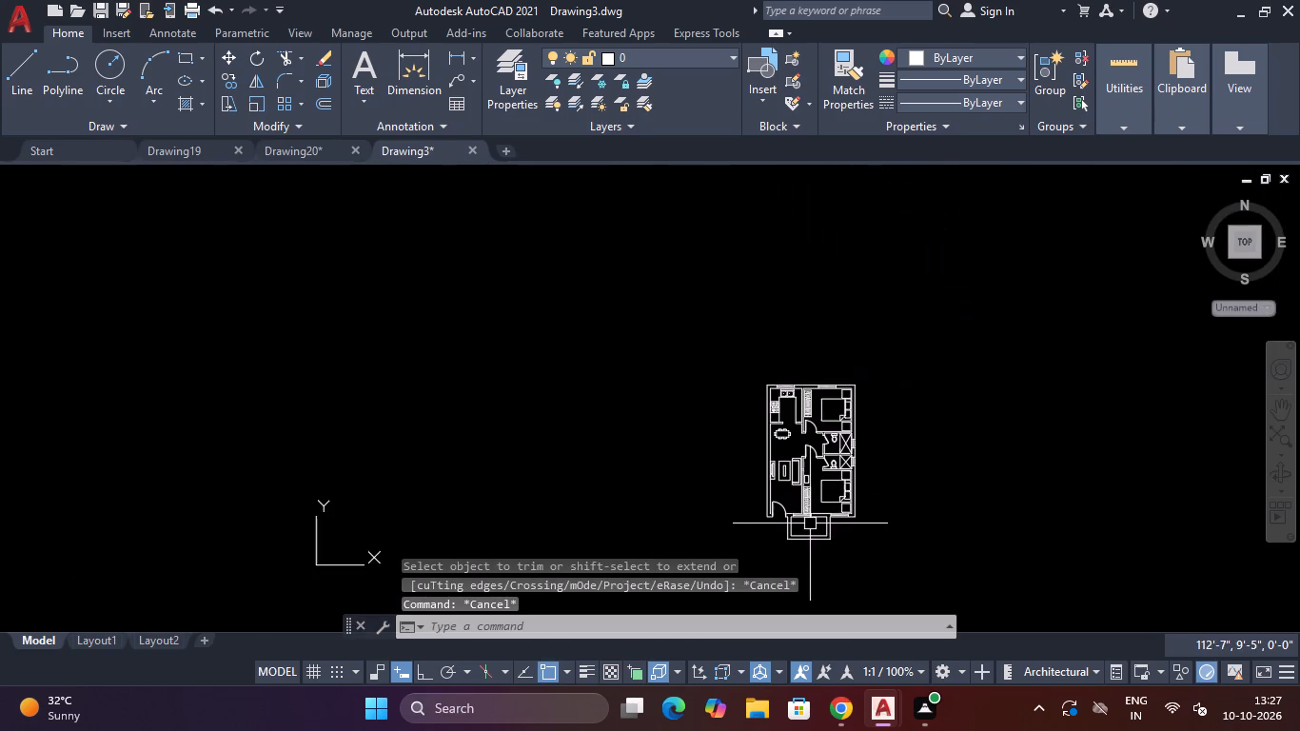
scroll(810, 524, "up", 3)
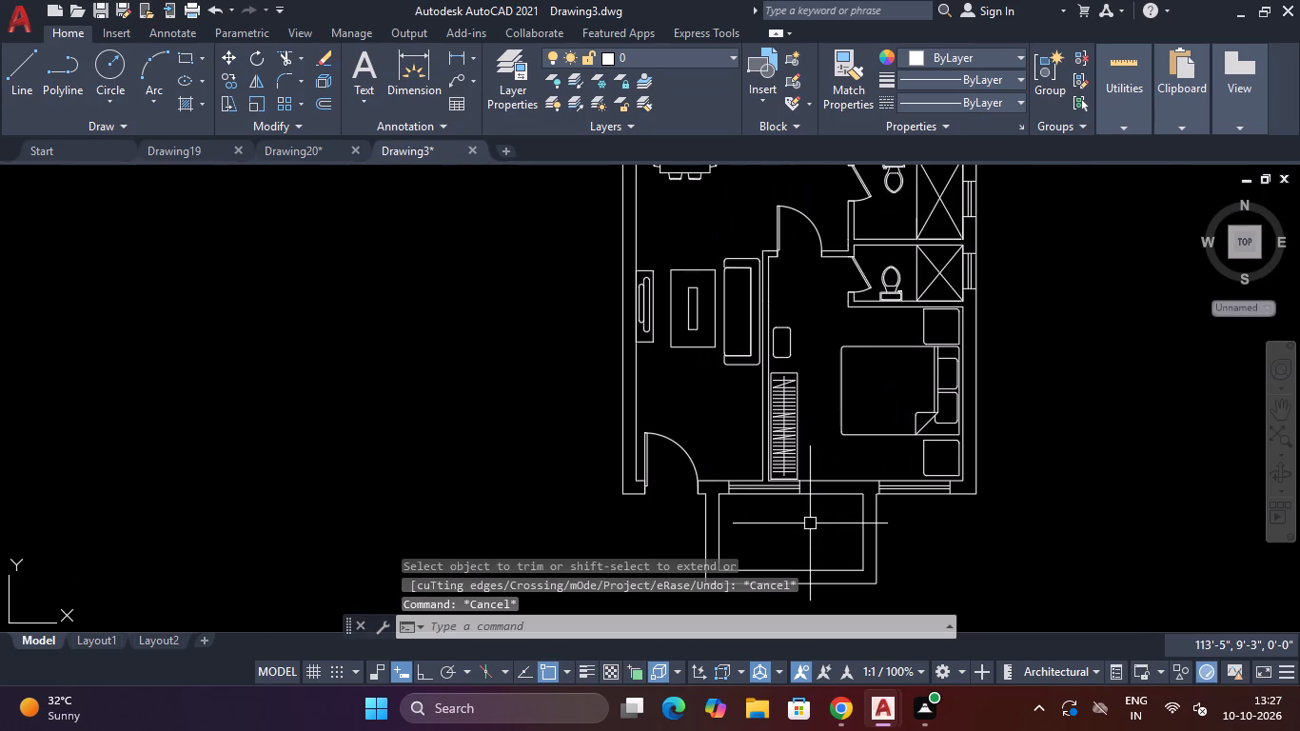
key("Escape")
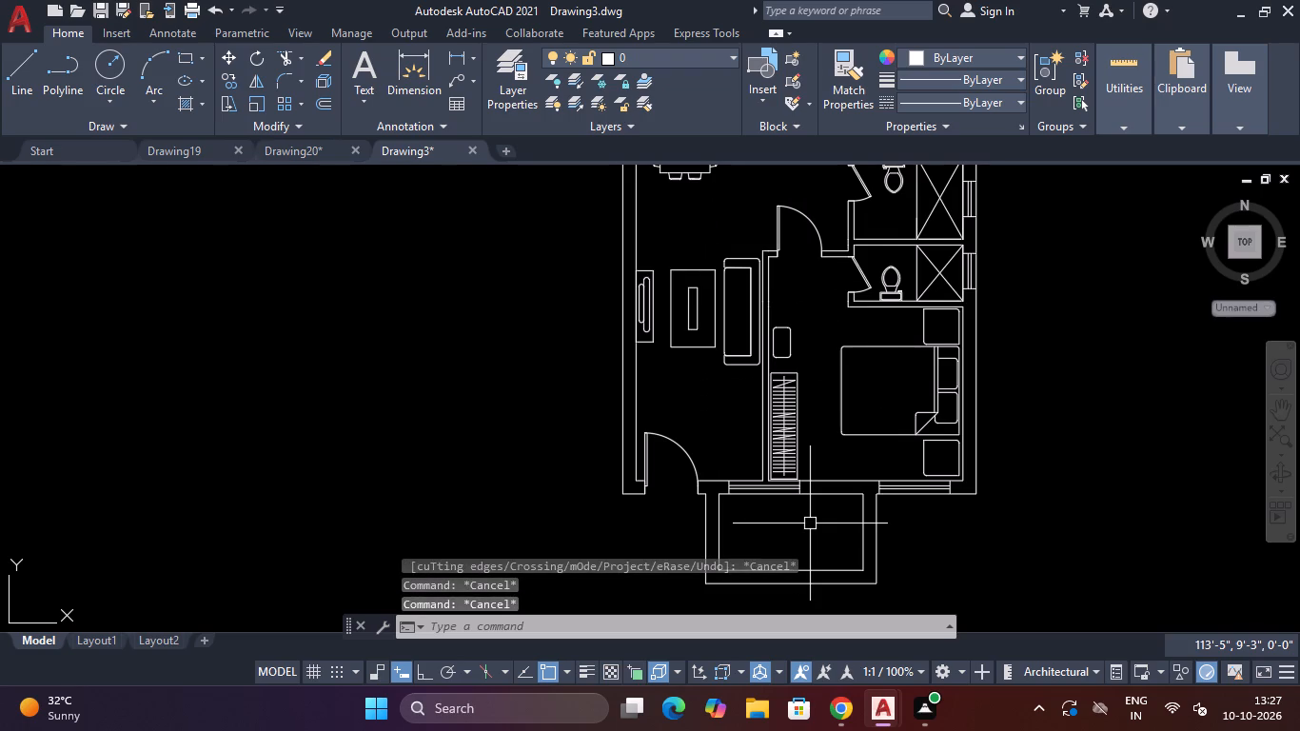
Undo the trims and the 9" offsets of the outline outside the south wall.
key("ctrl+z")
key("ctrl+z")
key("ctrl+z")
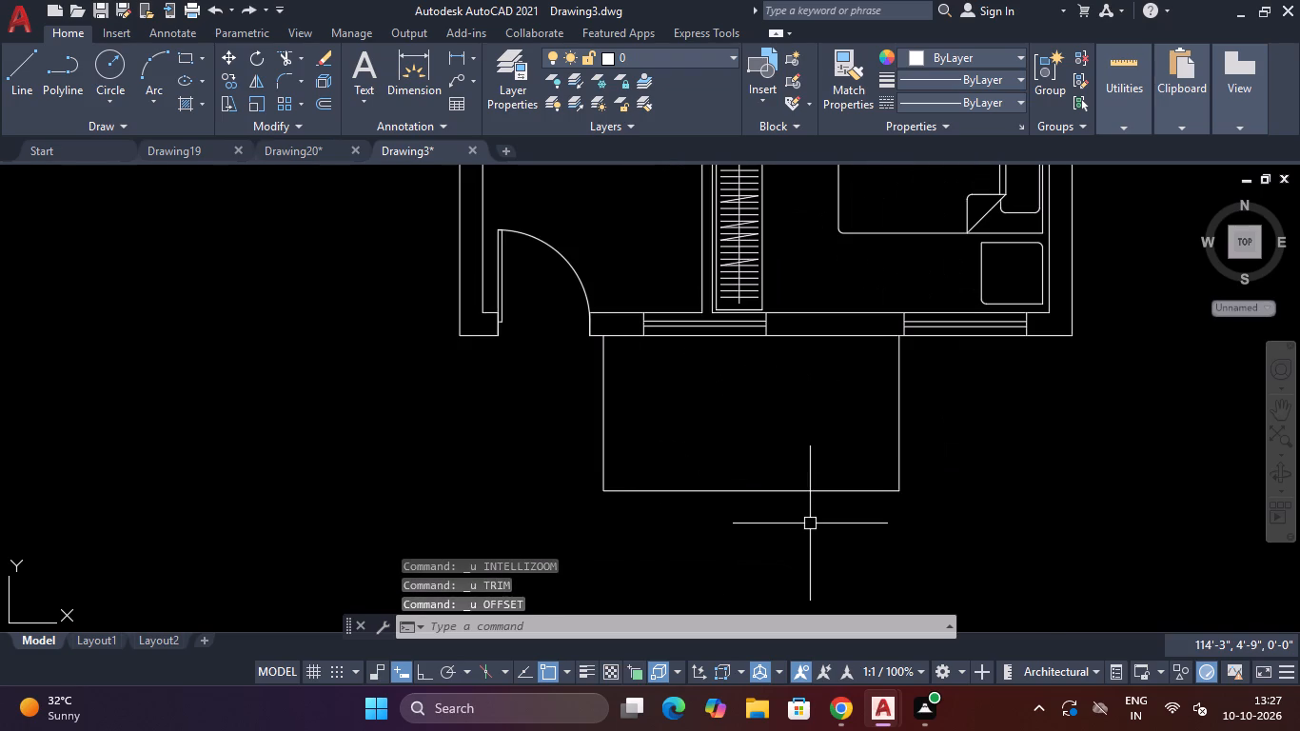
Offset the west, south and east edges of the outline outside the south wall 4" inward.
type("O")
key("space")
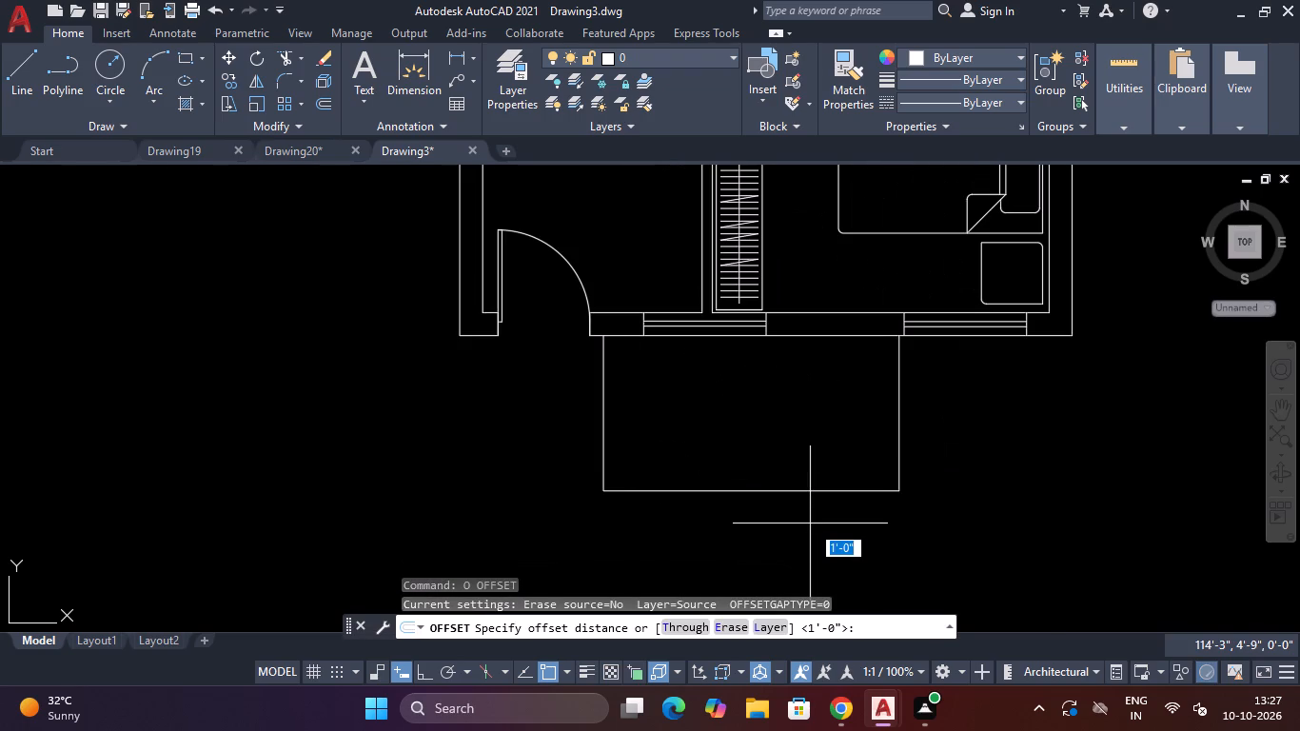
type("4\"")
key("Return")
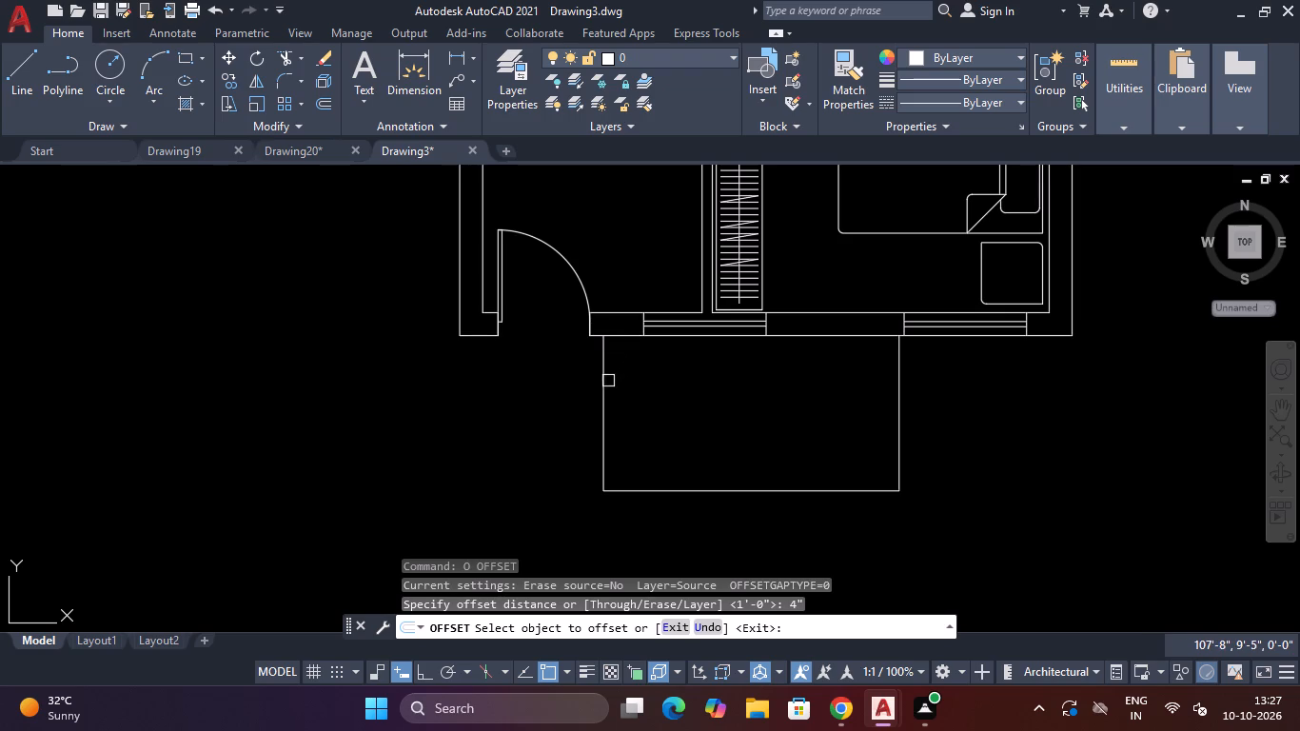
left_click(606, 382)
left_click(646, 388)
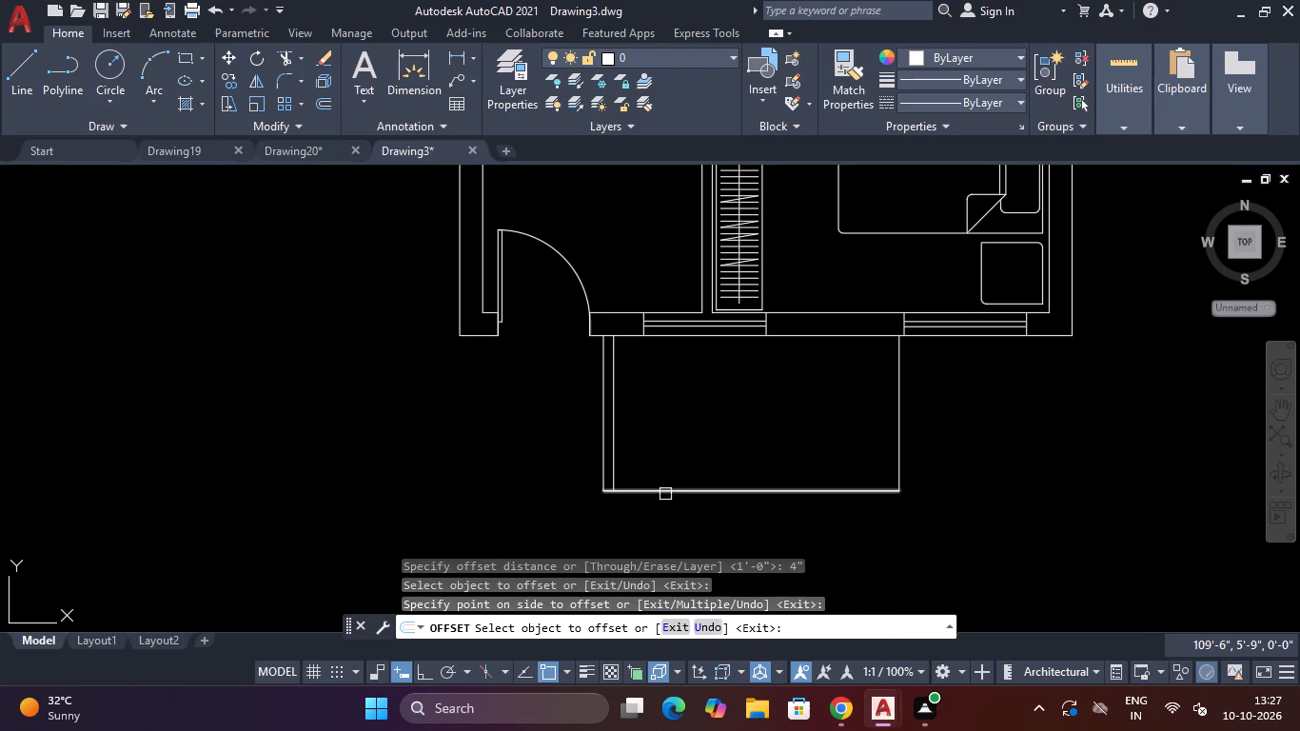
left_click(665, 494)
left_click(665, 439)
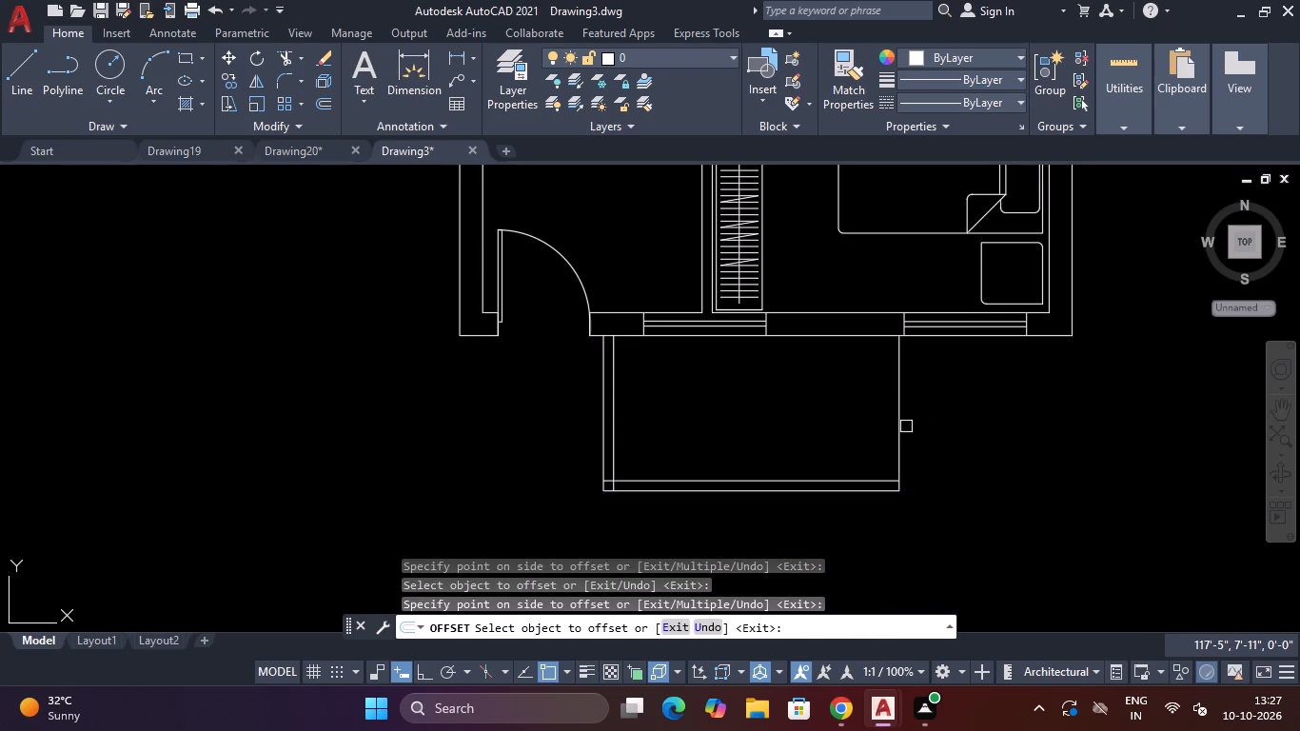
left_click(904, 426)
left_click(863, 428)
key("Escape")
key("Escape")
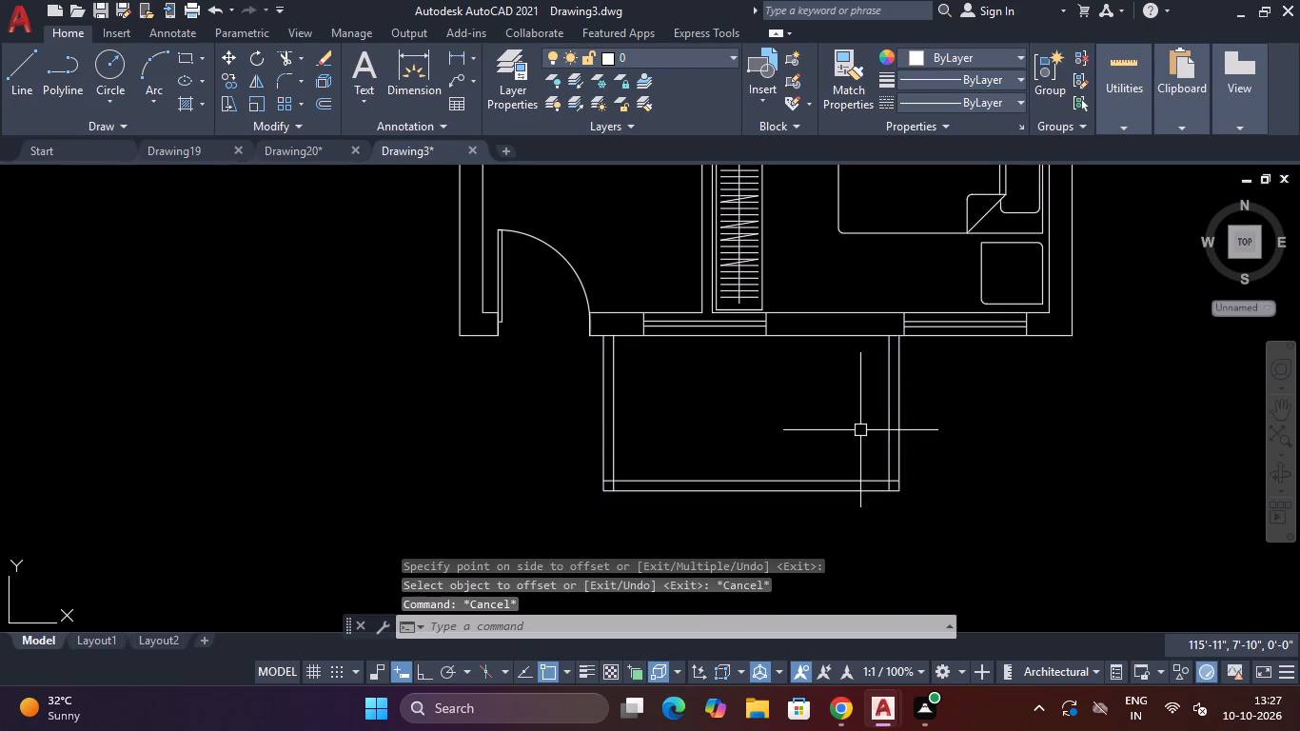
Trim the overlapping ends of the inner offset lines at the outline's southwest and southeast corners.
type("TR")
key("space")
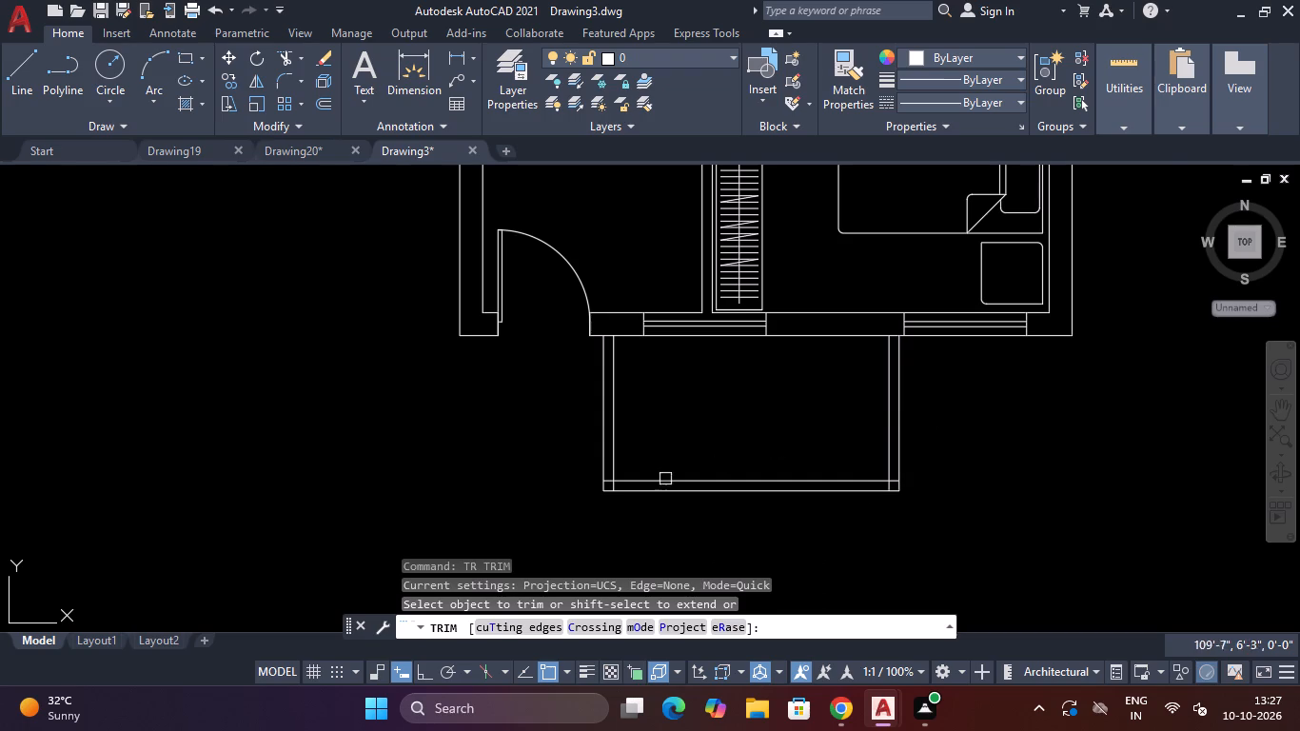
scroll(656, 482, "up", 3)
left_click(463, 447)
double_click(471, 492)
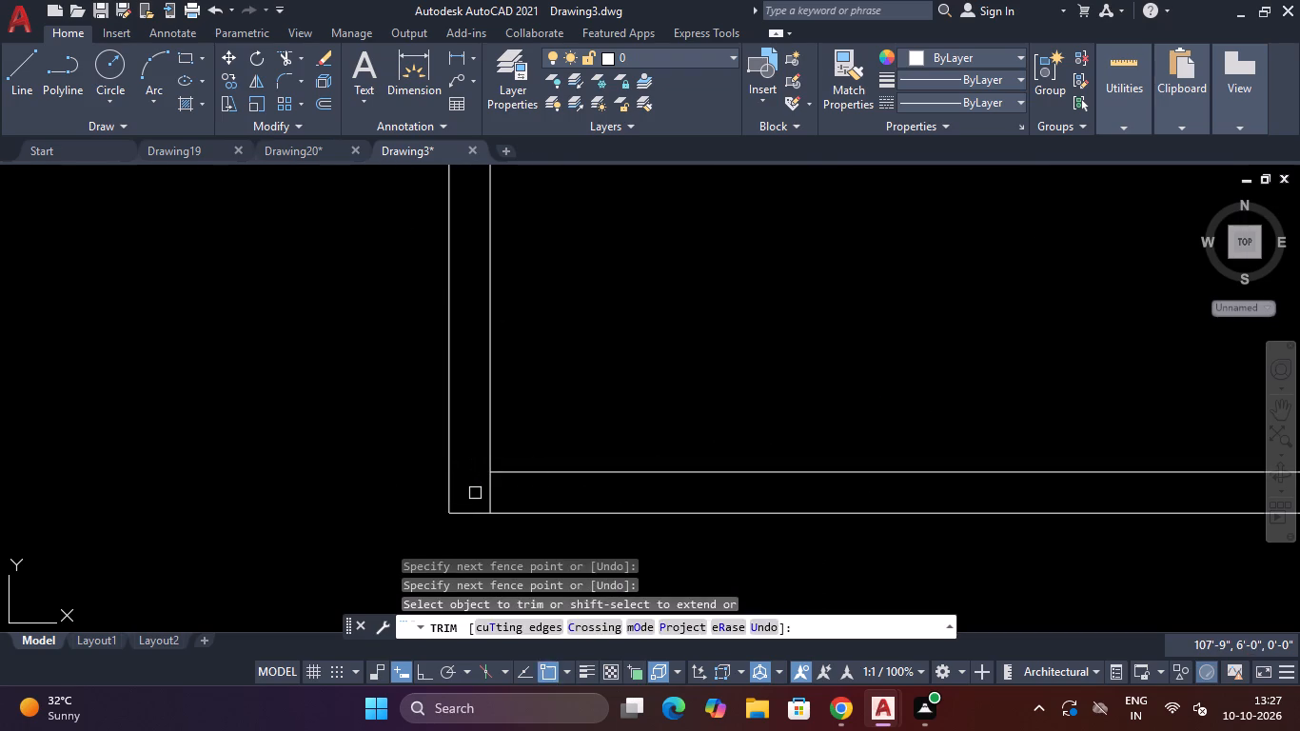
left_click(513, 488)
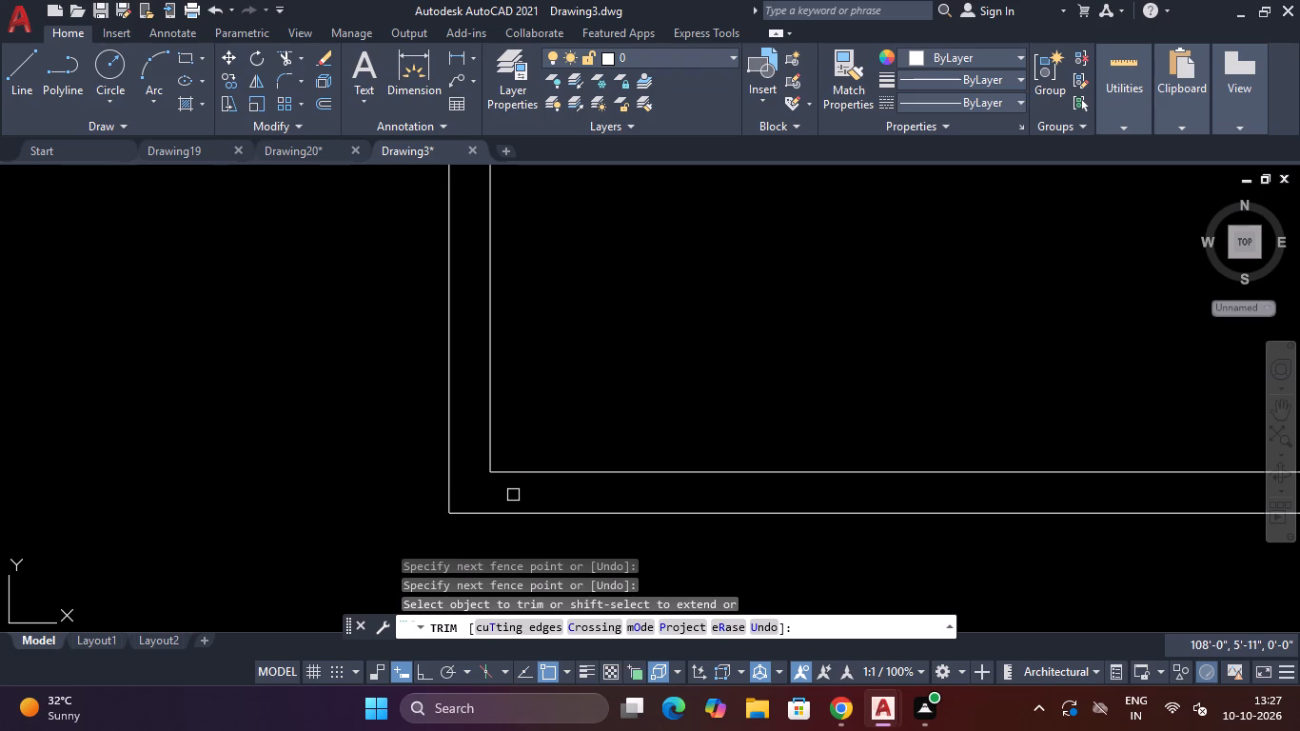
scroll(620, 506, "down", 4)
scroll(834, 486, "up", 6)
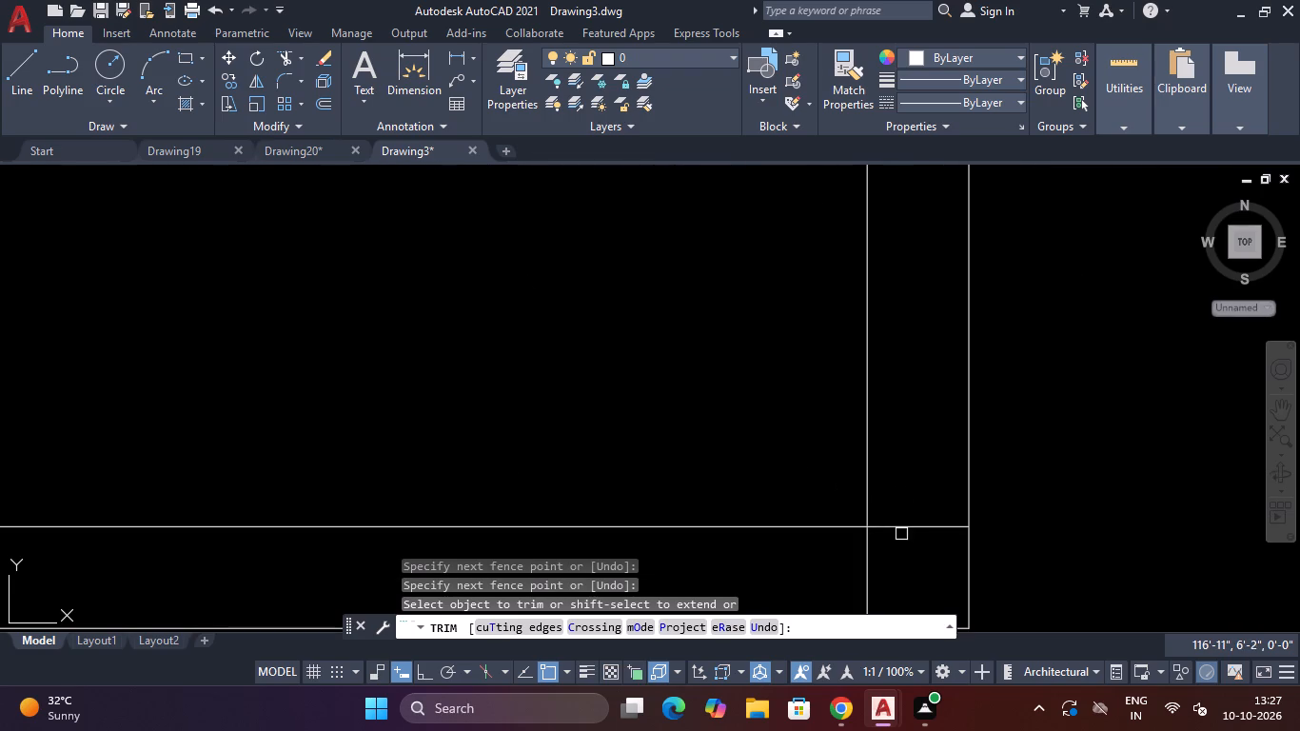
left_click(914, 499)
double_click(905, 555)
left_click(857, 561)
left_click(888, 553)
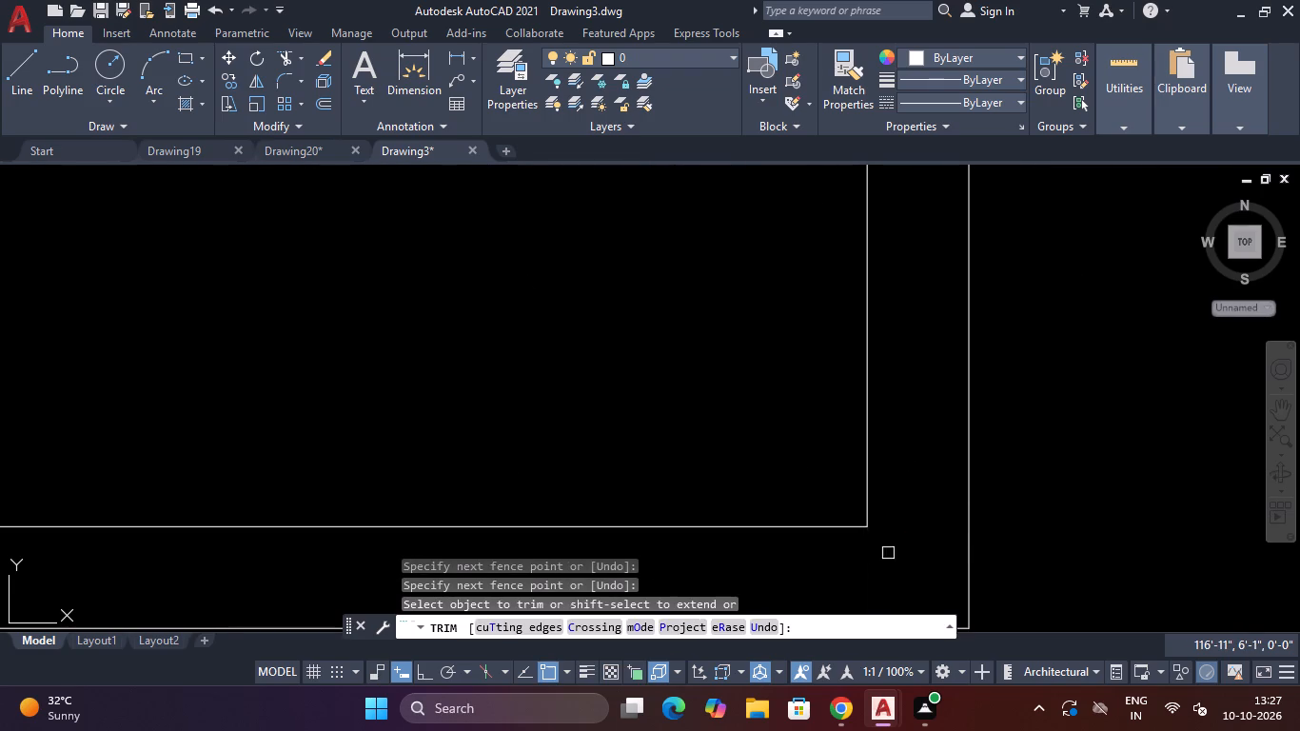
Trim the south wall line where the outline's east and west double lines meet the house wall.
scroll(889, 549, "down", 3)
scroll(953, 232, "down", 4)
scroll(945, 173, "up", 3)
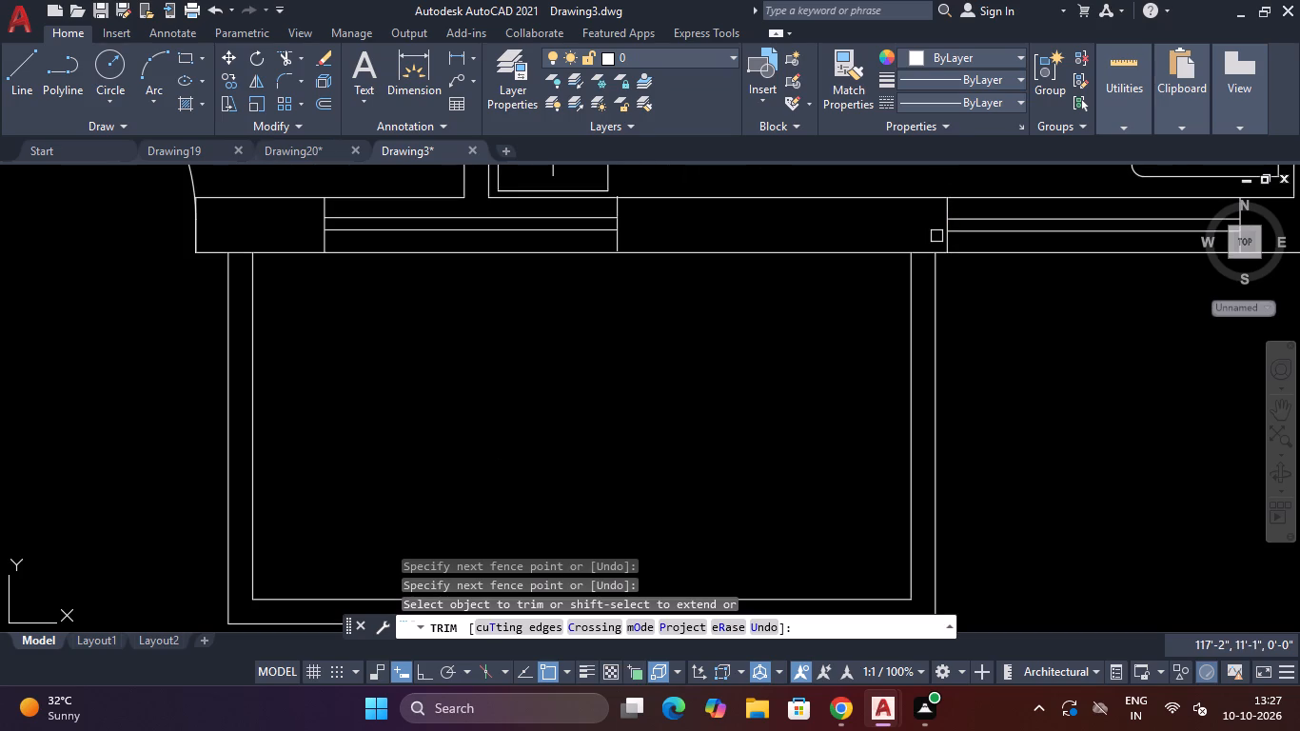
left_click(925, 234)
left_click(919, 267)
scroll(921, 263, "down", 3)
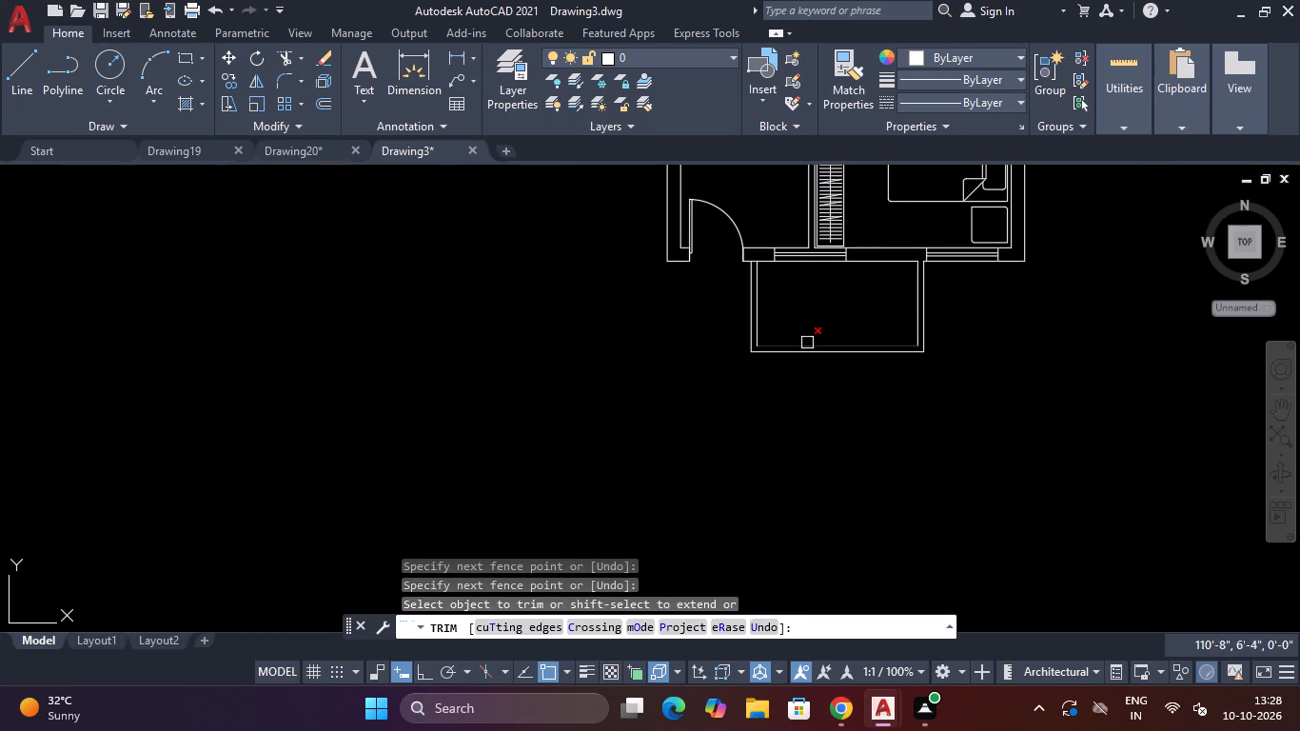
scroll(742, 253, "up", 3)
left_click(780, 255)
left_click(778, 289)
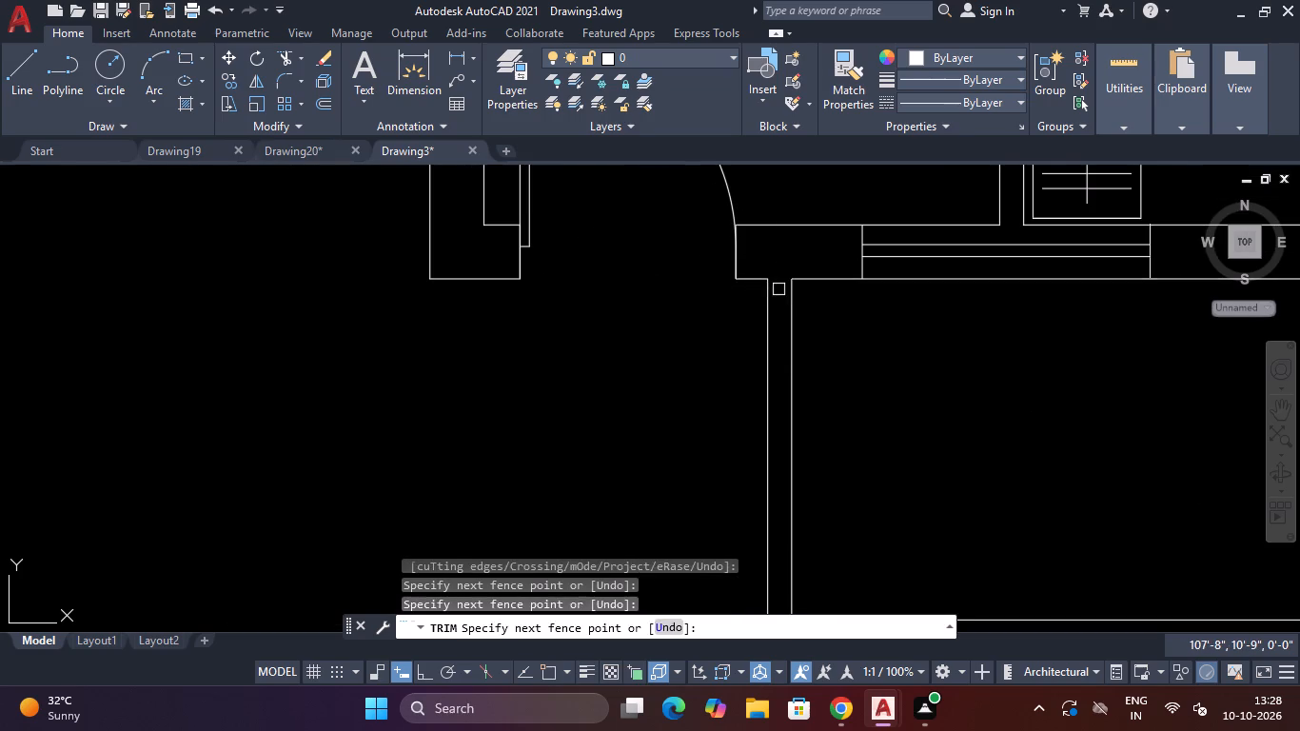
key("Escape")
Delete the remaining outer south wall line between the outline's inner west and east lines.
left_click(835, 280)
key("Delete")
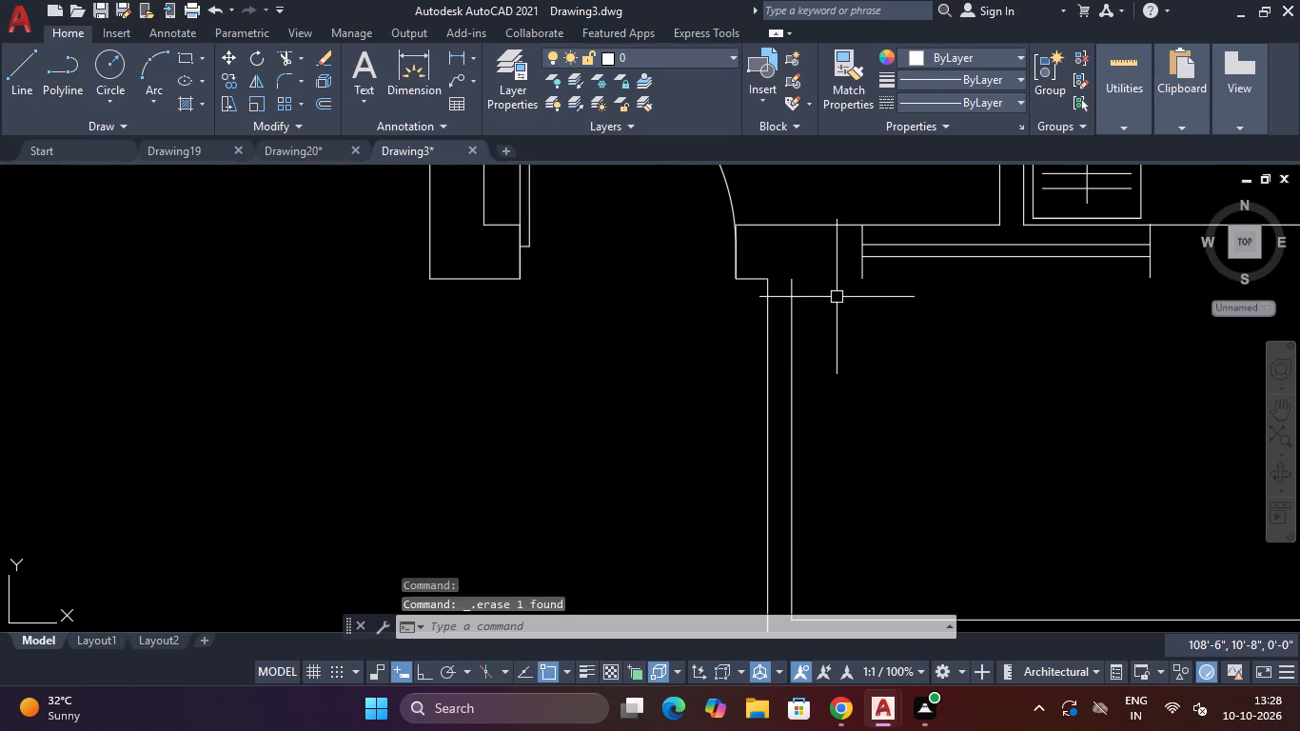
scroll(879, 296, "down", 2)
scroll(879, 298, "up", 2)
key("space")
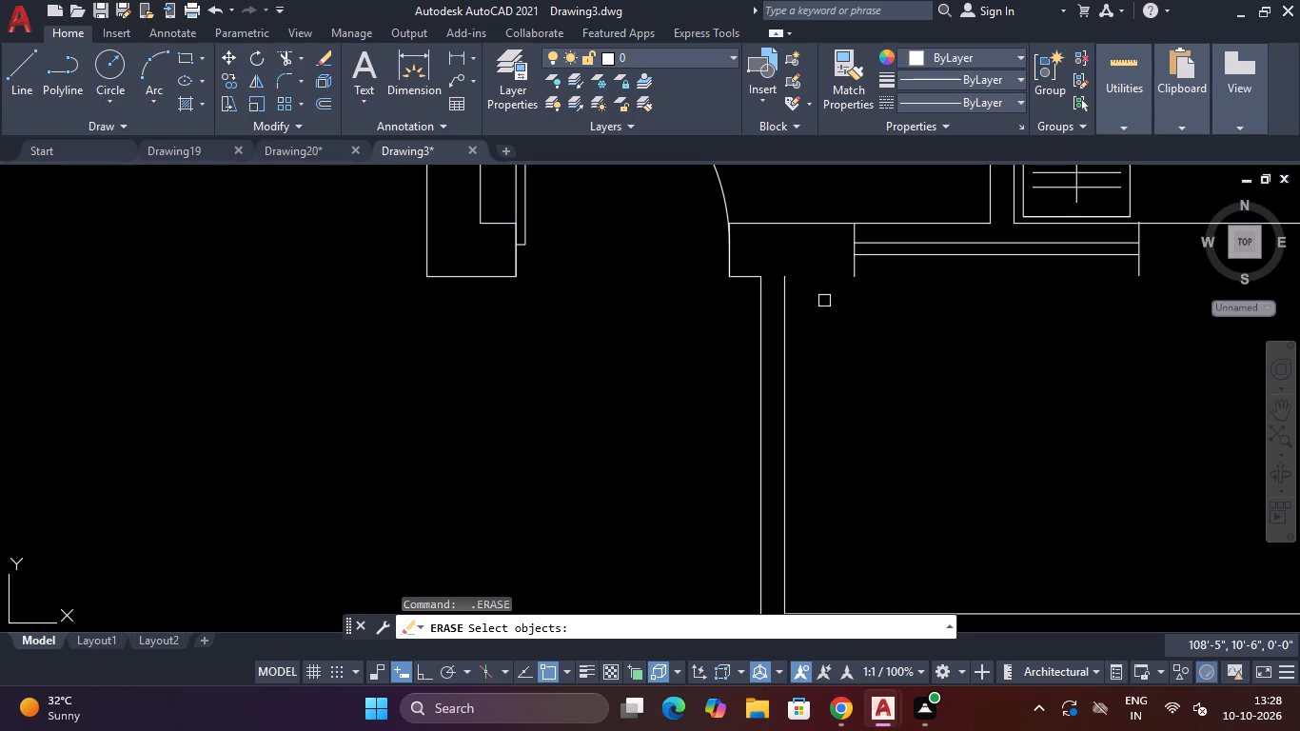
key("Escape")
key("Escape")
Draw a 9' line along the south wall joining the north ends of the outline's inner west and east lines.
type("L")
key("space")
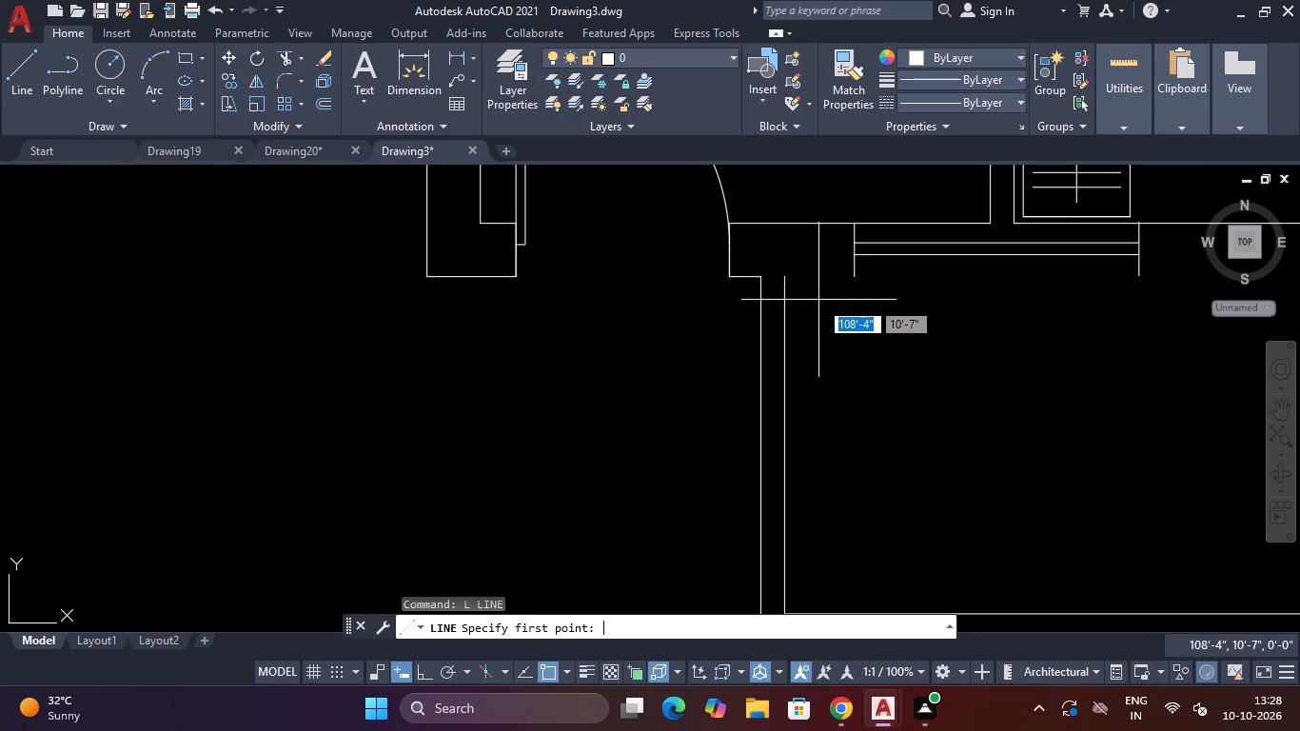
left_click(787, 279)
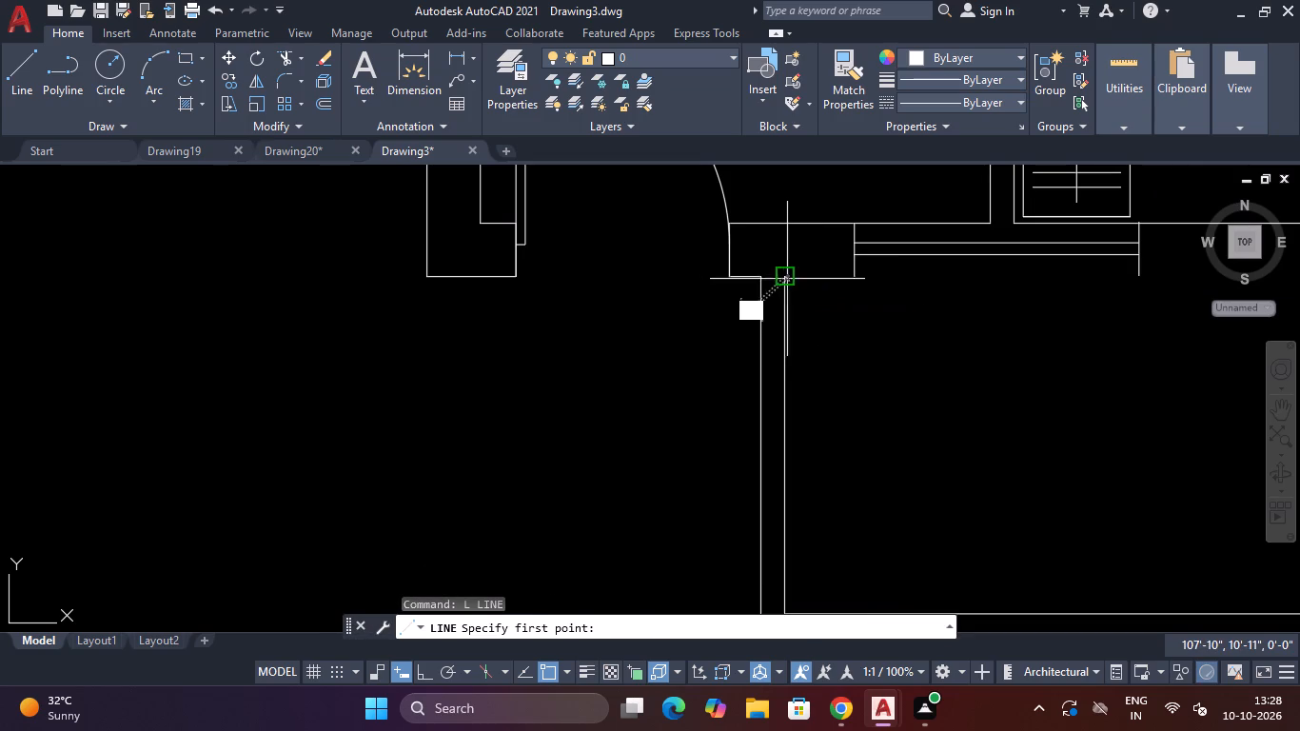
scroll(886, 277, "down", 3)
scroll(1012, 282, "up", 2)
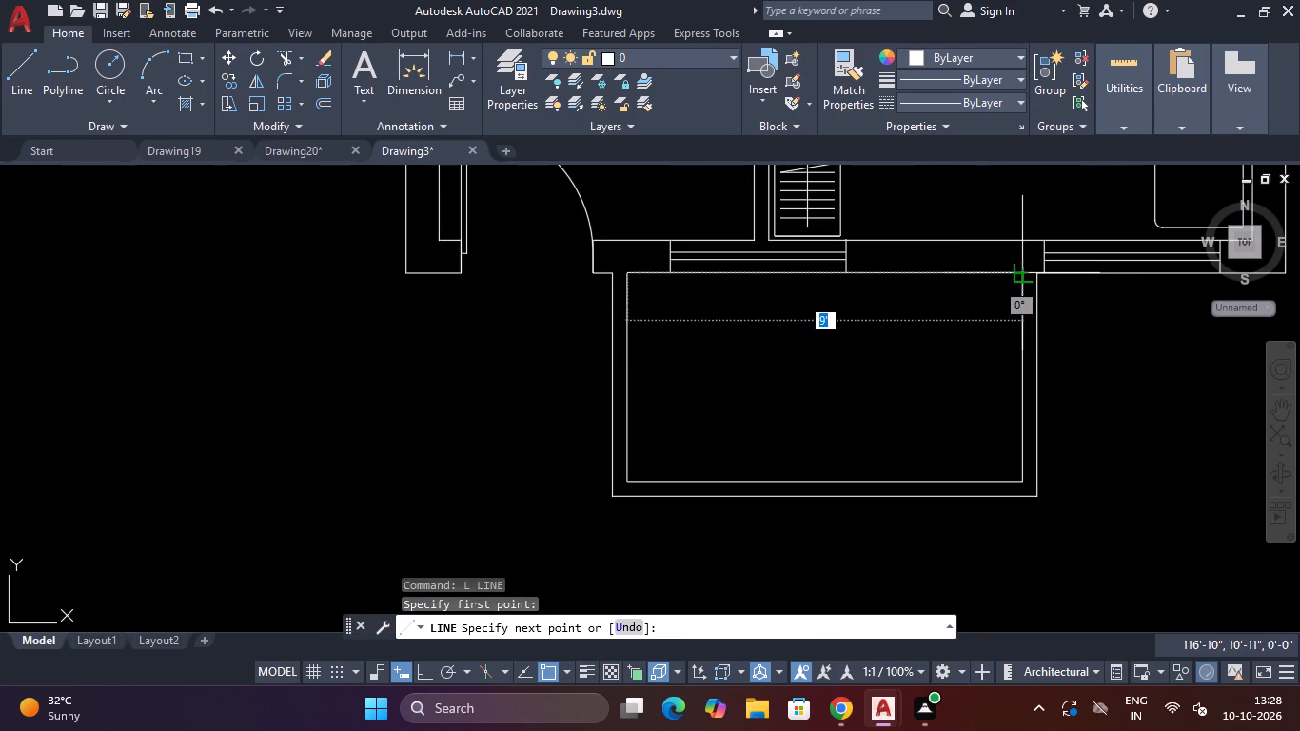
left_click(1024, 275)
key("Escape")
Move the six-seat dining table slightly west, closer to the inner face of the west wall.
scroll(996, 304, "down", 4)
scroll(884, 330, "down", 4)
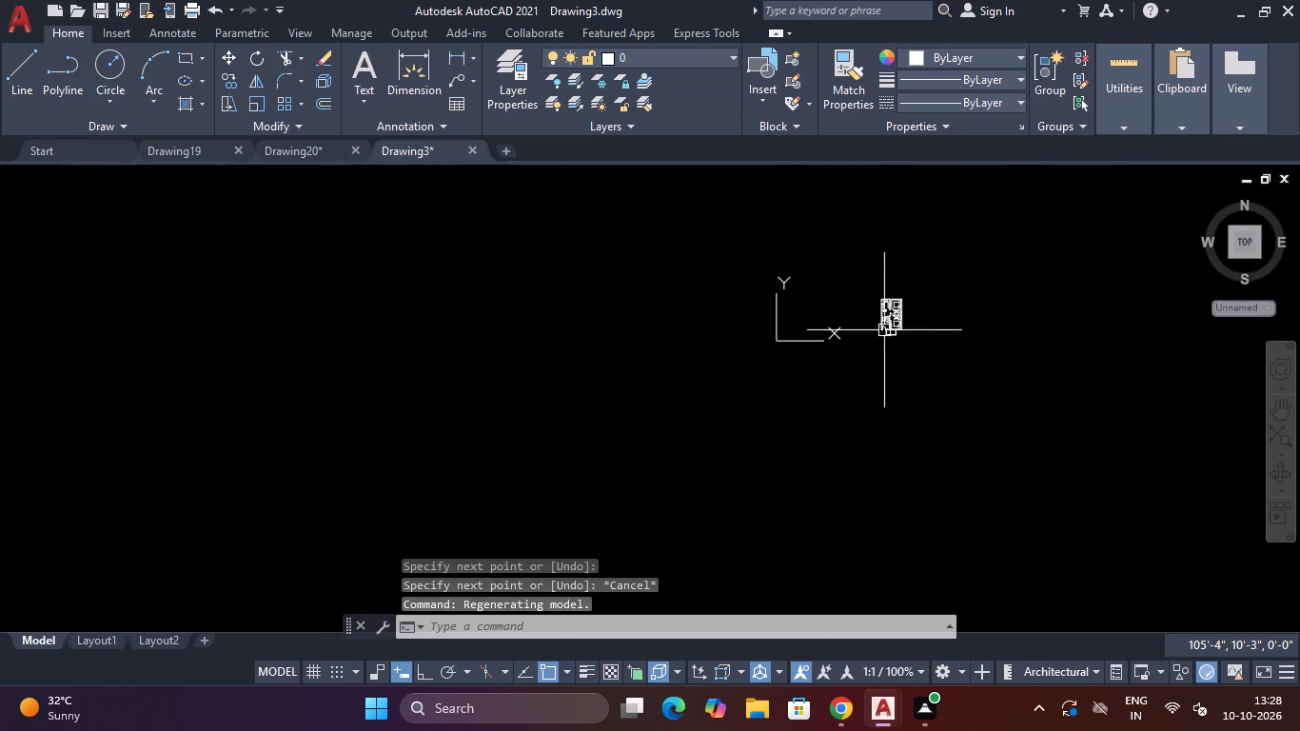
scroll(900, 282, "up", 3)
scroll(815, 406, "up", 4)
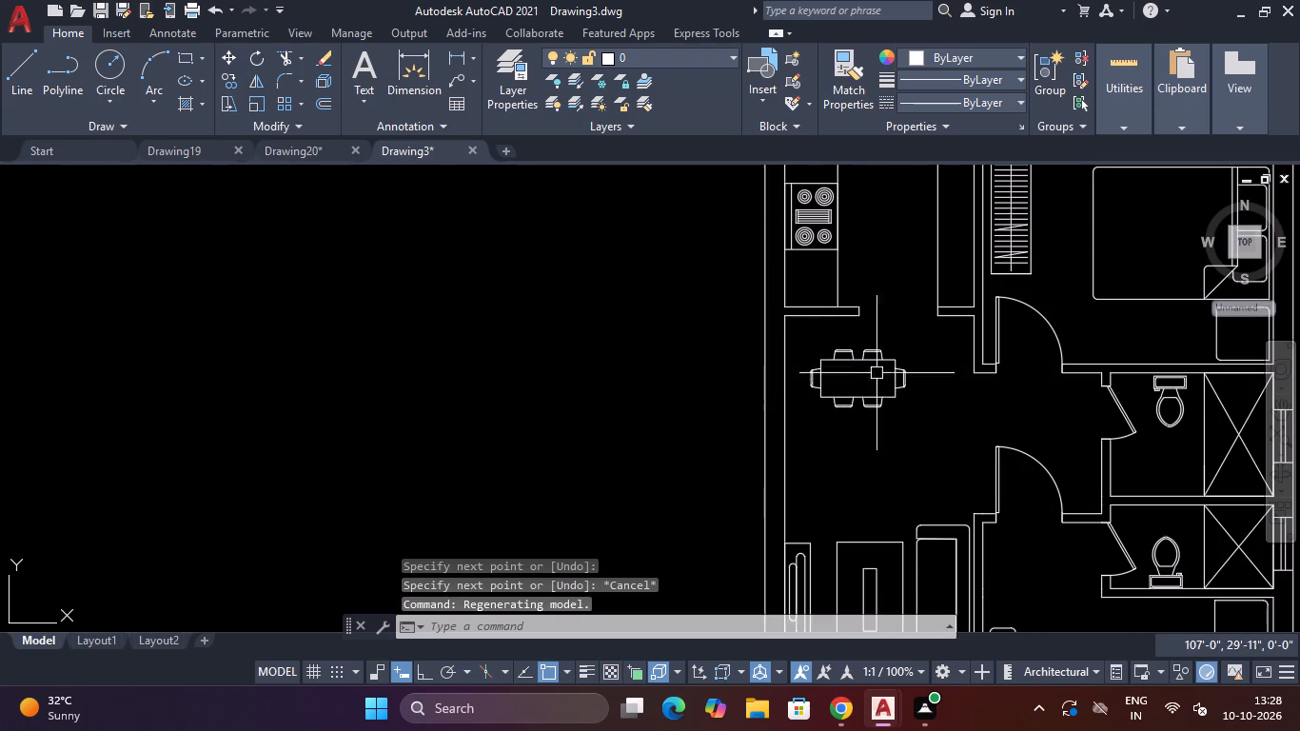
left_click(895, 342)
left_click(868, 385)
type("M")
key("space")
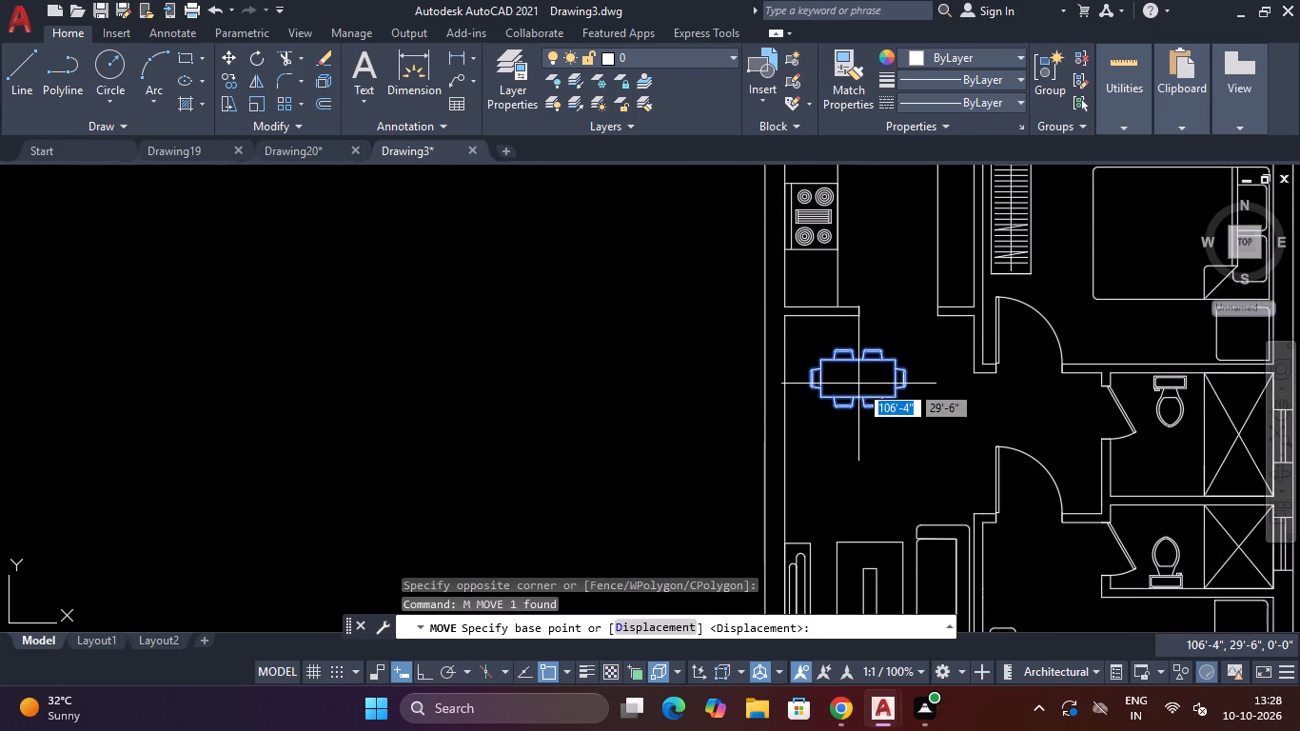
left_click(858, 382)
left_click(841, 384)
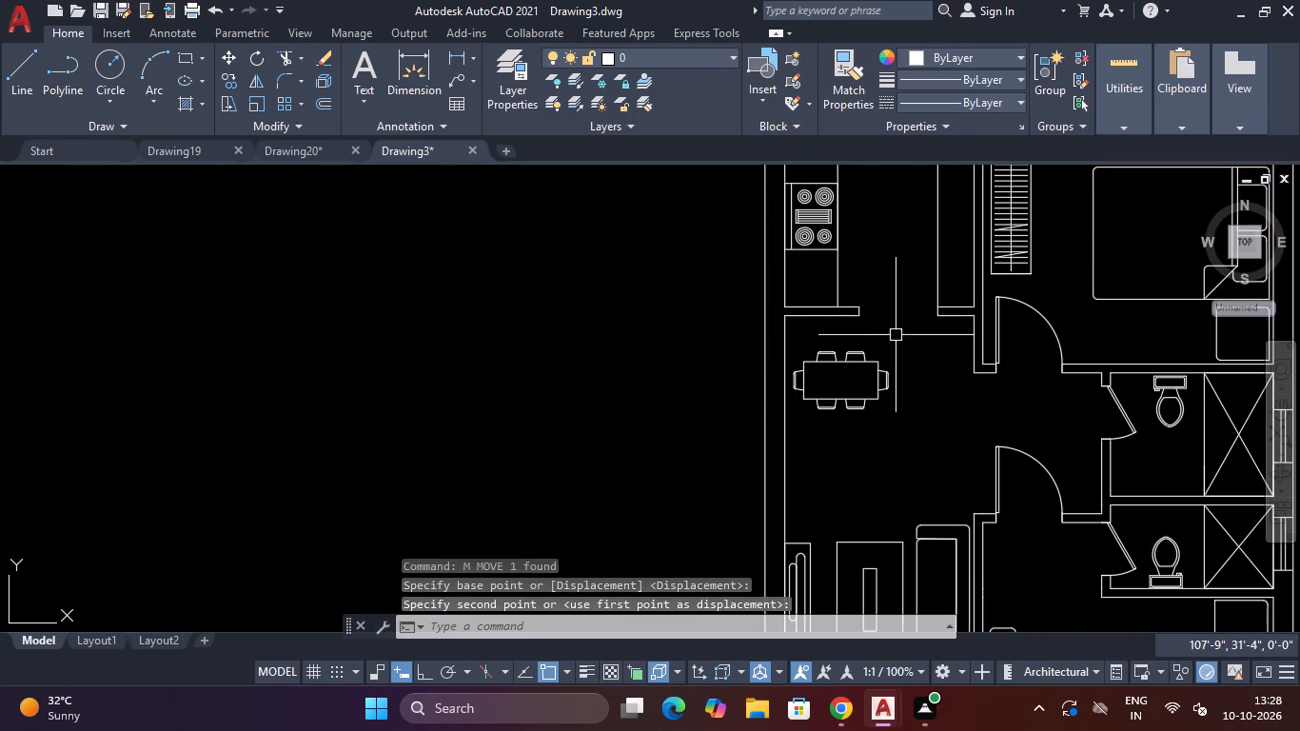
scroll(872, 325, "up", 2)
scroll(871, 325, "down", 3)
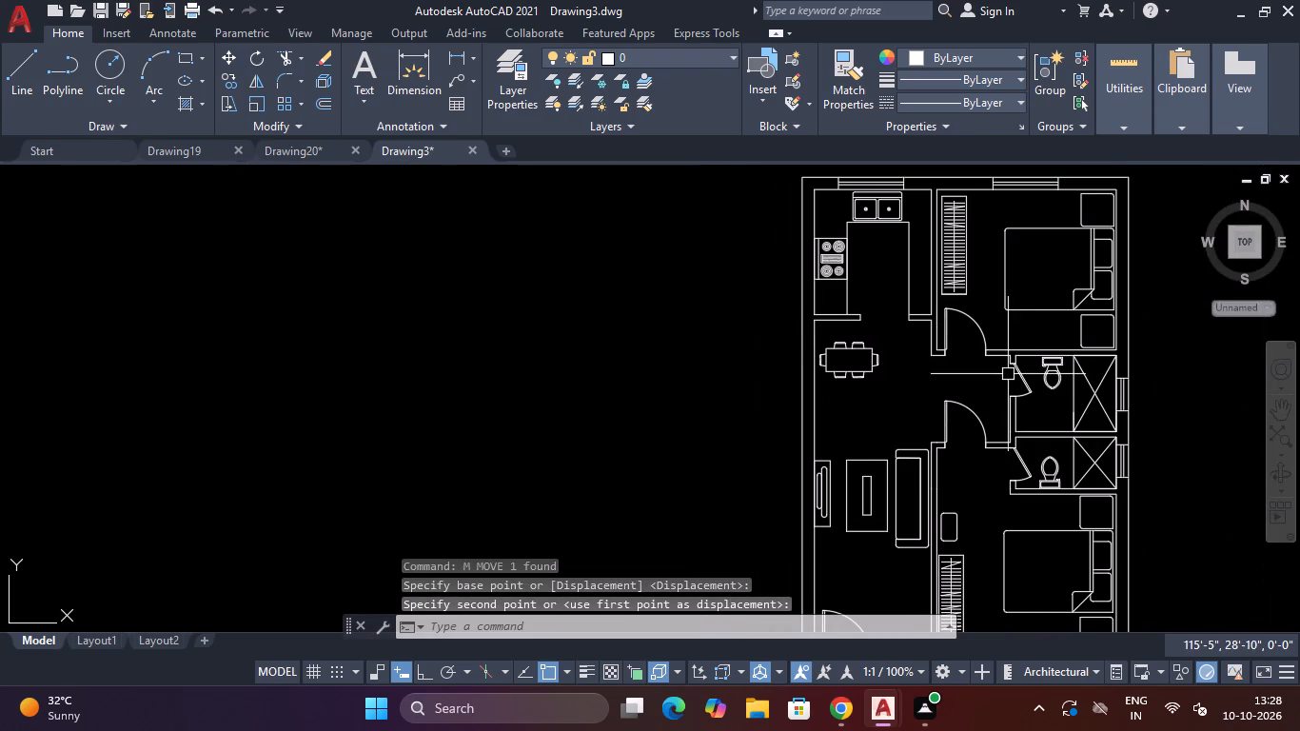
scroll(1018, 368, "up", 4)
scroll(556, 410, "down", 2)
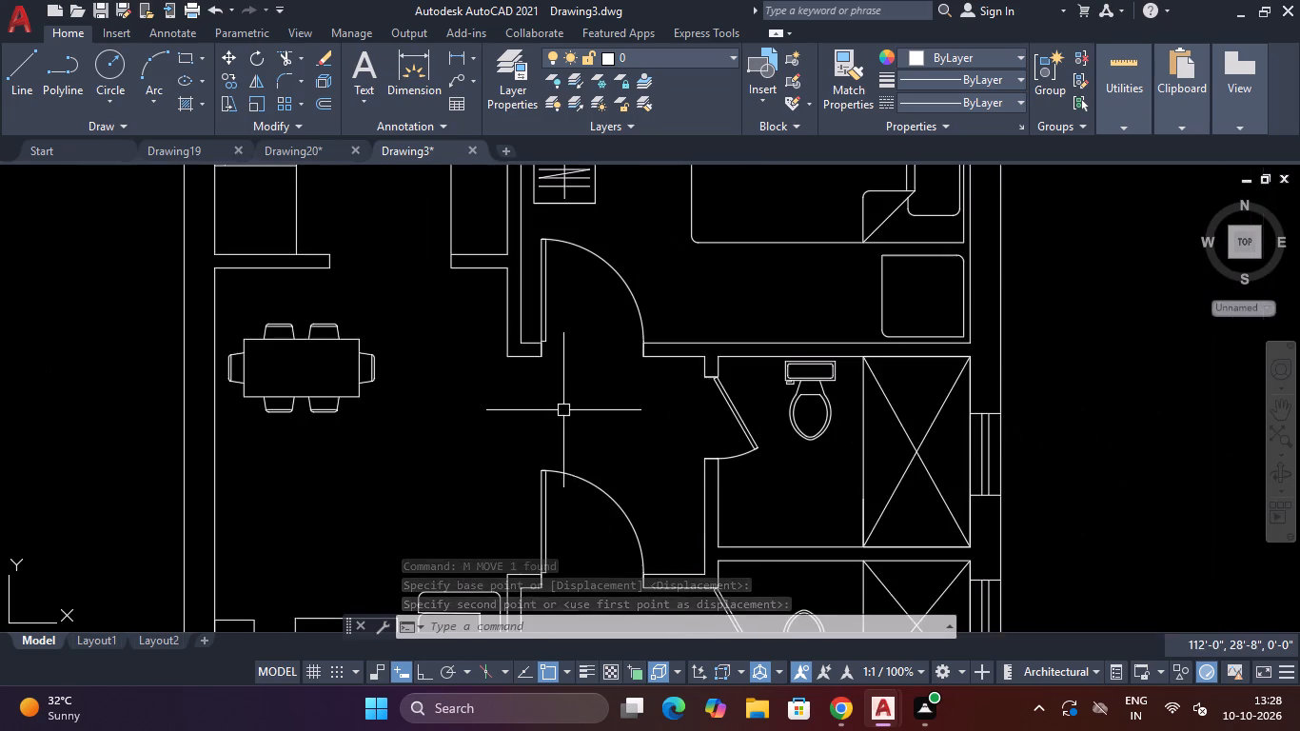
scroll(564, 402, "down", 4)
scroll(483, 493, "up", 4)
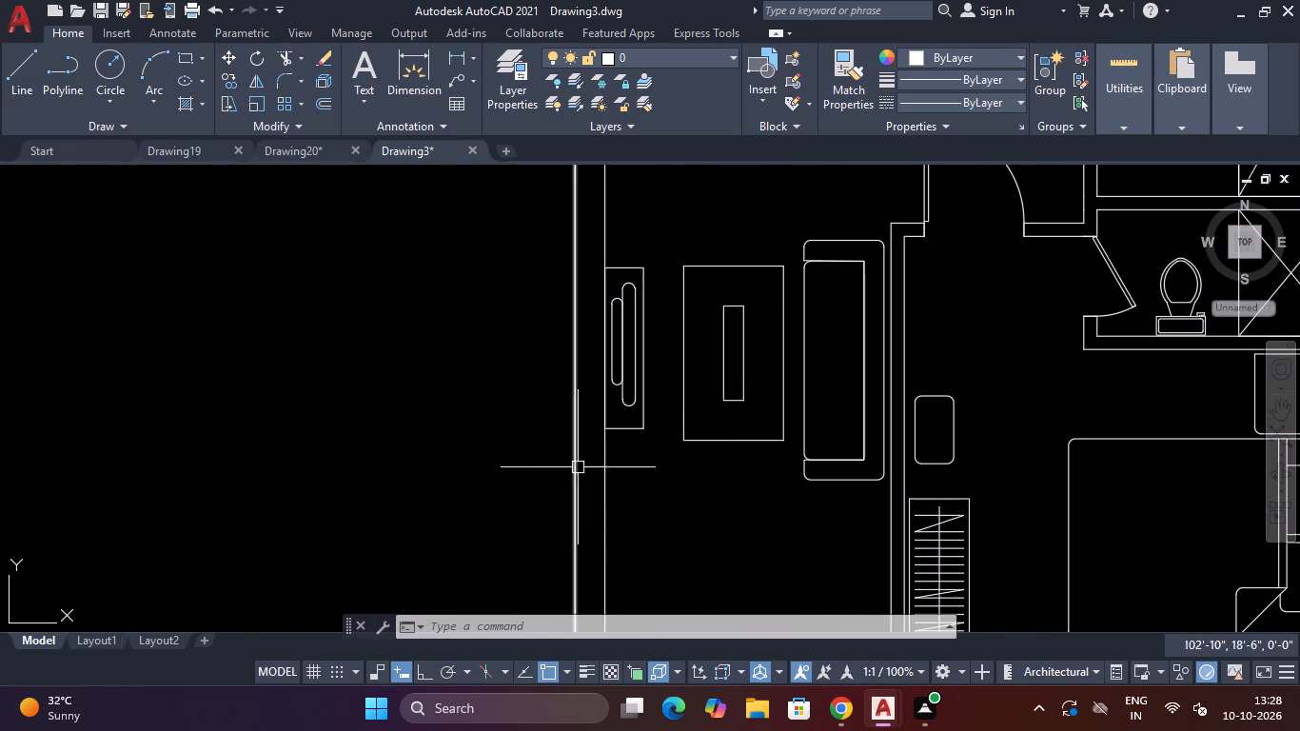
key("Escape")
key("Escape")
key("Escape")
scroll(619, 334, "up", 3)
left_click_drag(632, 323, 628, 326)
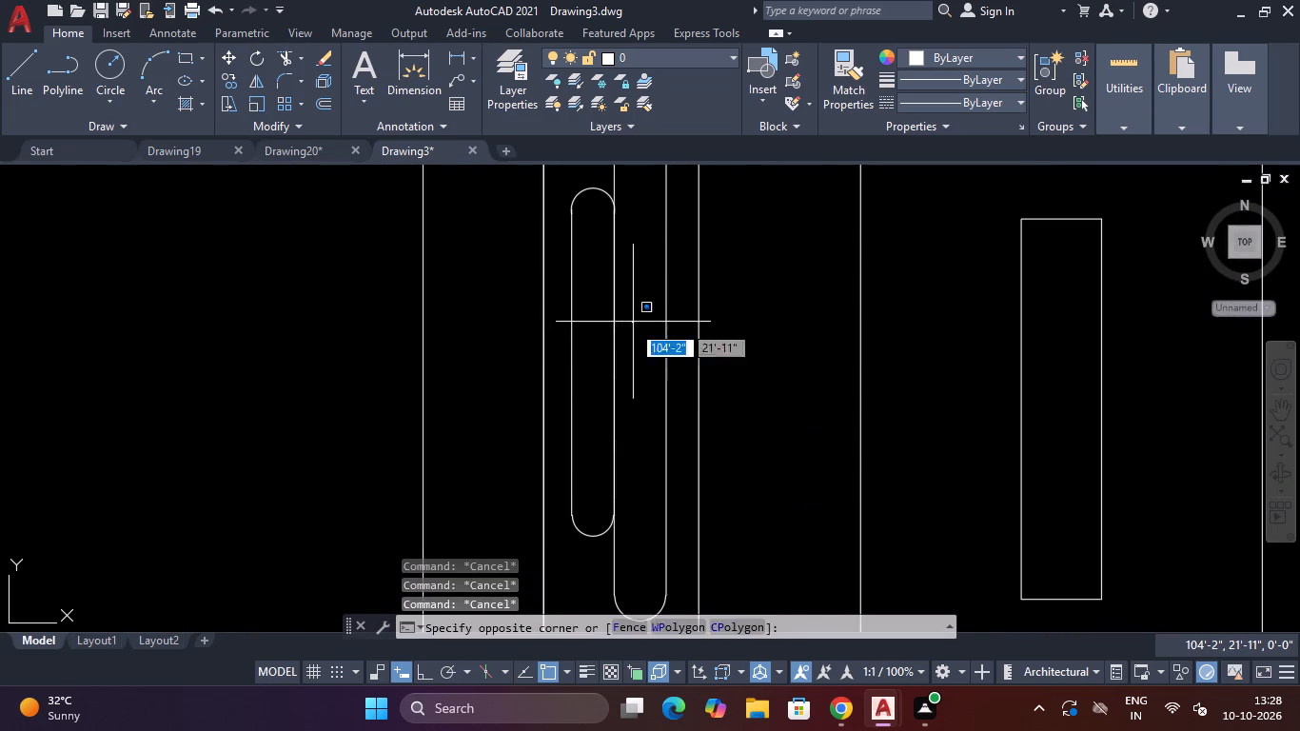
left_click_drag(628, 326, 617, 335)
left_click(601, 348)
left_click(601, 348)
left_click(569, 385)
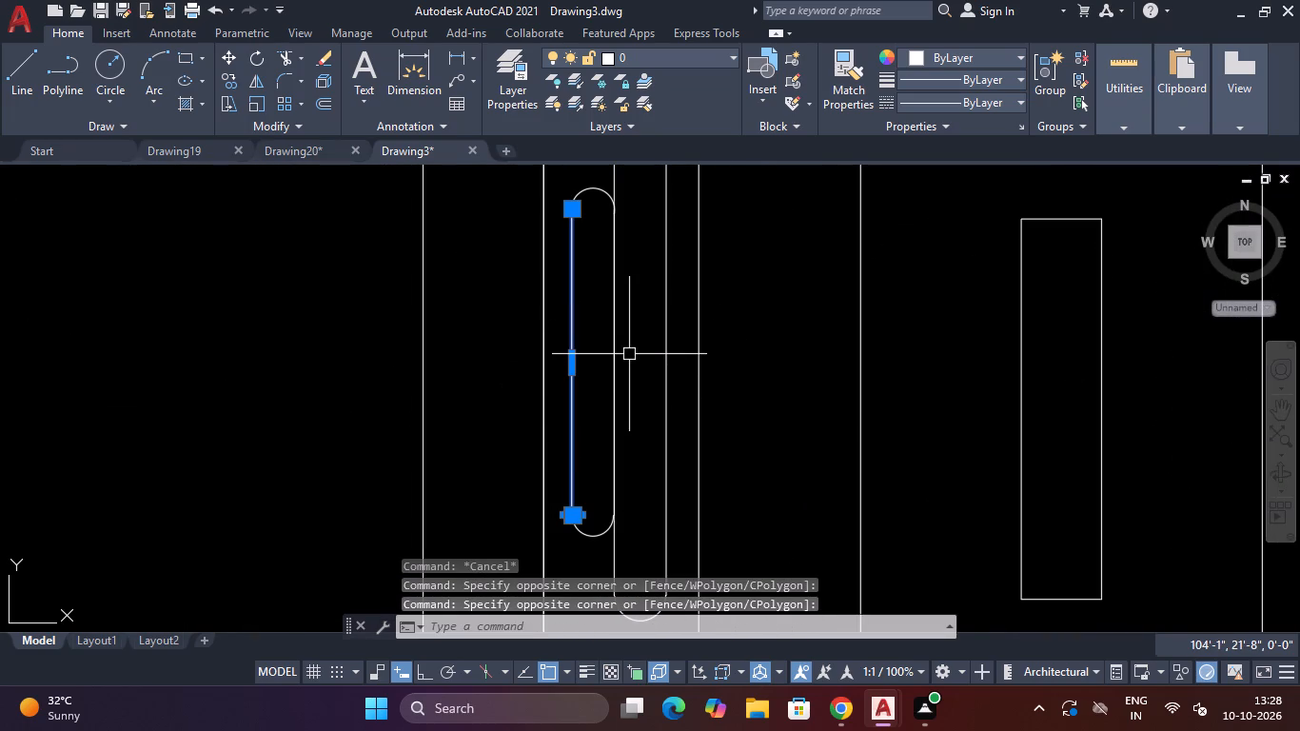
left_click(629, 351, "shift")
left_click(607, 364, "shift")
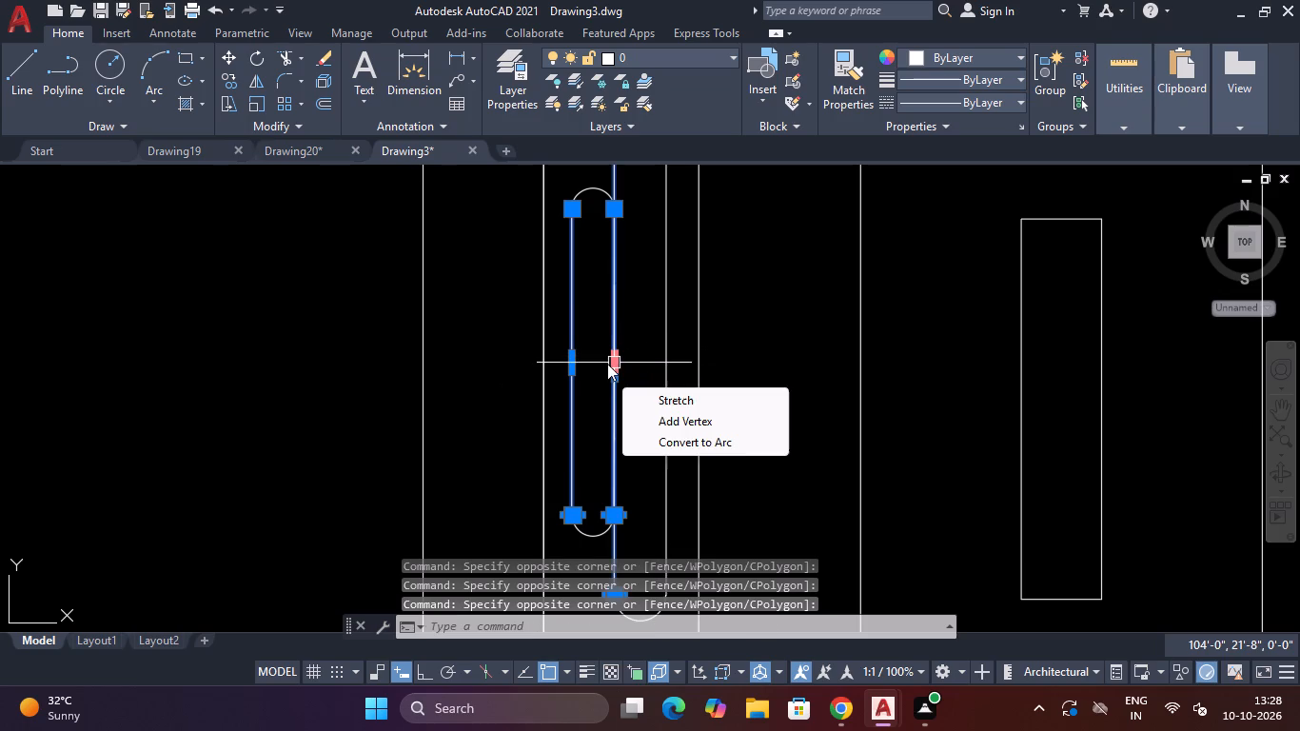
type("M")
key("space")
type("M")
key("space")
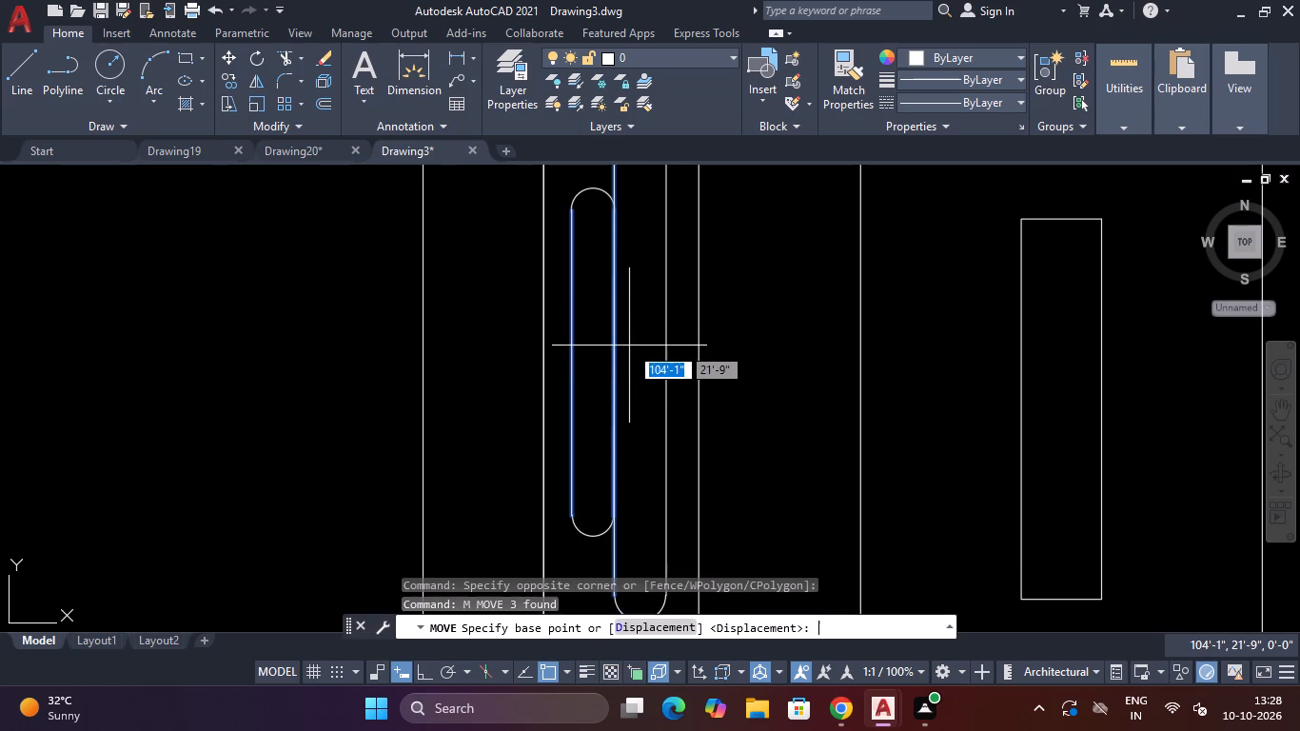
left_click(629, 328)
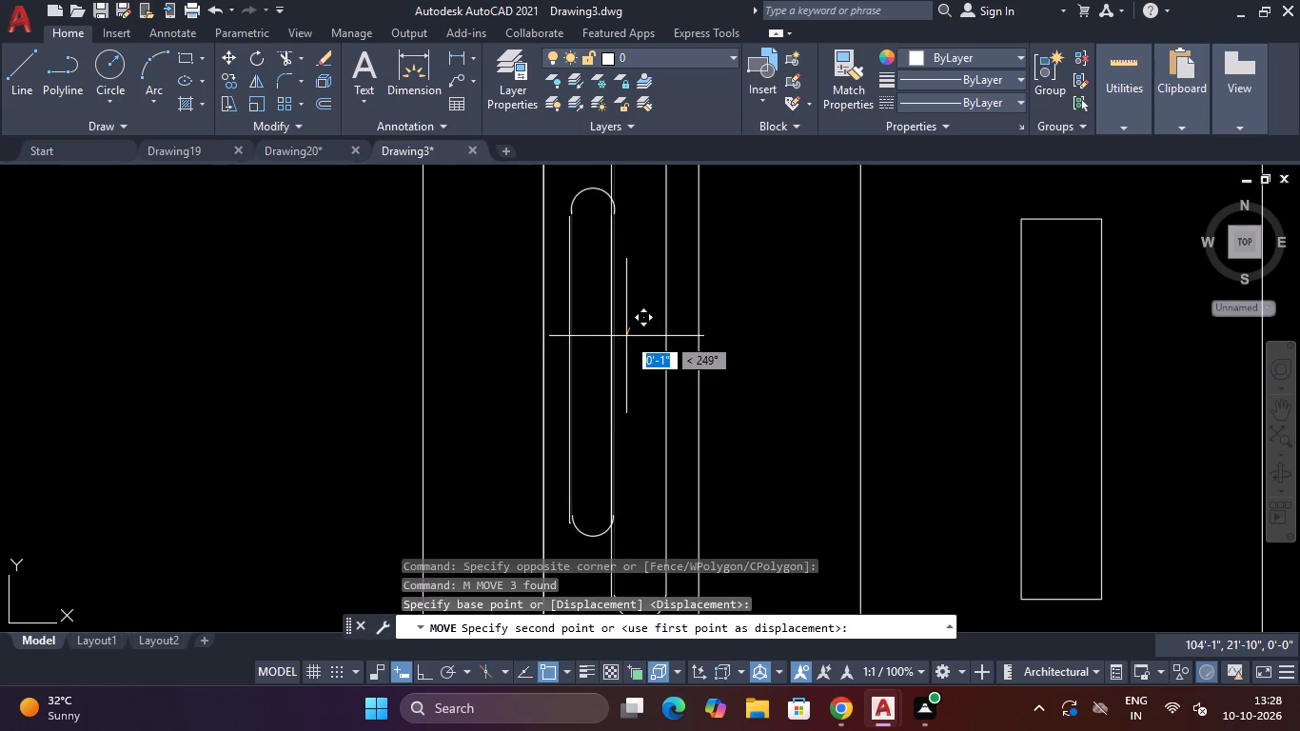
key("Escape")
Move the living room's centre table, with its inner rectangle, slightly west toward the TV unit.
scroll(626, 337, "down", 3)
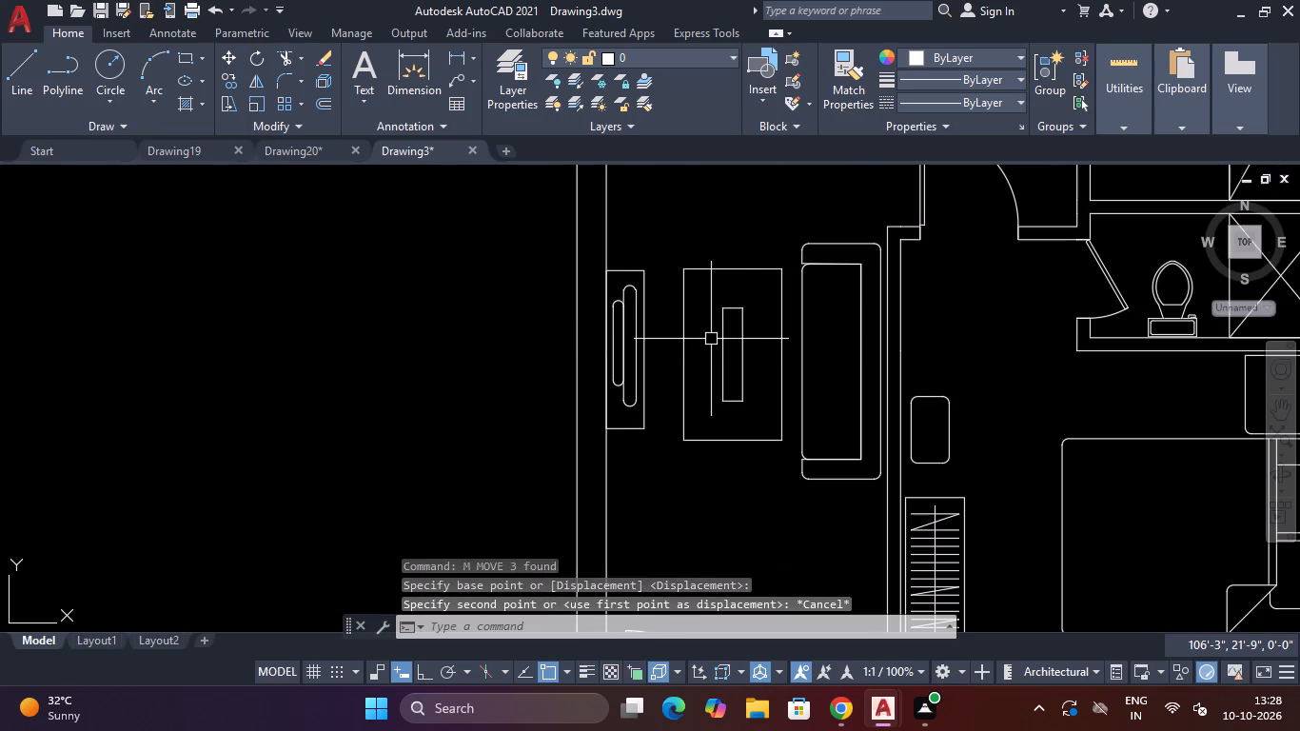
left_click(782, 245)
left_click(759, 312)
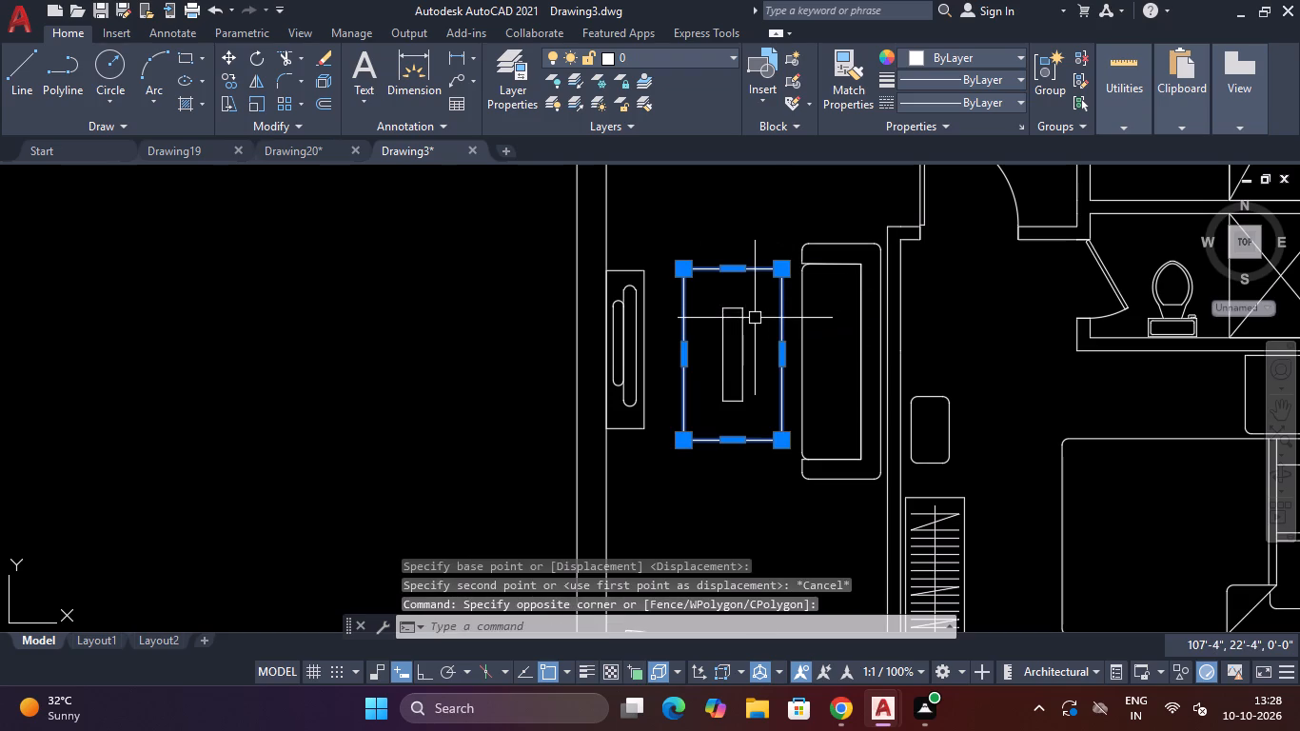
left_click(755, 318)
left_click(733, 348)
left_click_drag(788, 241, 772, 259, "shift")
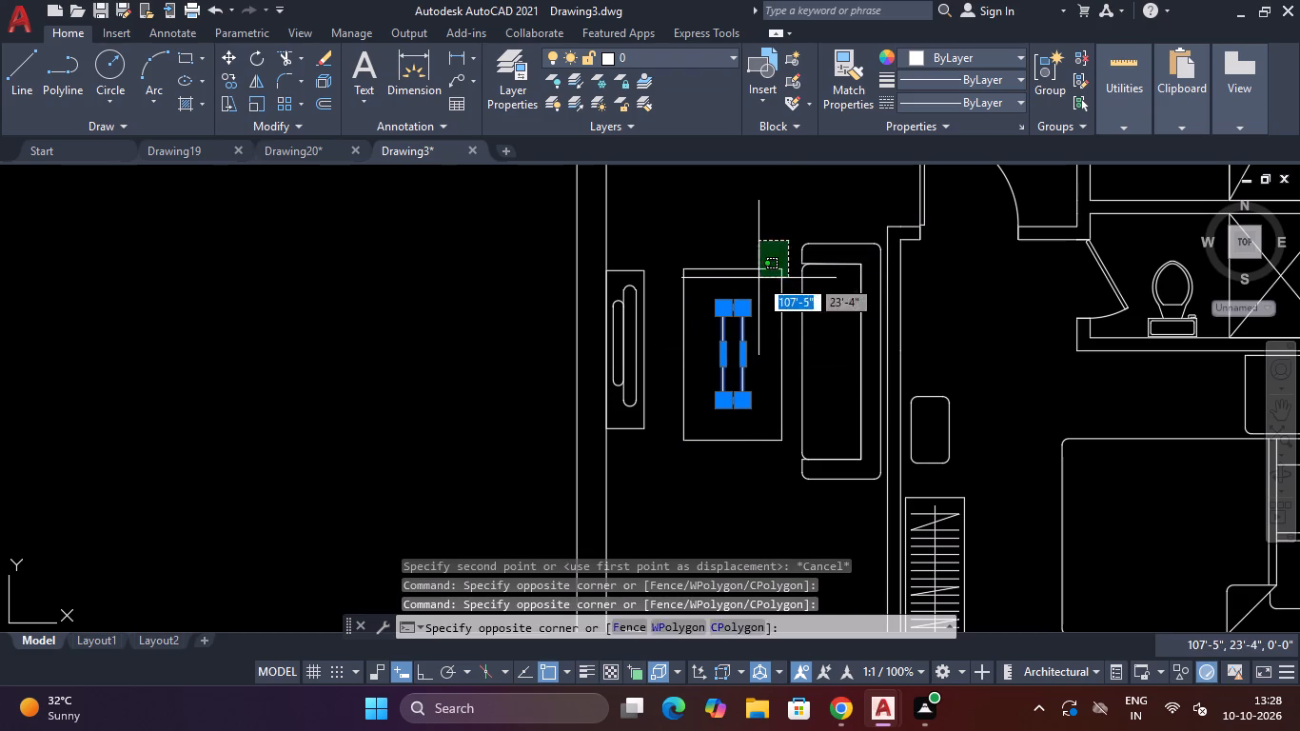
left_click(758, 278, "shift")
type("M")
key("space")
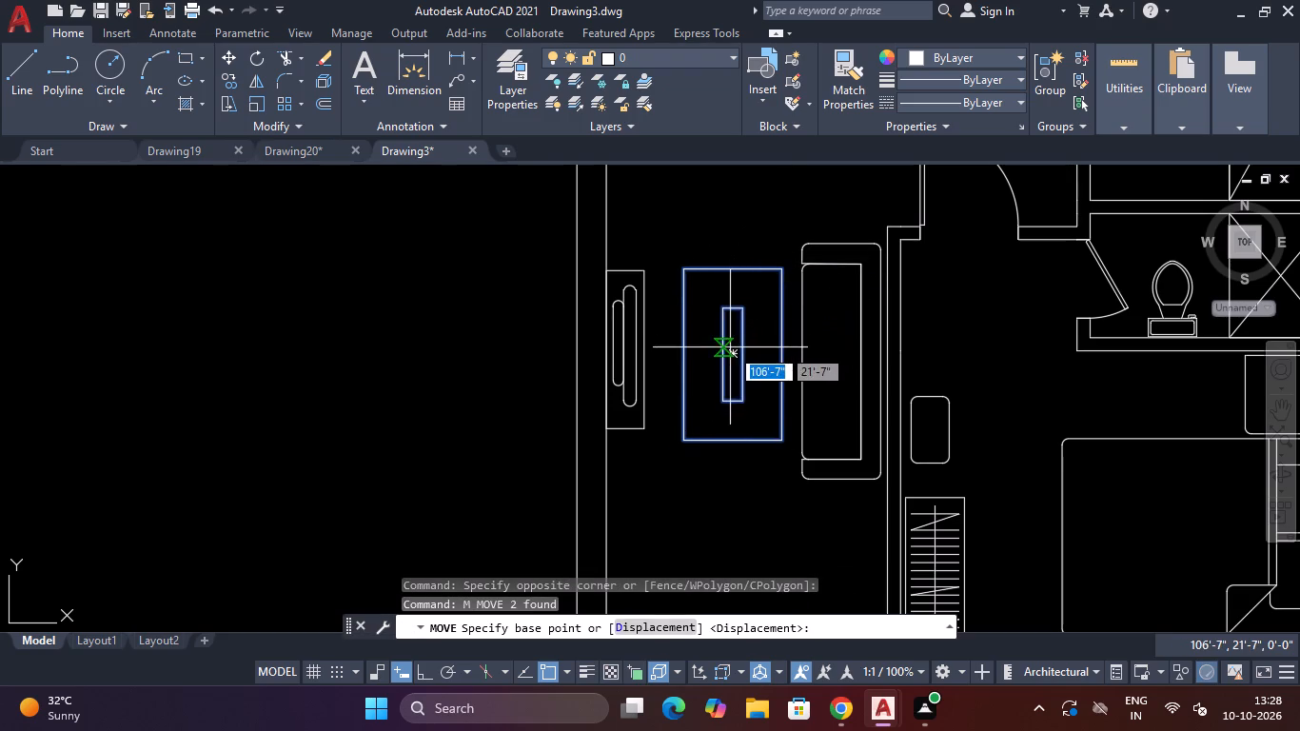
left_click(735, 355)
left_click(717, 356)
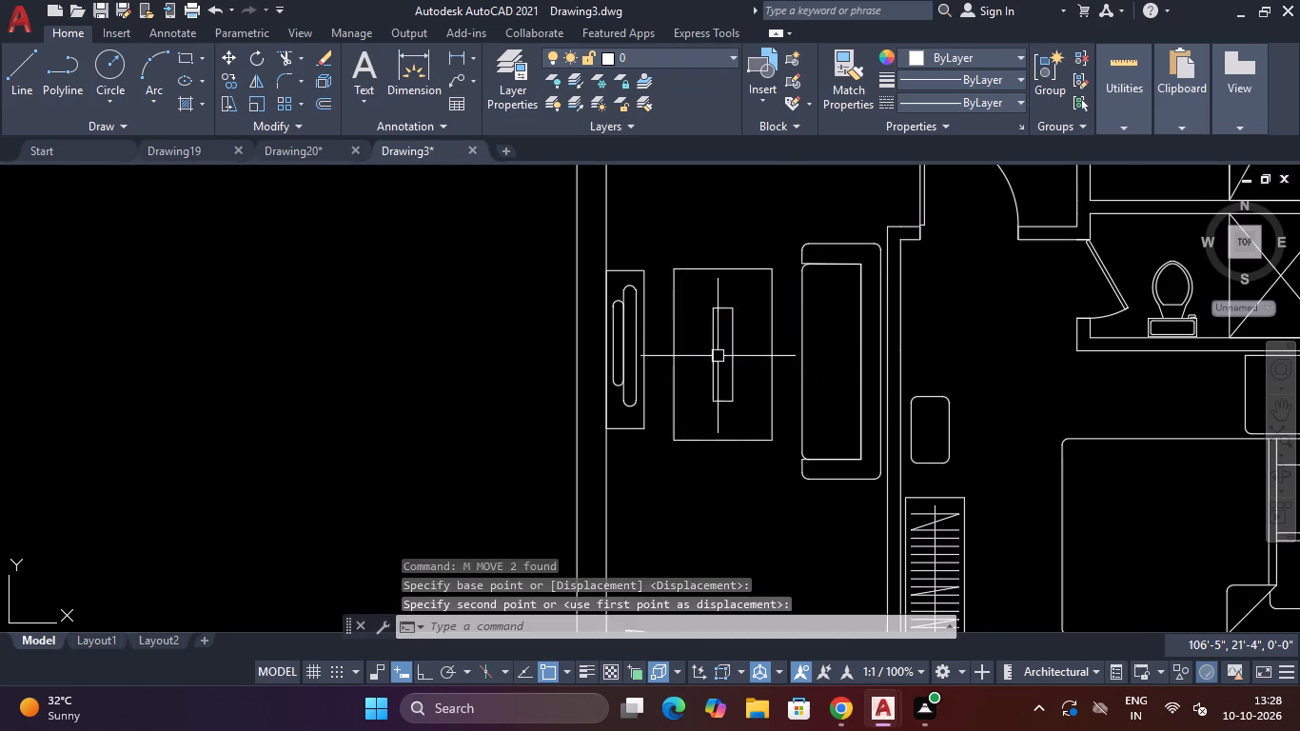
Move the kitchen window in the north wall 3" east along the wall.
scroll(727, 354, "down", 4)
scroll(729, 399, "up", 2)
scroll(738, 445, "down", 2)
scroll(734, 458, "up", 4)
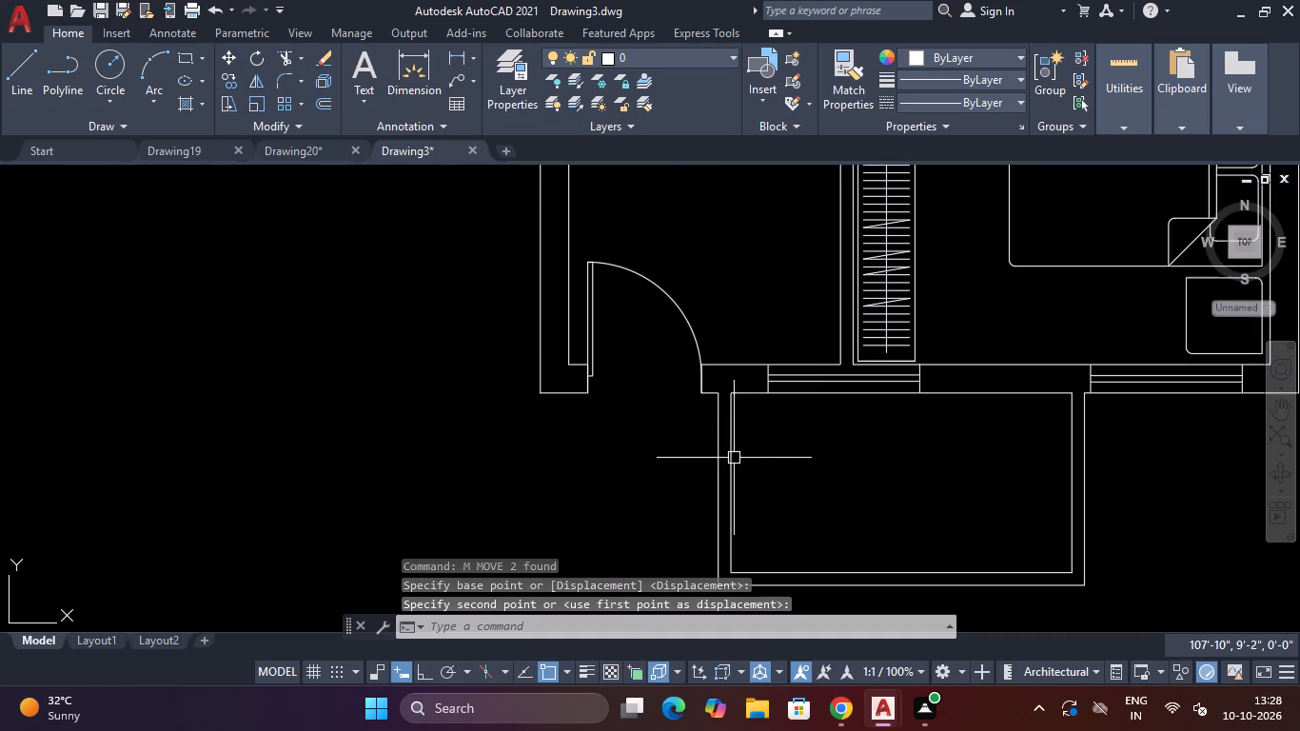
scroll(719, 385, "down", 5)
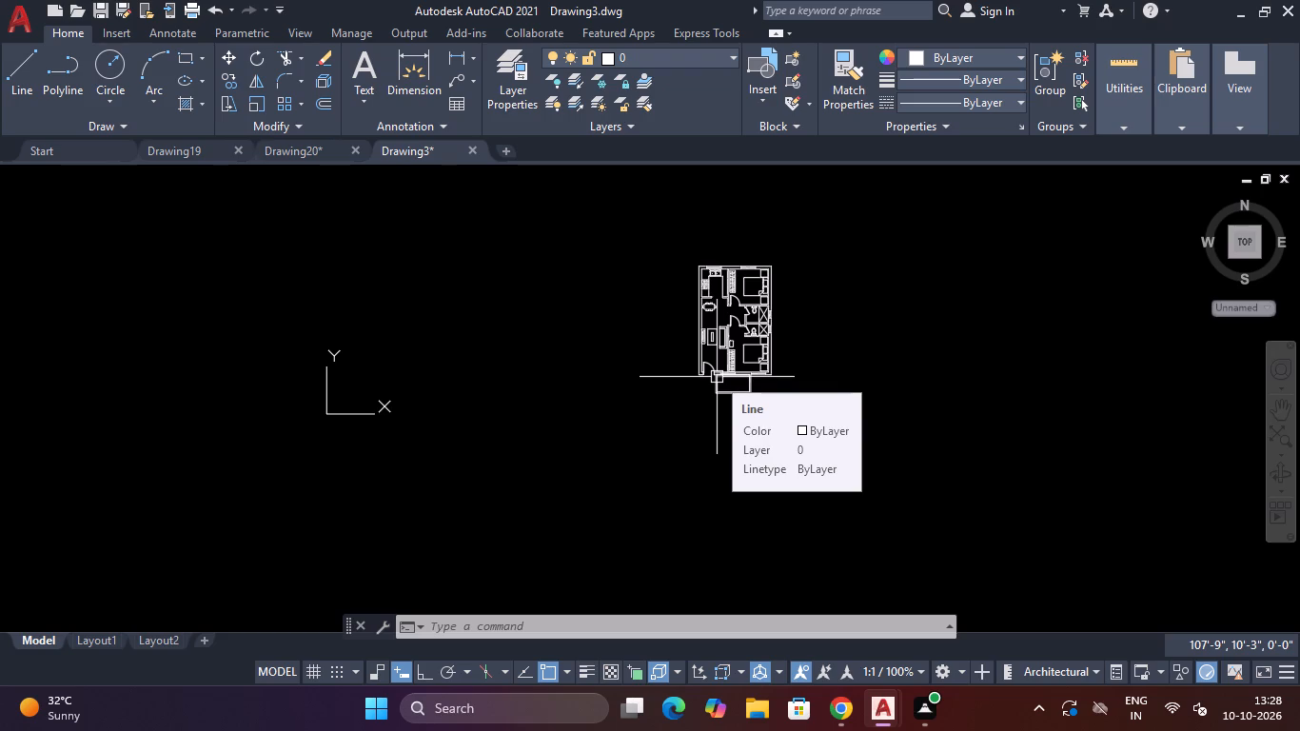
scroll(740, 251, "up", 3)
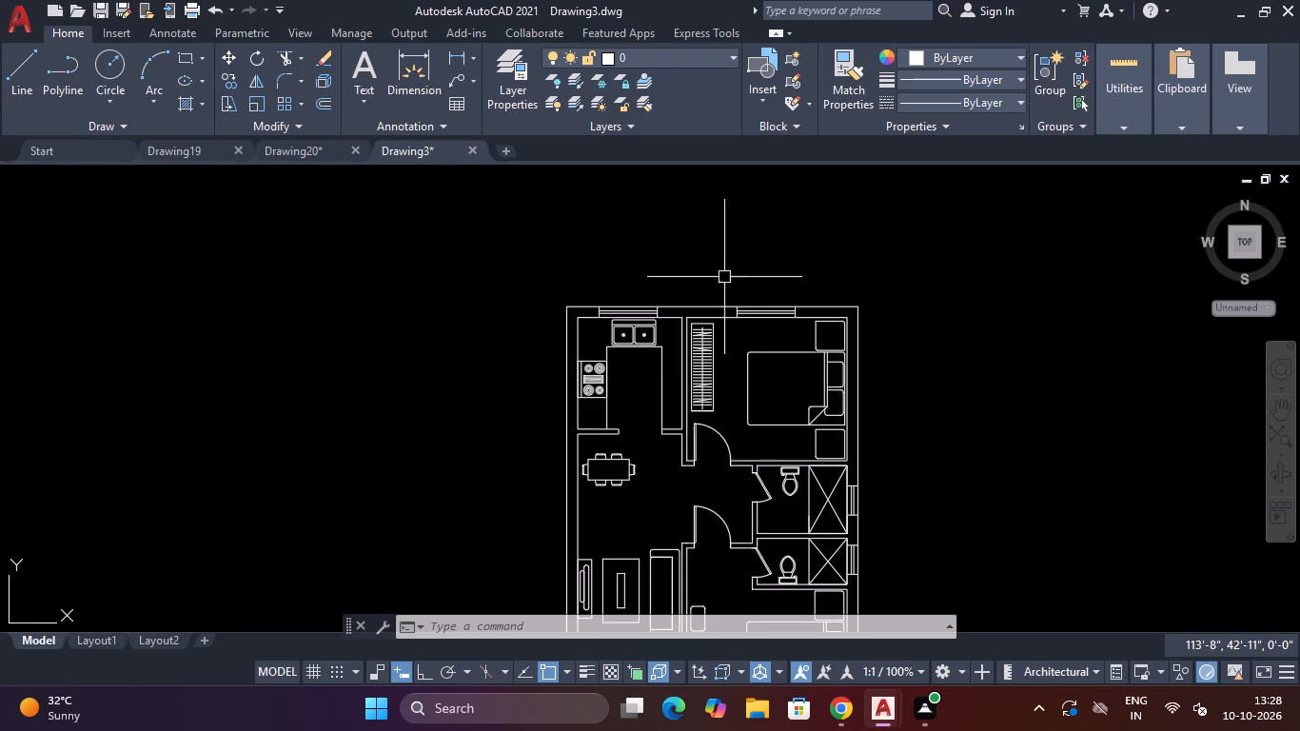
scroll(651, 378, "up", 1)
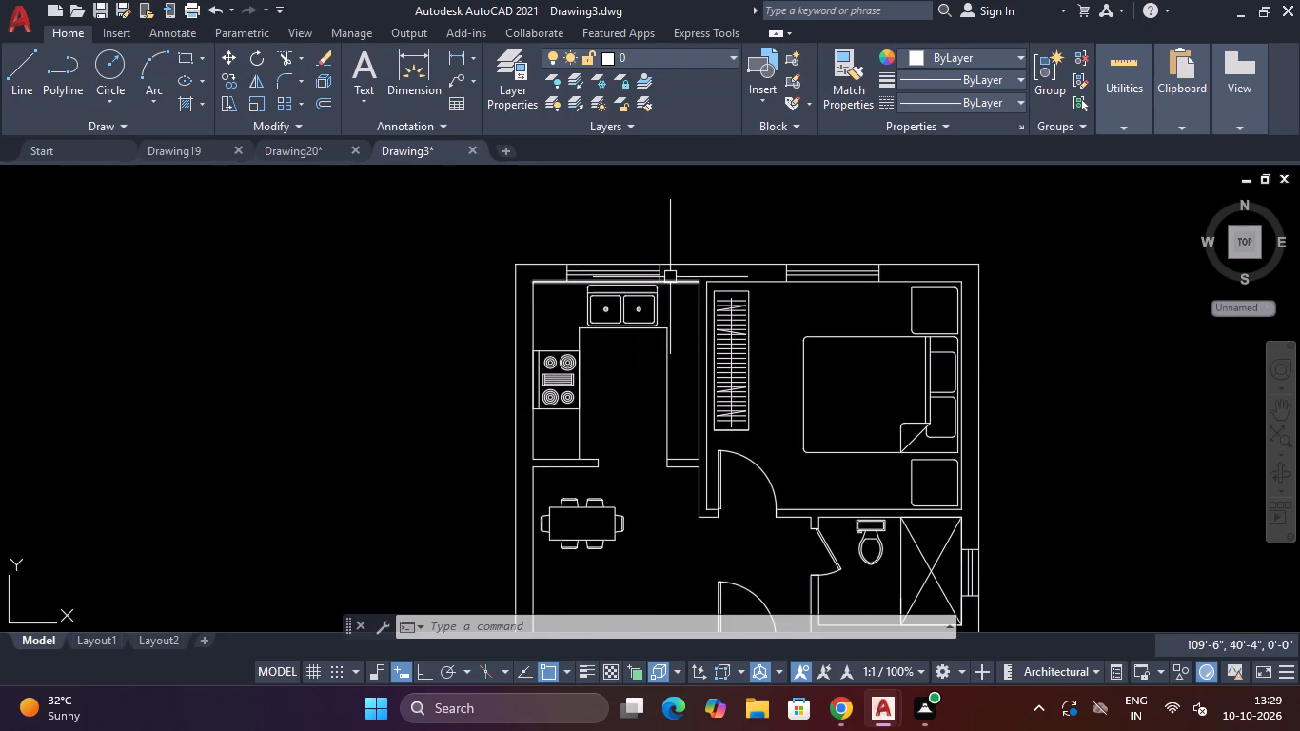
scroll(660, 276, "up", 3)
left_click(666, 262)
key("Escape")
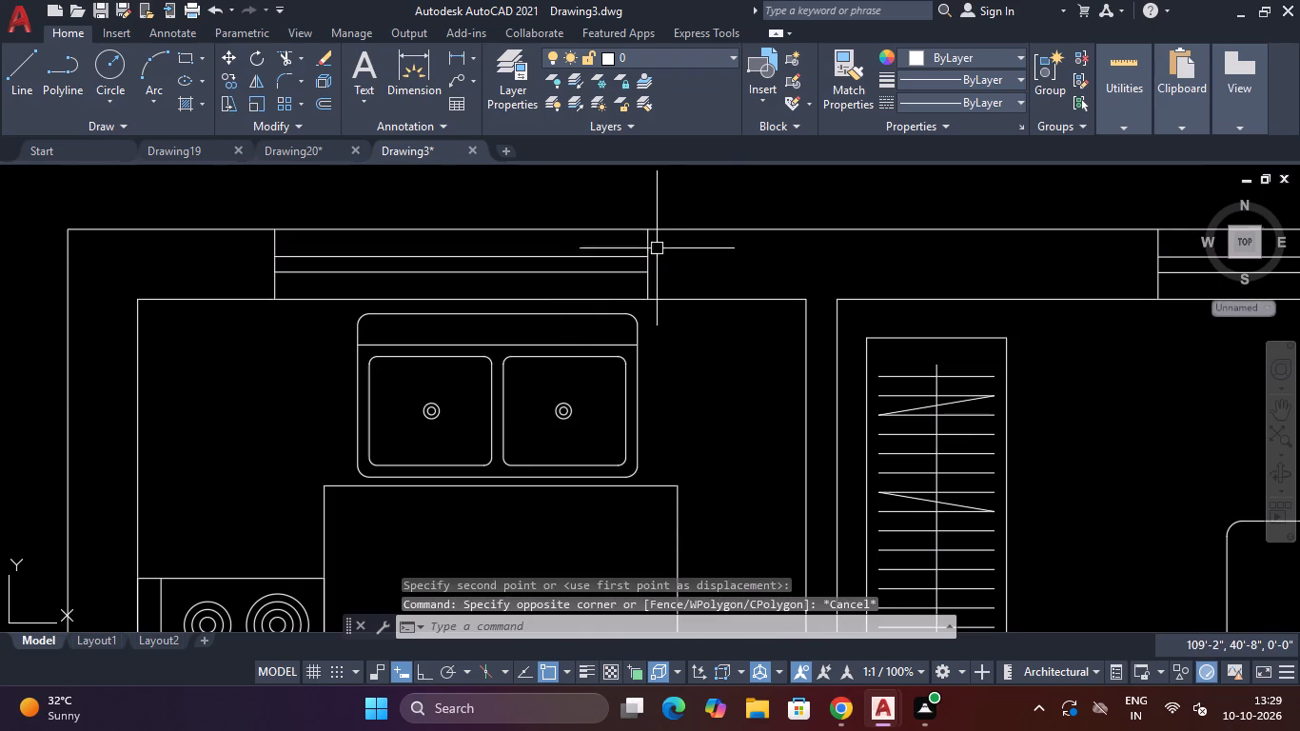
left_click_drag(655, 247, 639, 246)
left_click(244, 278)
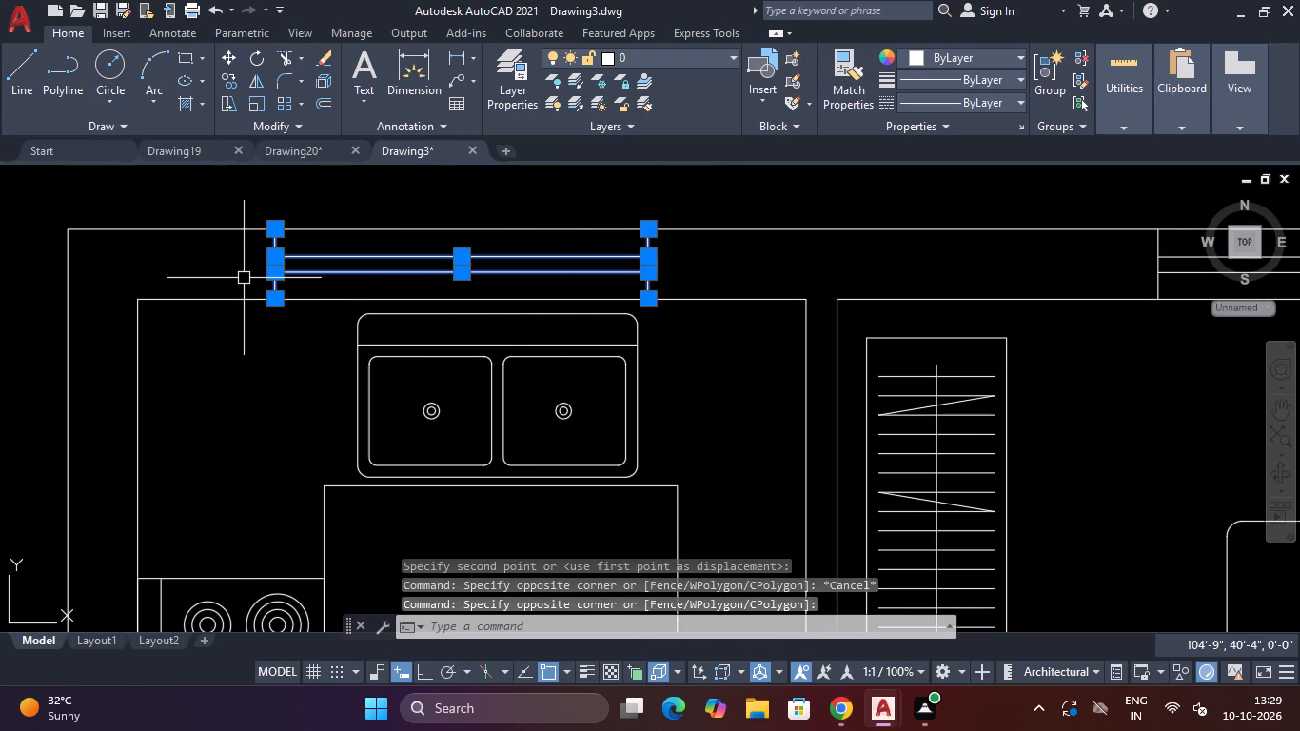
type("M")
key("space")
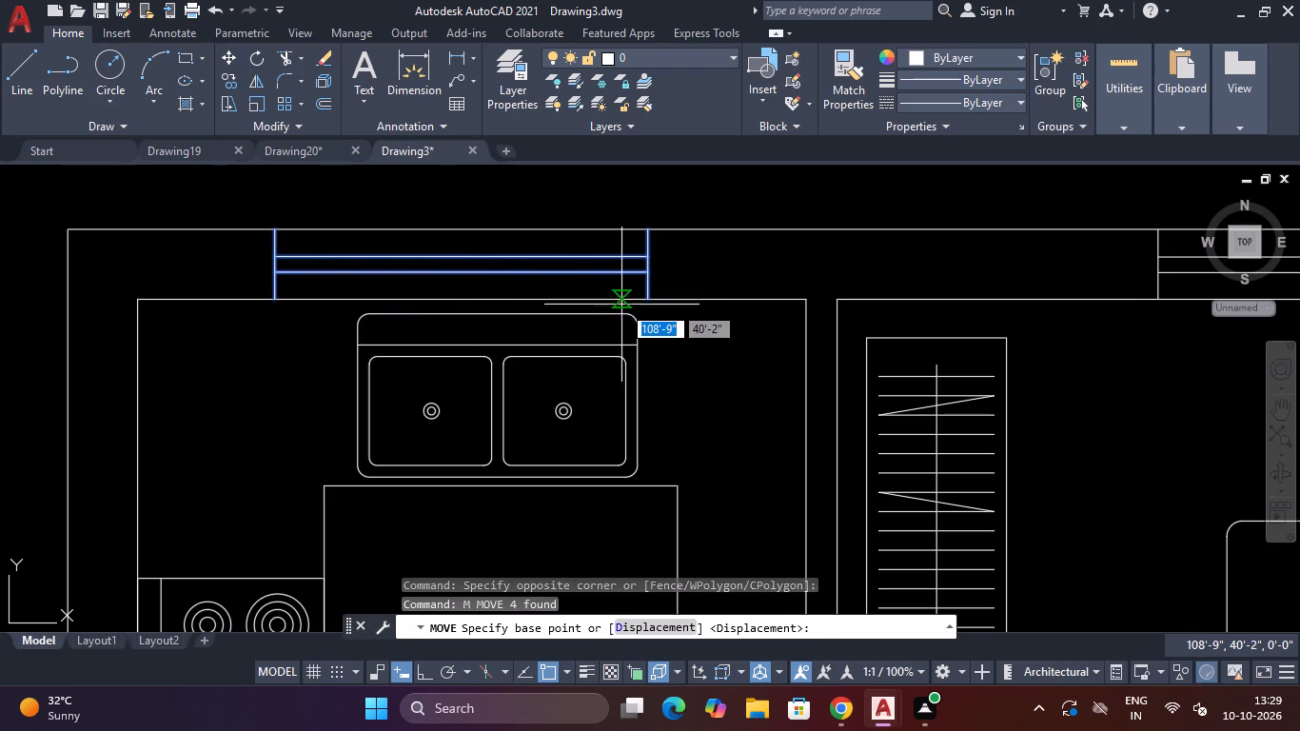
left_click(646, 302)
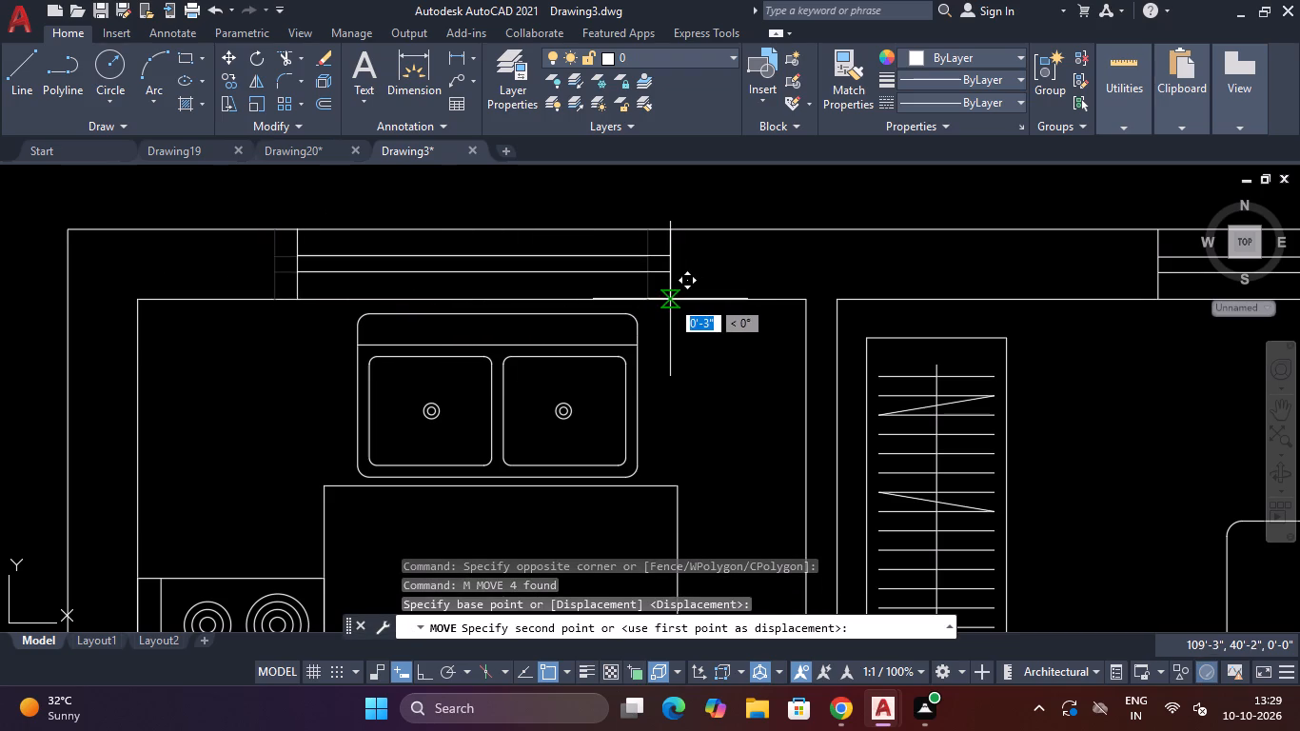
left_click(670, 299)
Move the north bedroom's window 5" east along the north wall.
scroll(670, 309, "down", 4)
scroll(878, 293, "up", 3)
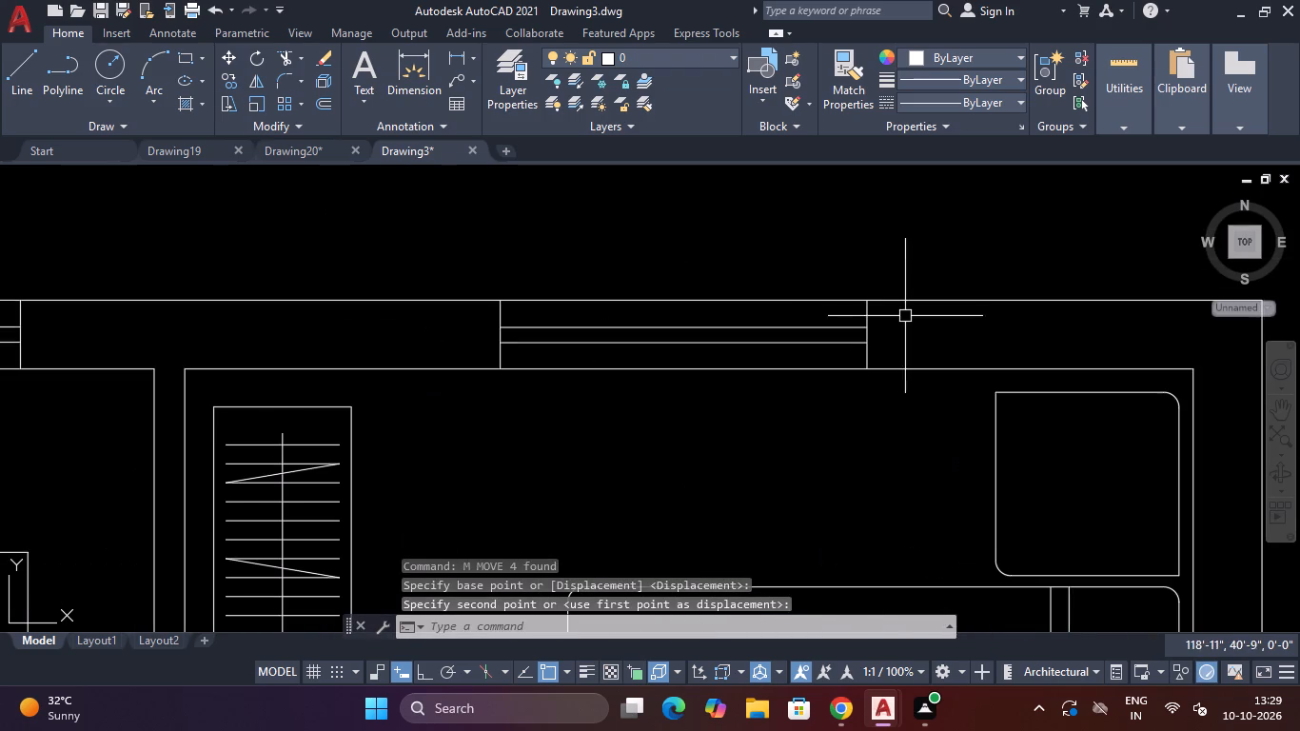
left_click(909, 316)
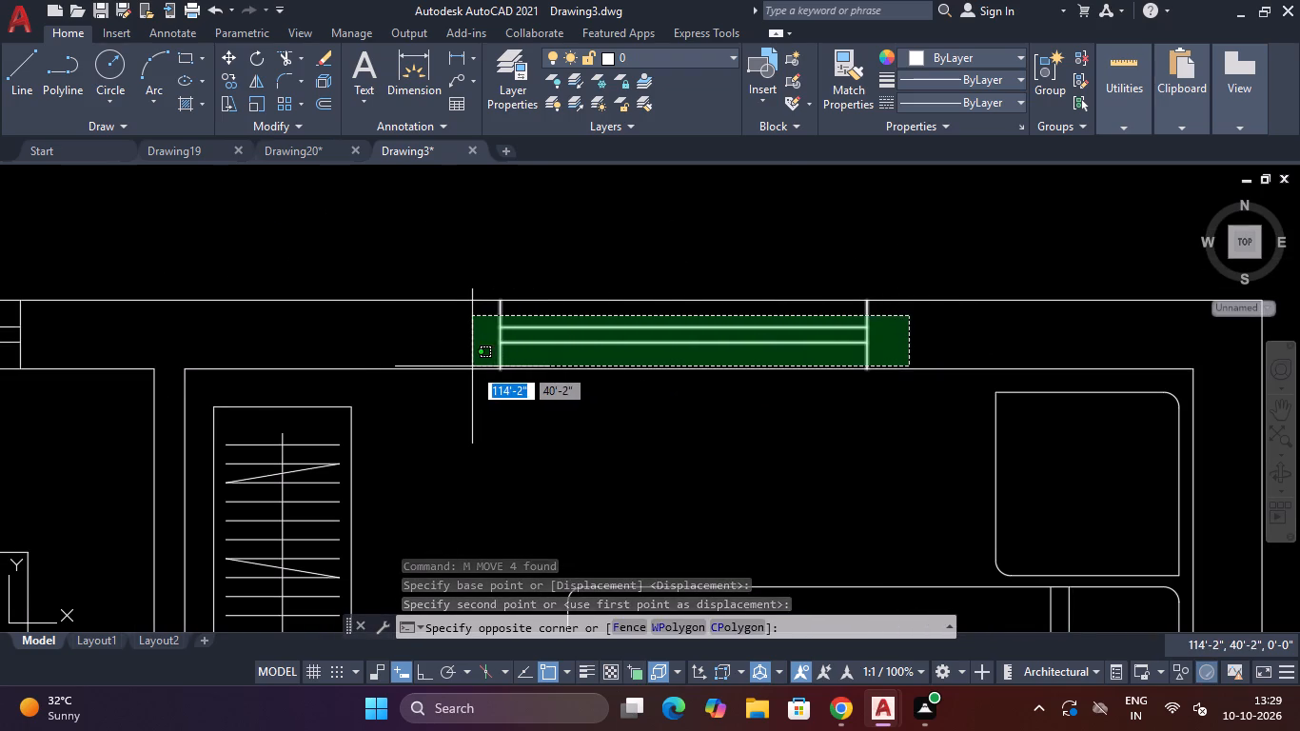
left_click(472, 354)
key("m")
key("space")
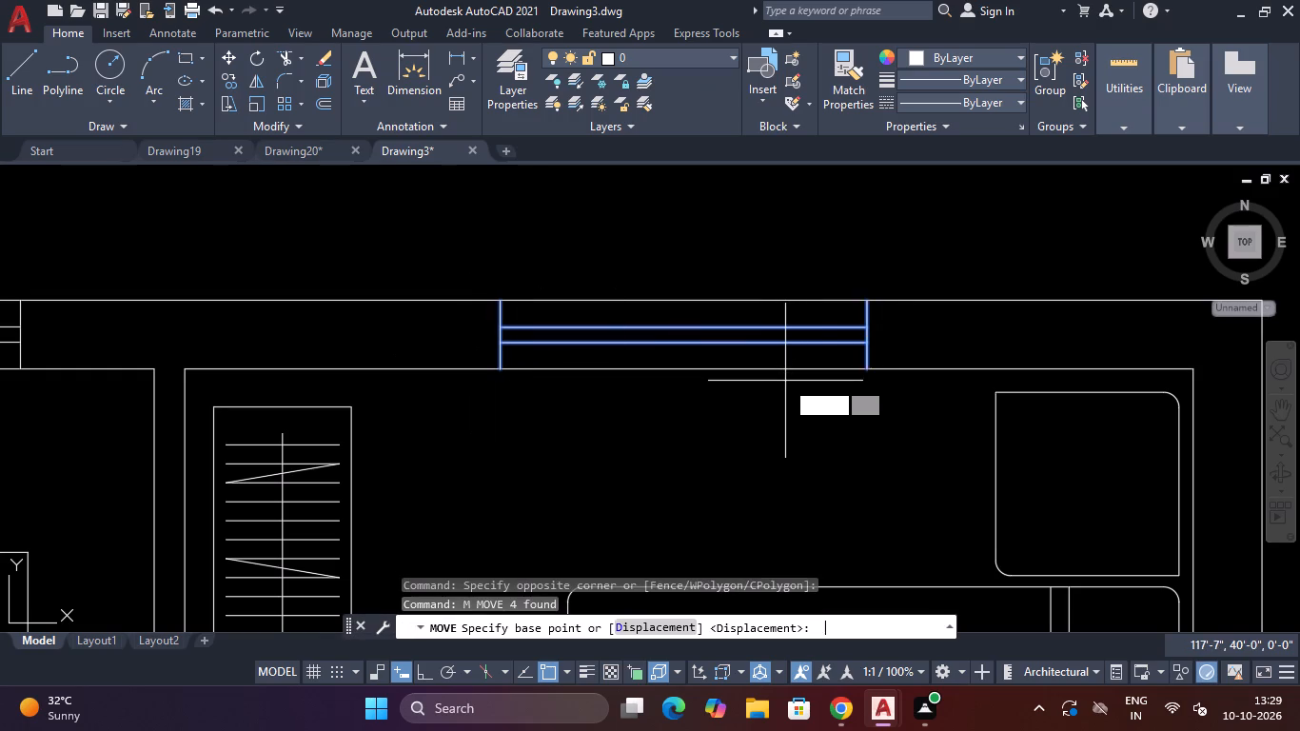
left_click(869, 369)
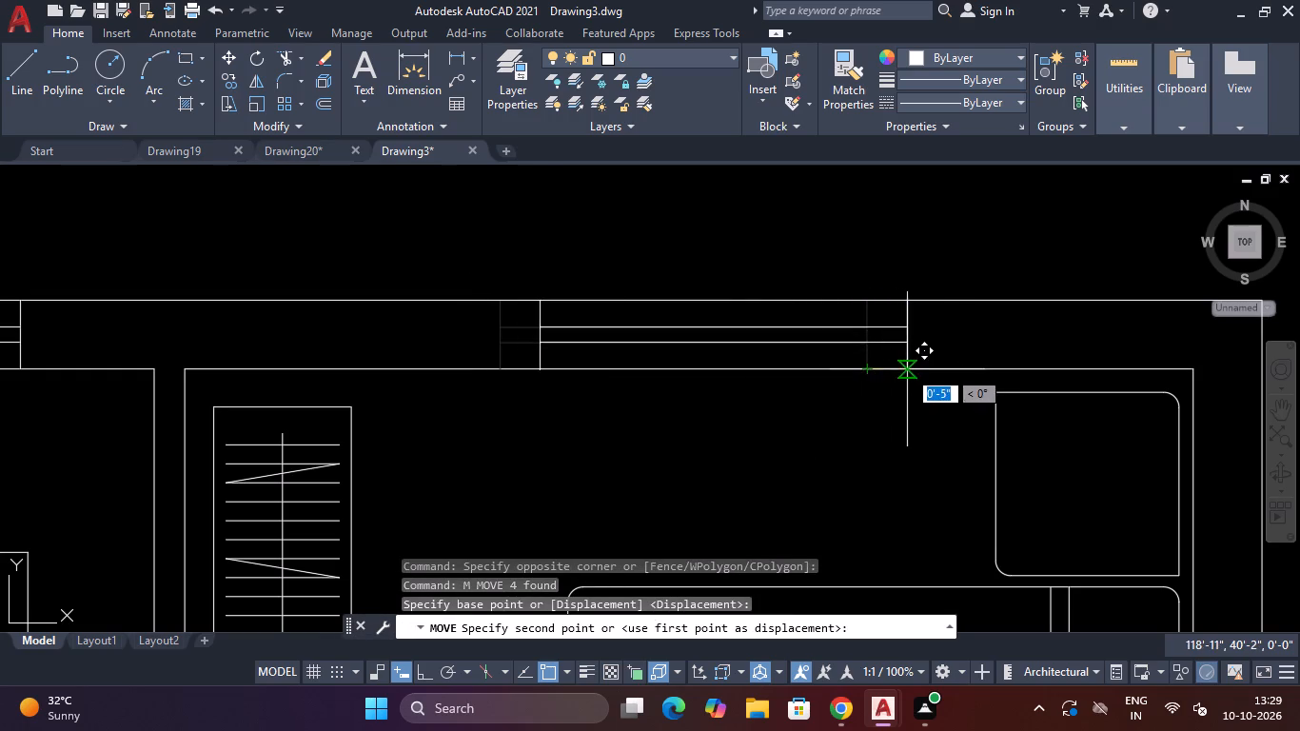
left_click(907, 369)
Move the small rounded rectangle in the south bedroom slightly south, closer to the wardrobe.
scroll(915, 384, "down", 3)
scroll(925, 477, "down", 3)
scroll(932, 529, "up", 3)
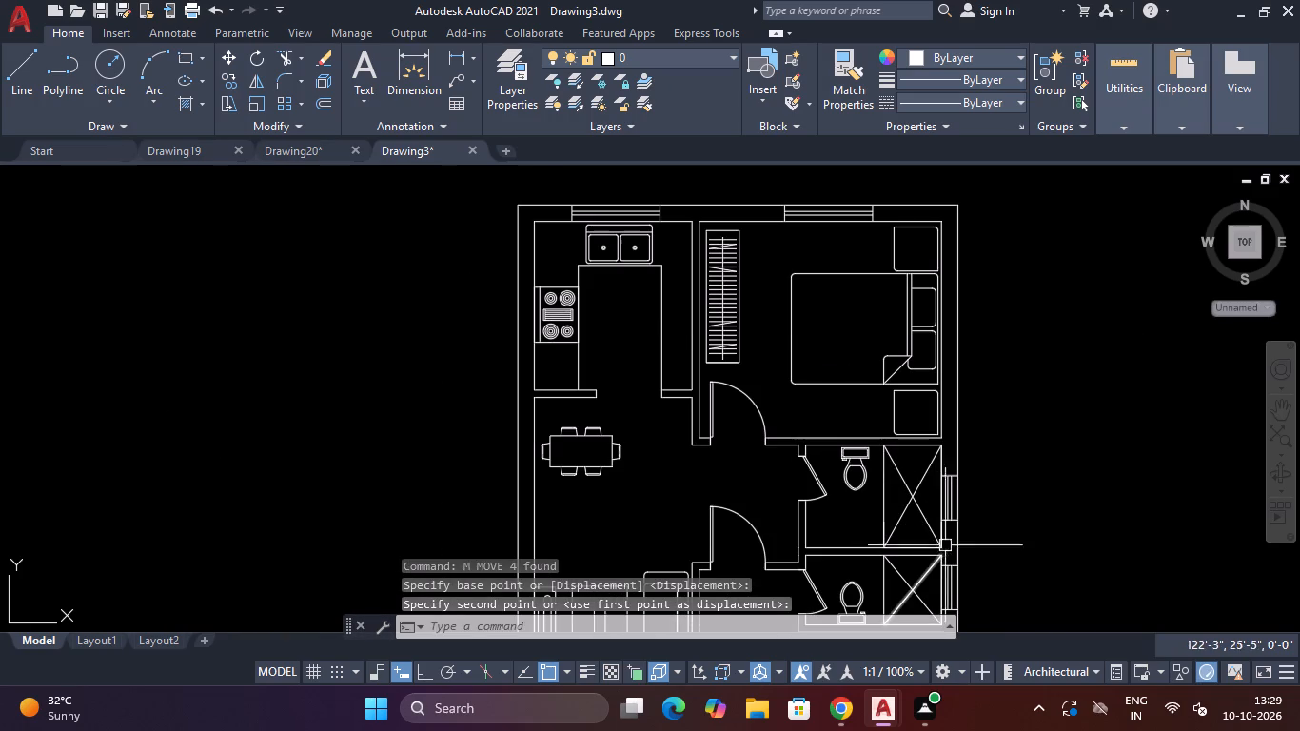
scroll(952, 523, "down", 6)
scroll(902, 594, "up", 4)
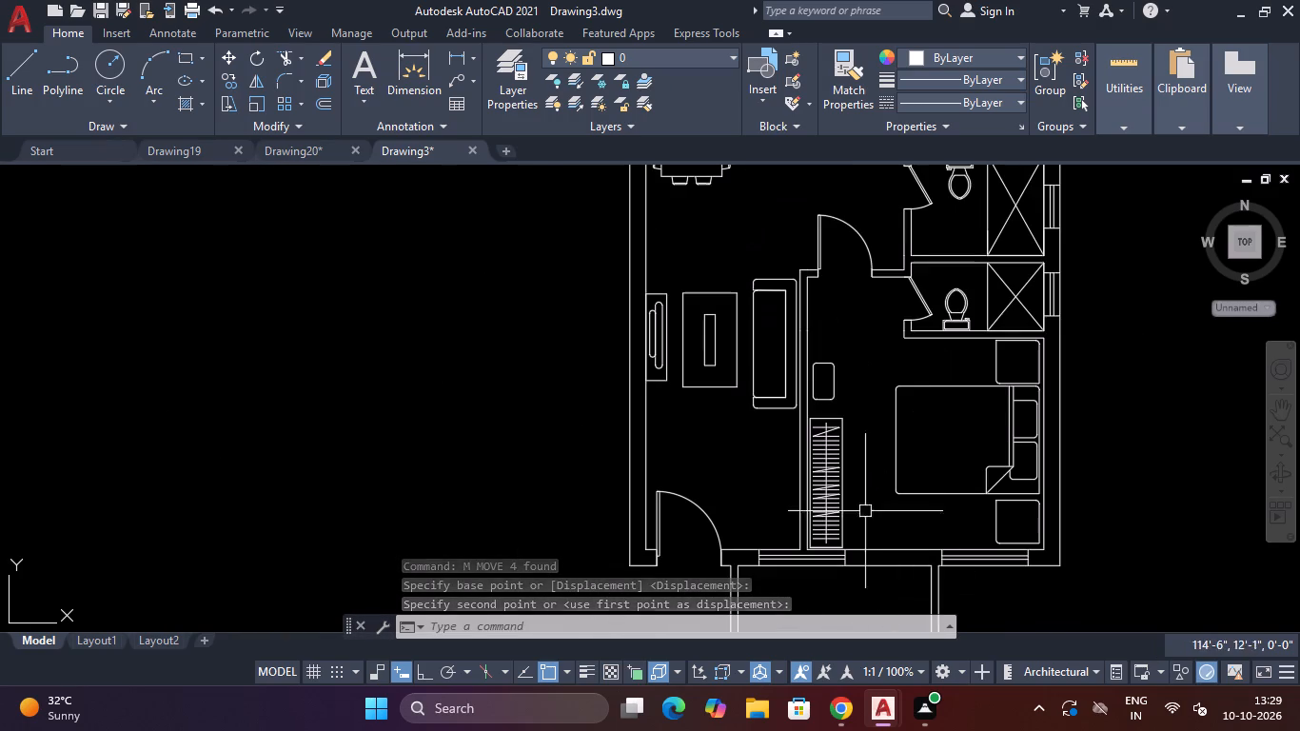
scroll(838, 363, "up", 1)
left_click(836, 341)
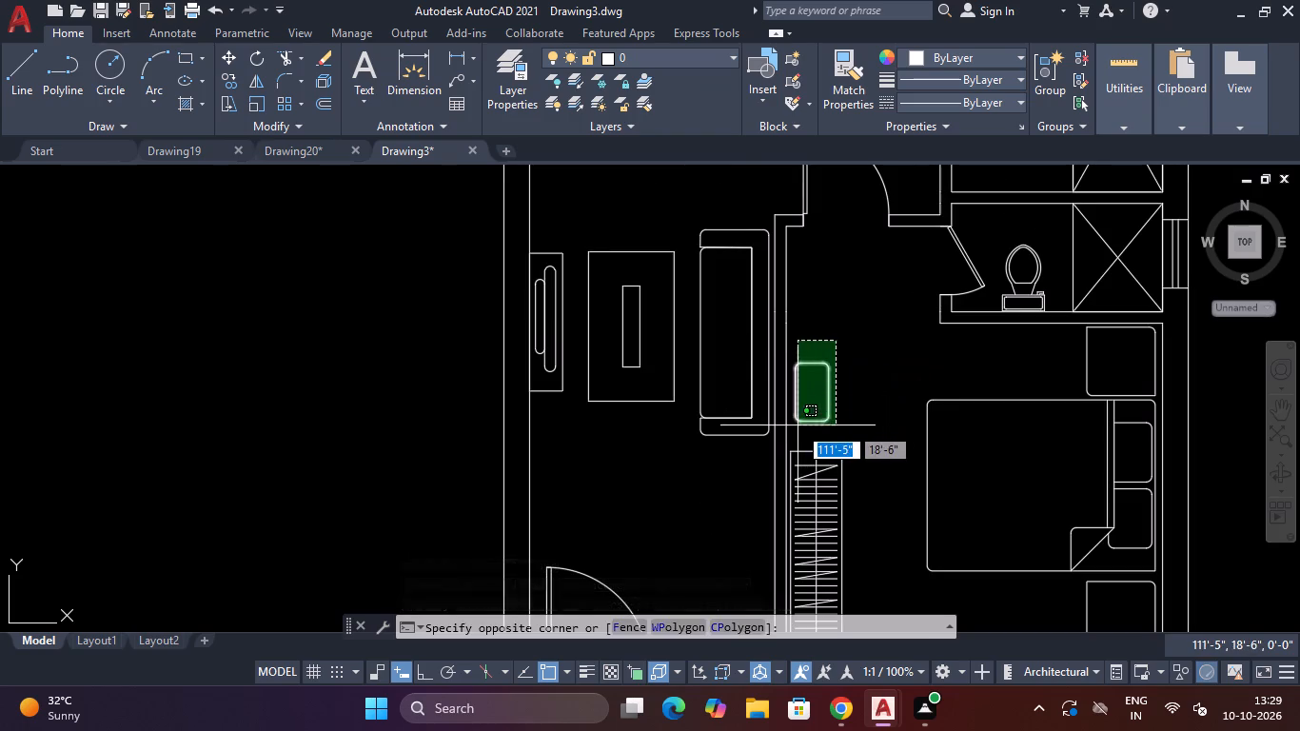
left_click(798, 425)
type("M")
key("space")
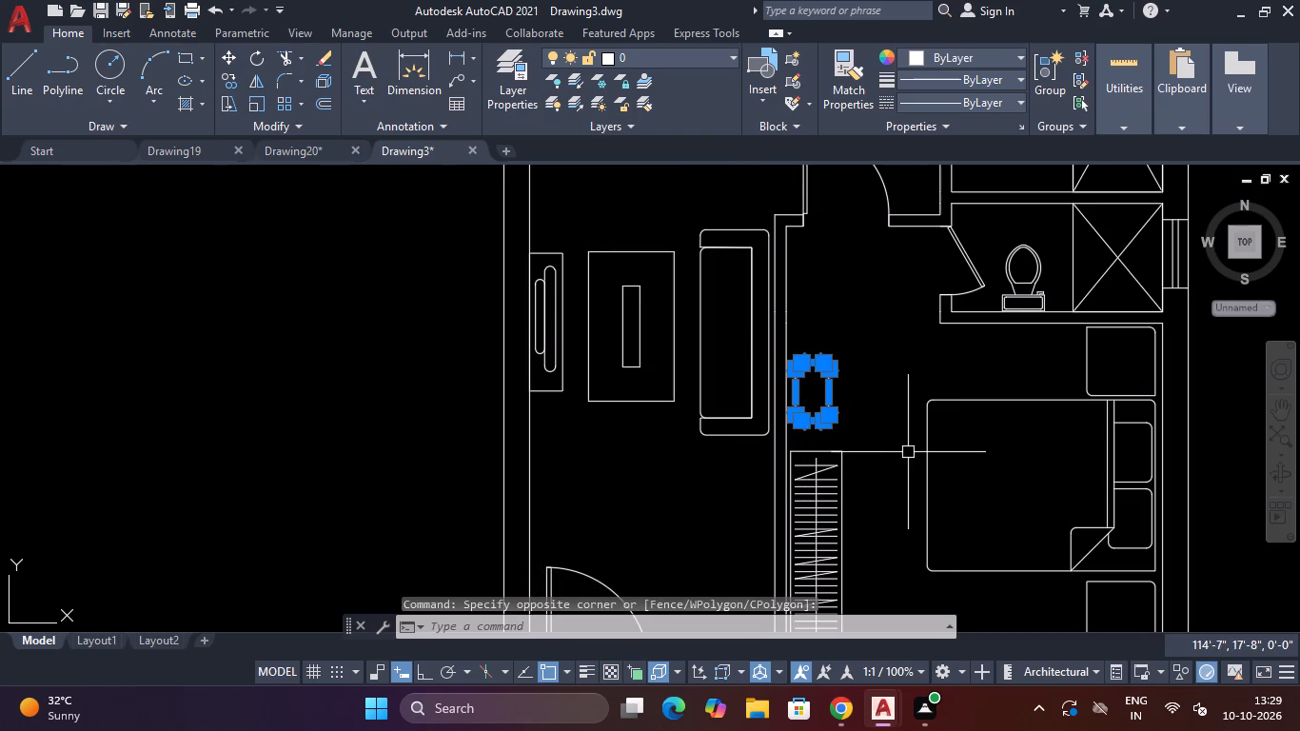
type("M")
key("space")
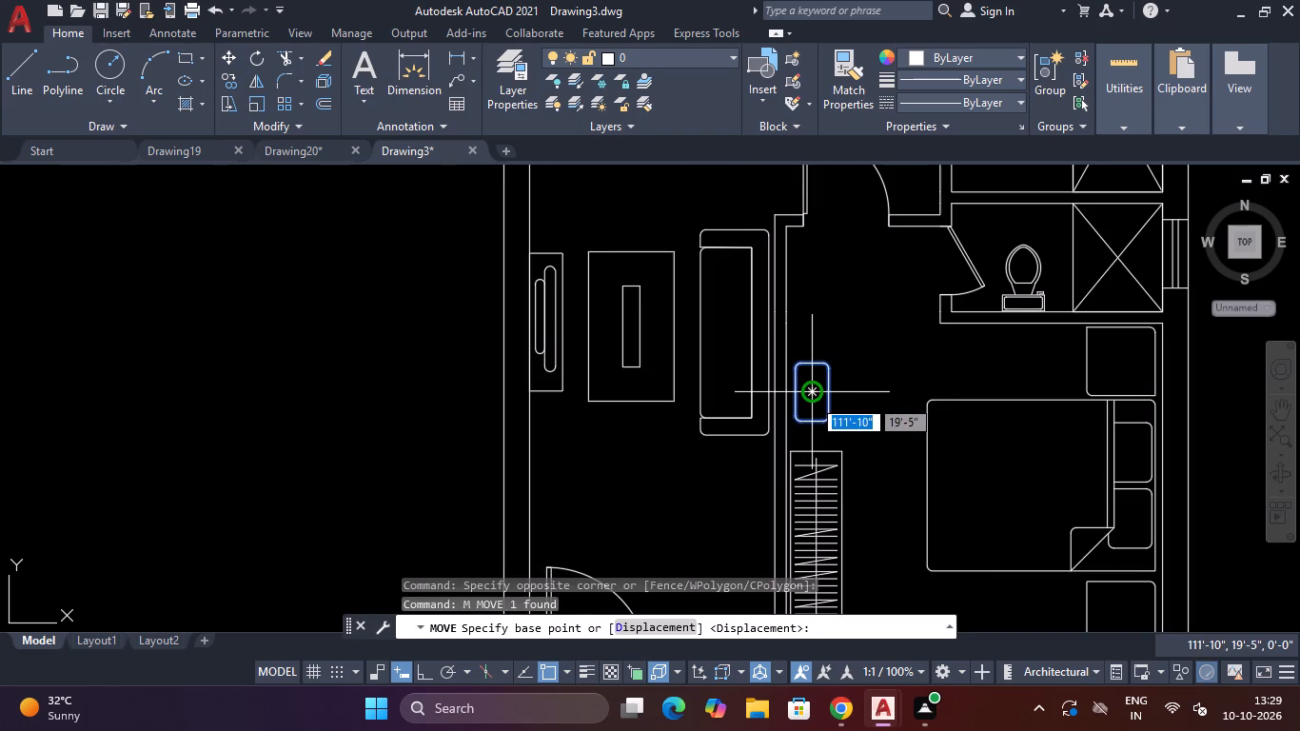
left_click(812, 398)
left_click(813, 405)
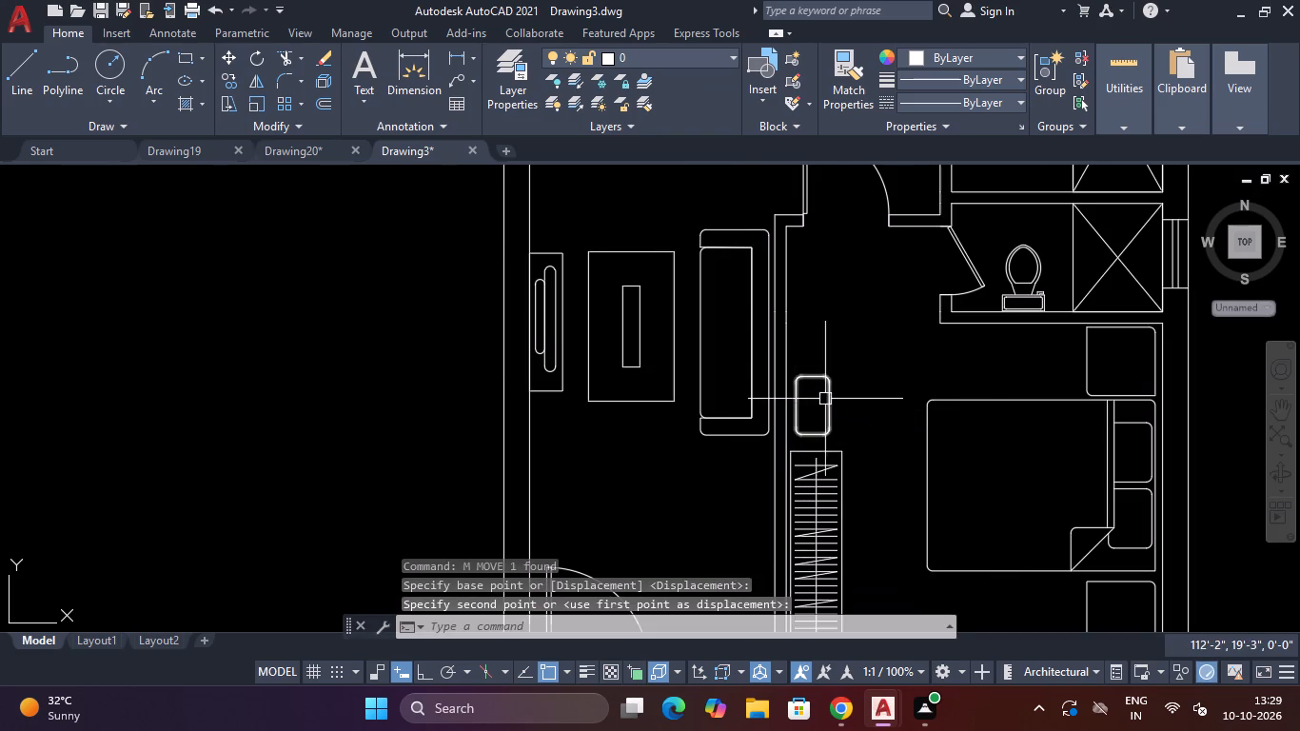
Move the four-burner stove slightly south along the kitchen's west counter.
scroll(825, 399, "down", 4)
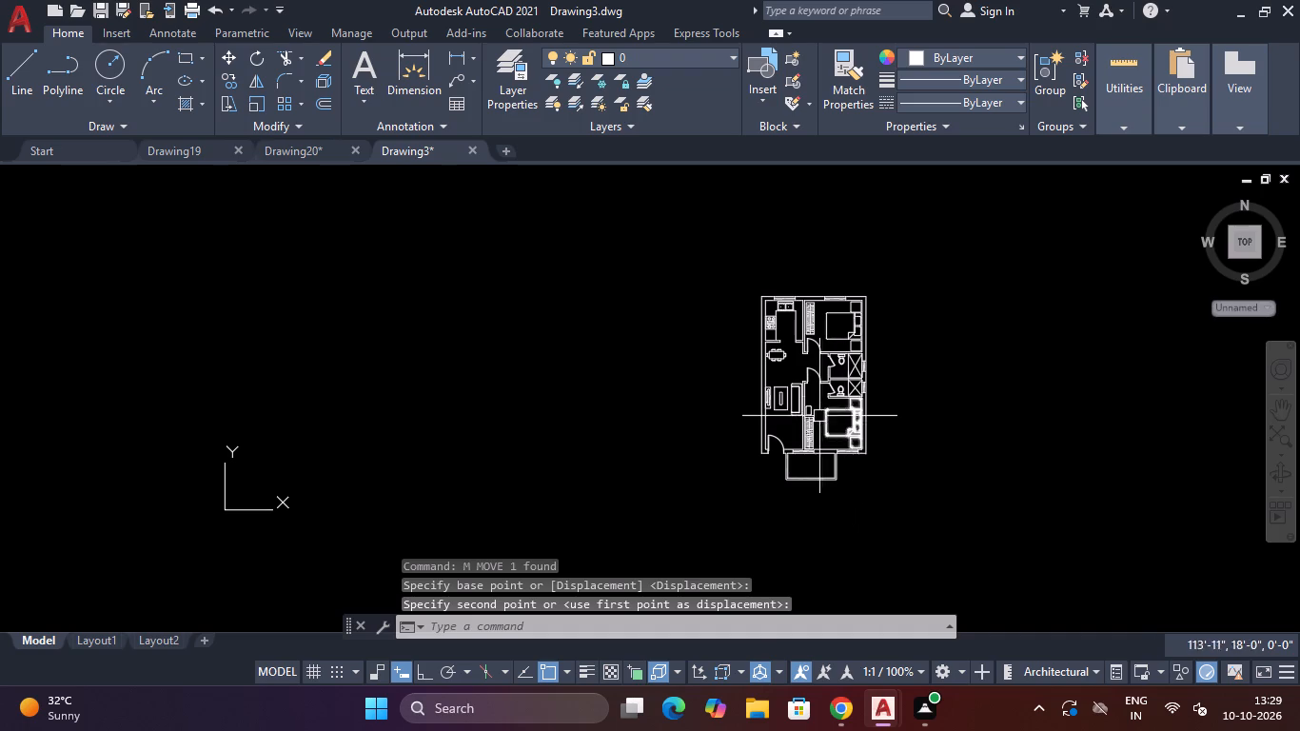
scroll(768, 311, "up", 6)
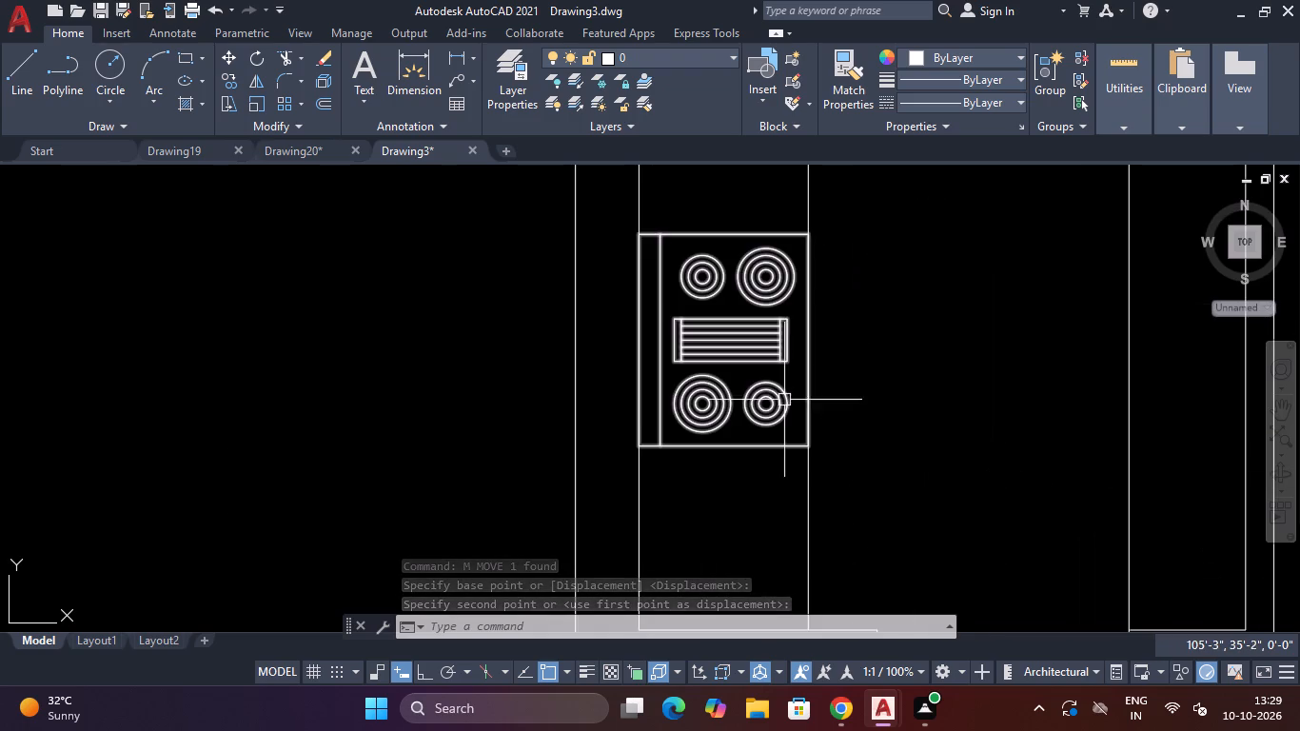
left_click(736, 191)
left_click(692, 276)
type("M")
key("space")
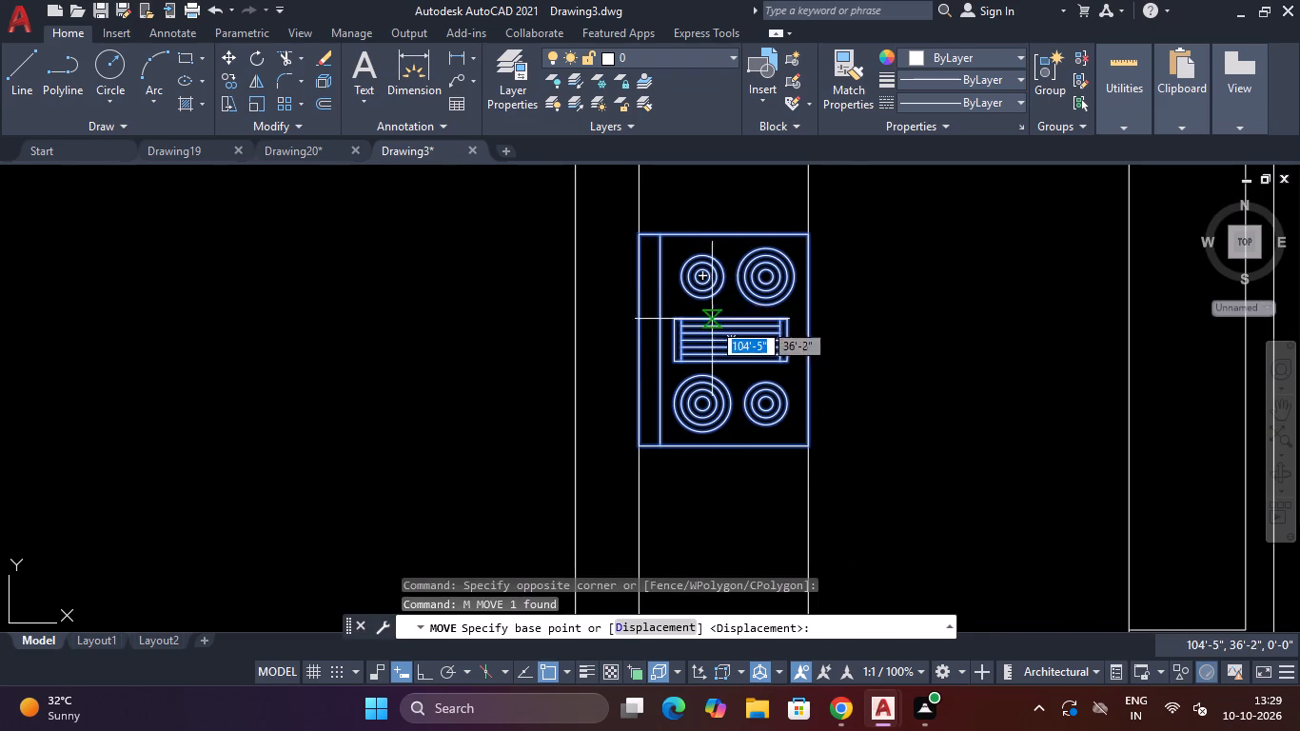
left_click(732, 337)
left_click(733, 376)
scroll(733, 374, "down", 3)
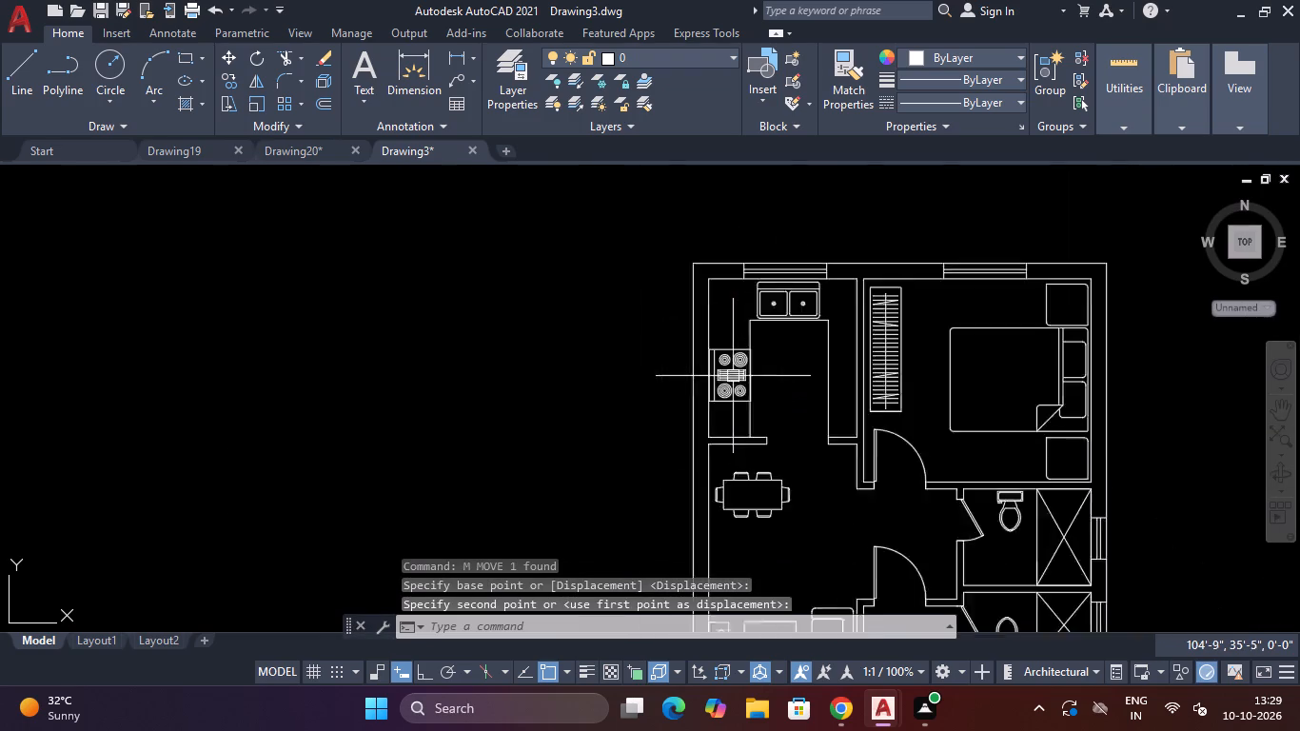
Examine the floor plan's layout from the kitchen down through the living room, toilets and south bedroom.
scroll(733, 376, "down", 4)
scroll(693, 425, "up", 2)
scroll(706, 462, "down", 3)
scroll(740, 517, "up", 3)
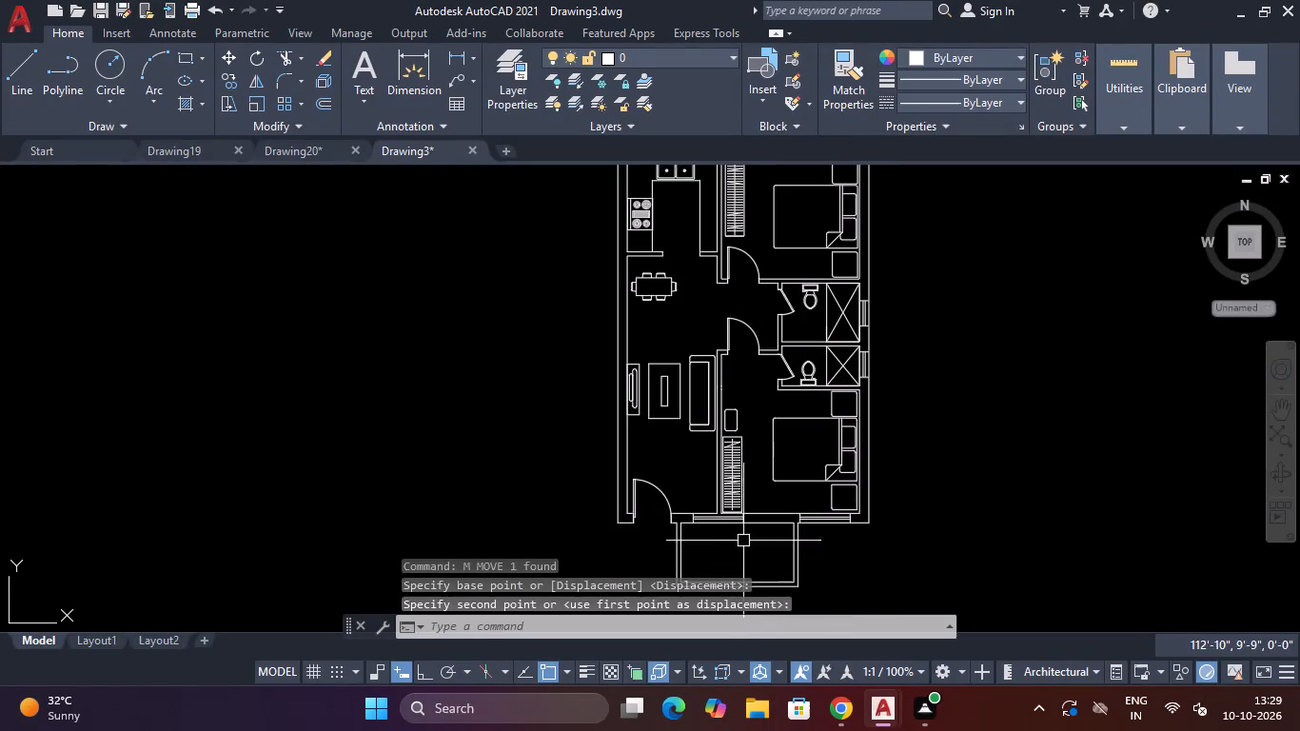
scroll(746, 552, "down", 3)
scroll(745, 554, "up", 3)
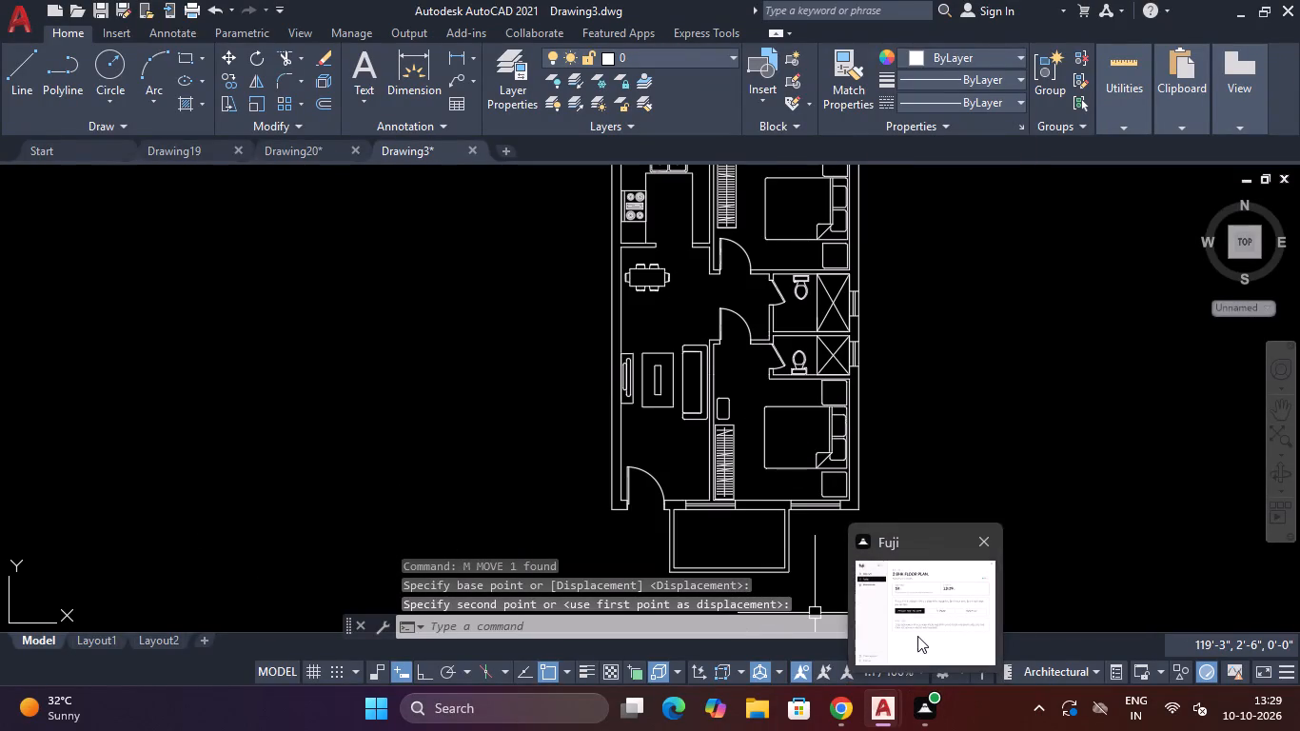
scroll(795, 393, "up", 1)
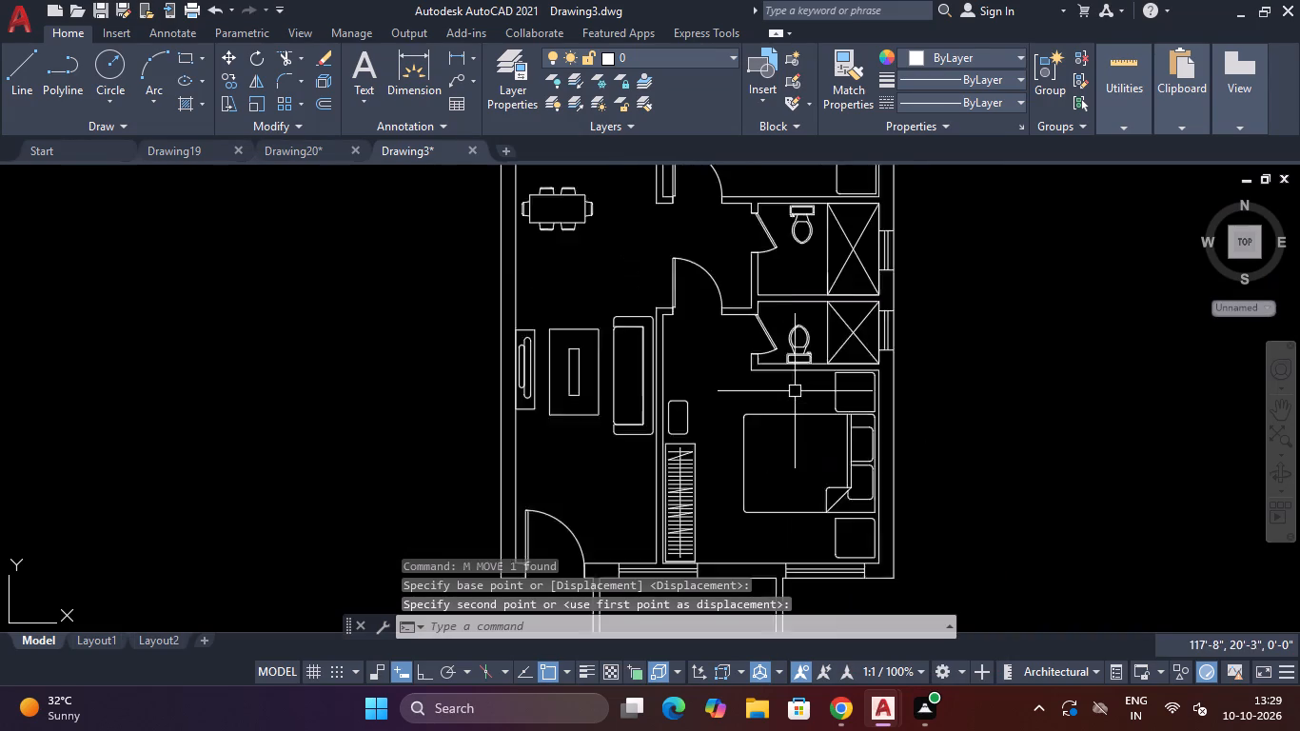
scroll(795, 391, "up", 1)
scroll(744, 316, "up", 3)
scroll(744, 316, "down", 2)
scroll(659, 235, "down", 2)
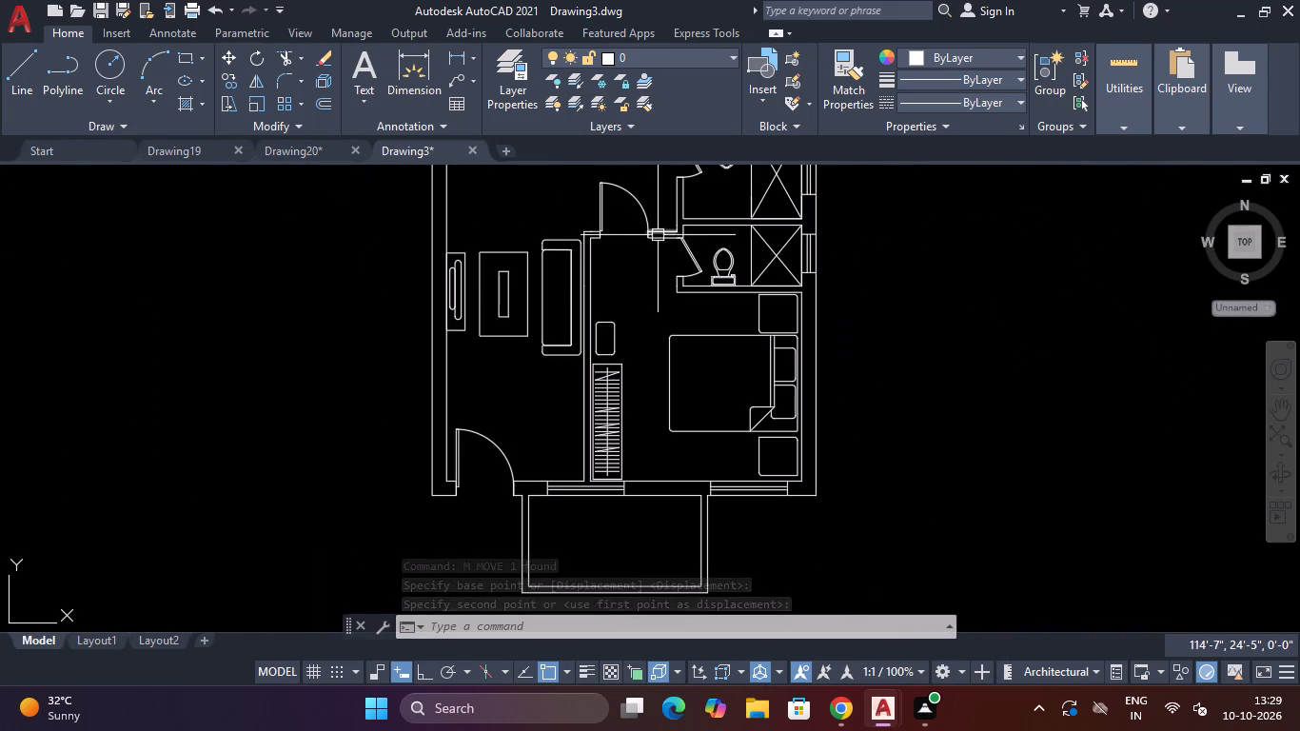
scroll(555, 280, "up", 1)
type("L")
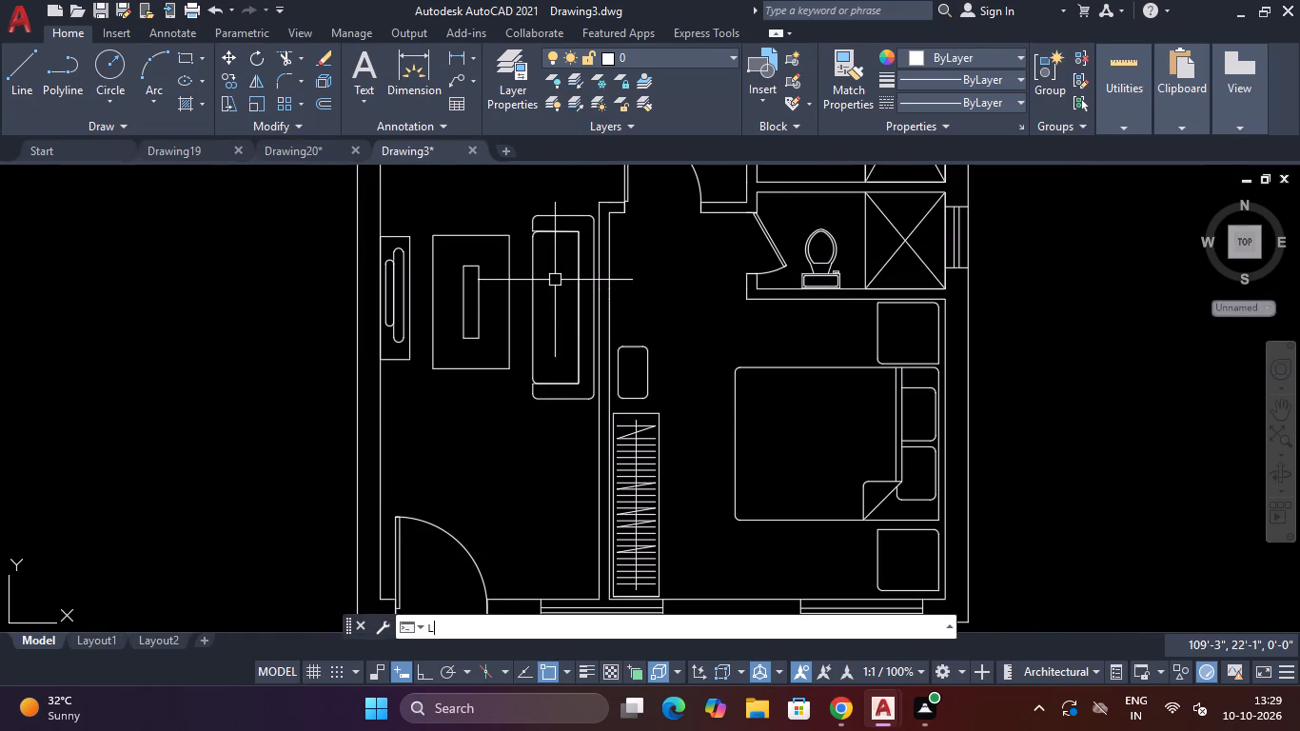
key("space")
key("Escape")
Save the floor plan drawing in the IBR folder under the file name Drawing21.
scroll(649, 381, "up", 1)
scroll(809, 418, "down", 3)
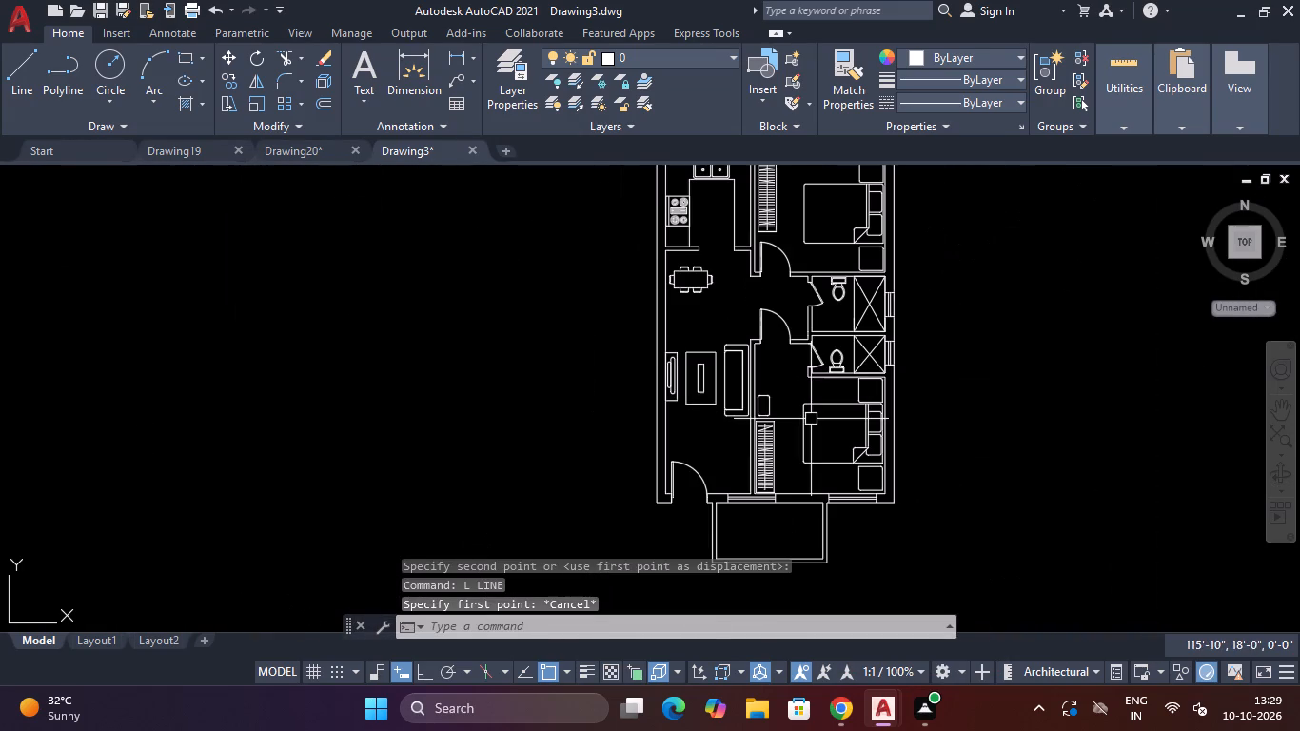
scroll(831, 430, "down", 1)
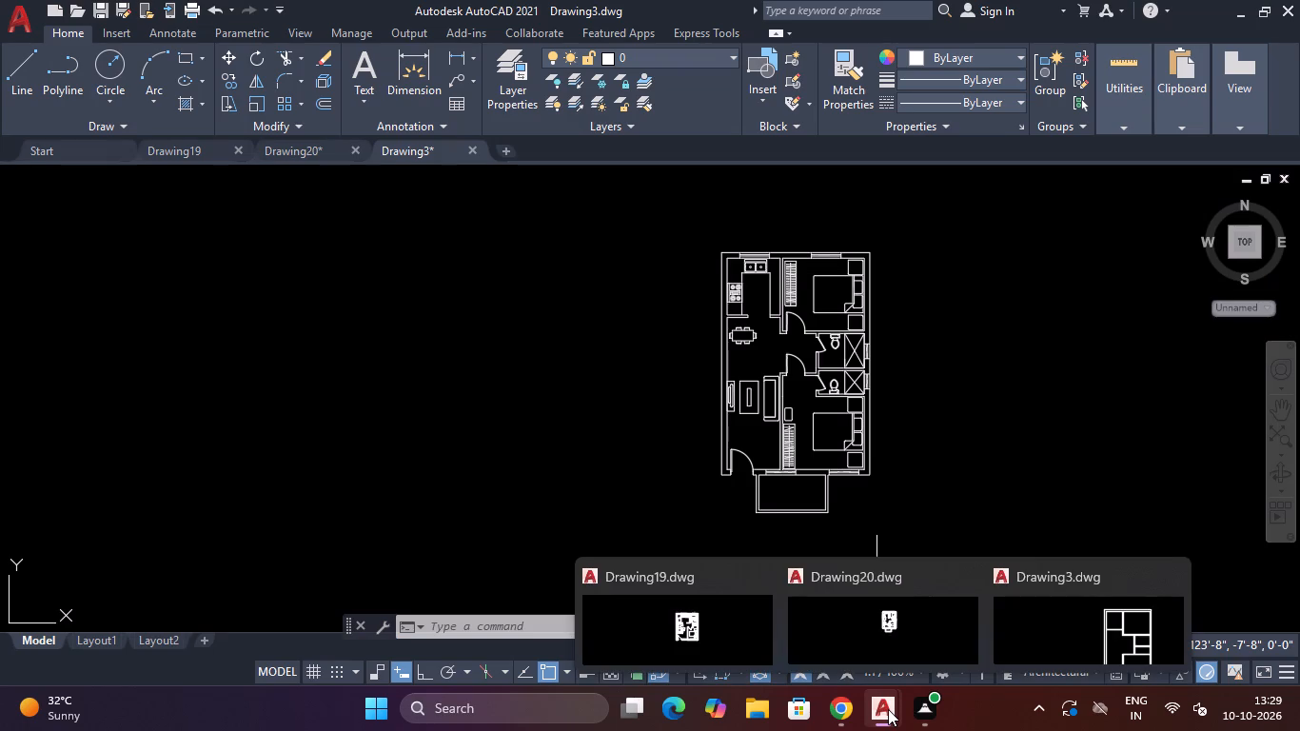
key("ctrl+s")
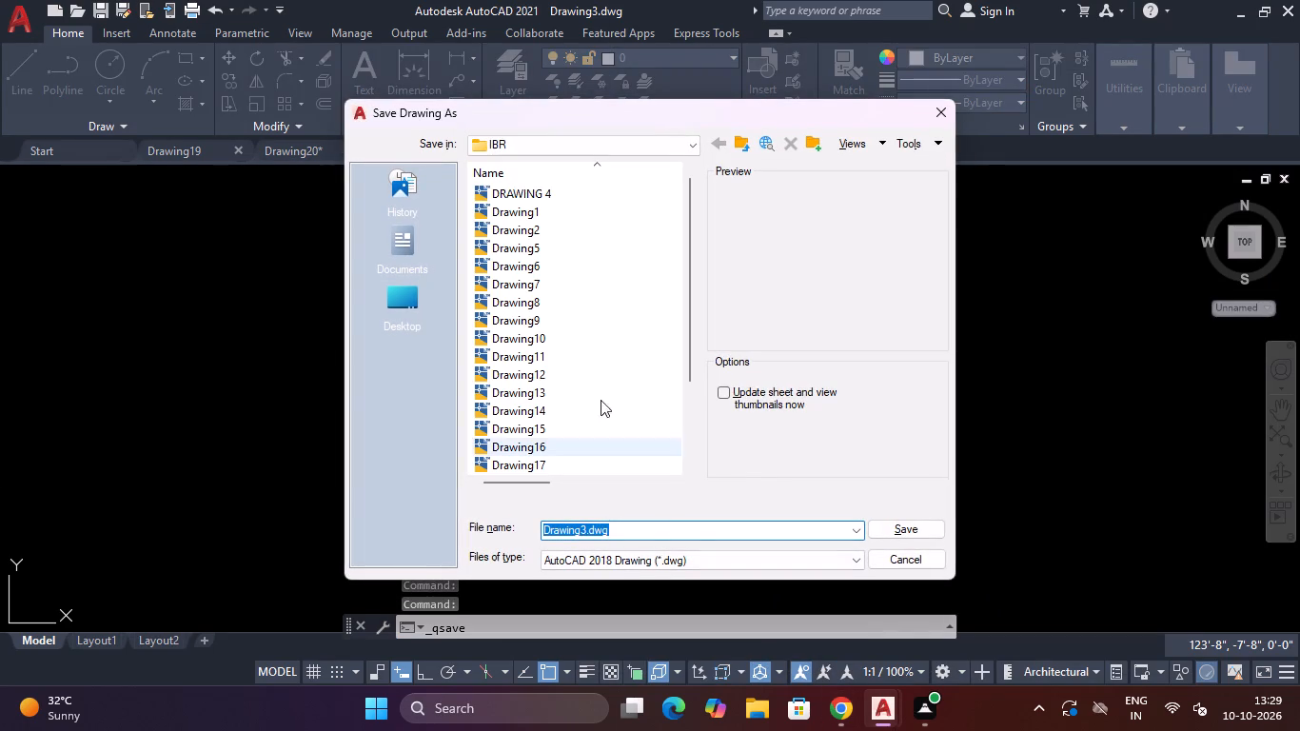
scroll(592, 364, "down", 4)
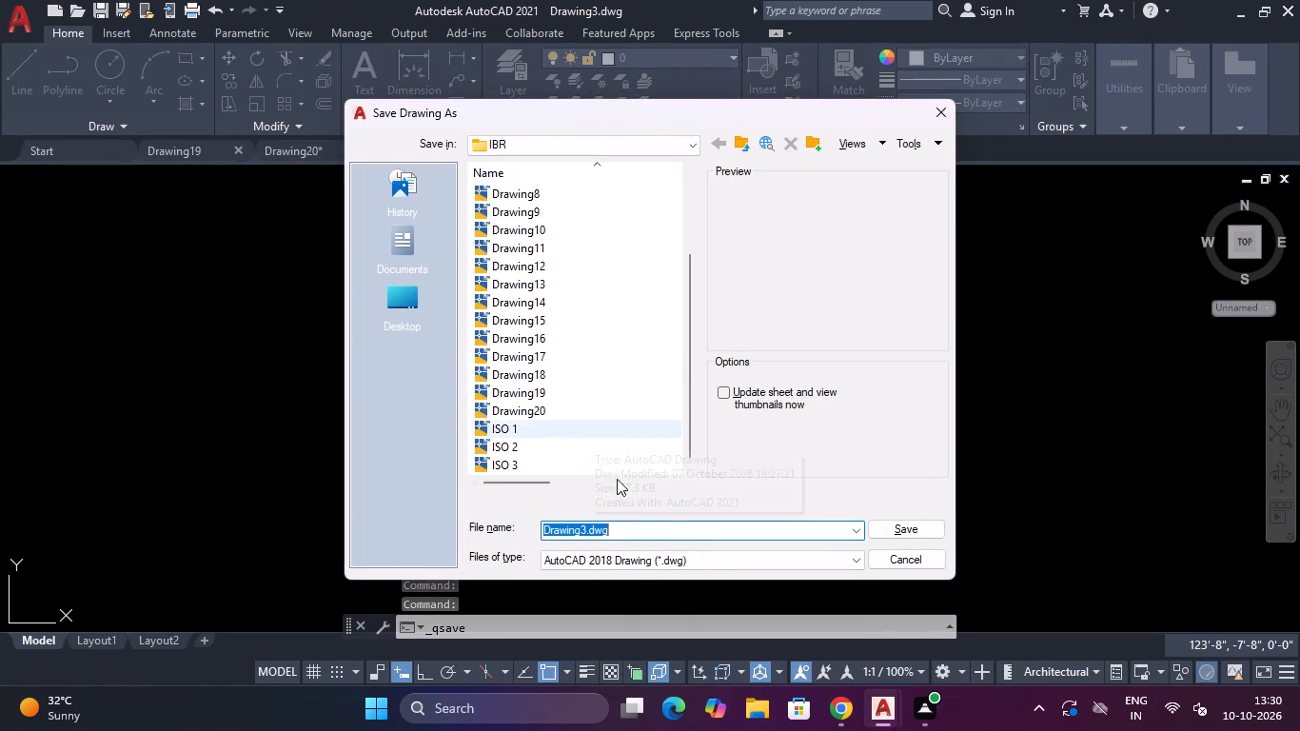
left_click(611, 532)
key("BackSpace")
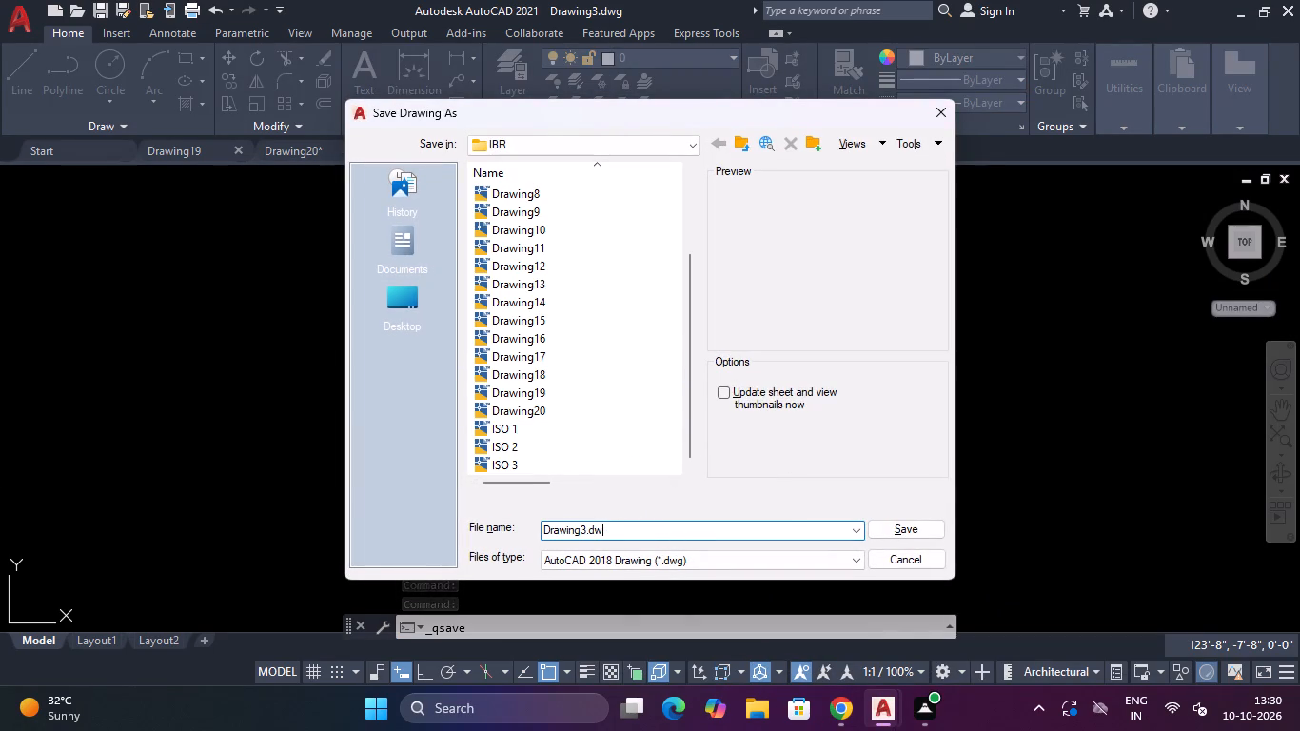
key("BackSpace")
key("BackSpace")
key("BackSpace")
key("BackSpace")
type("21")
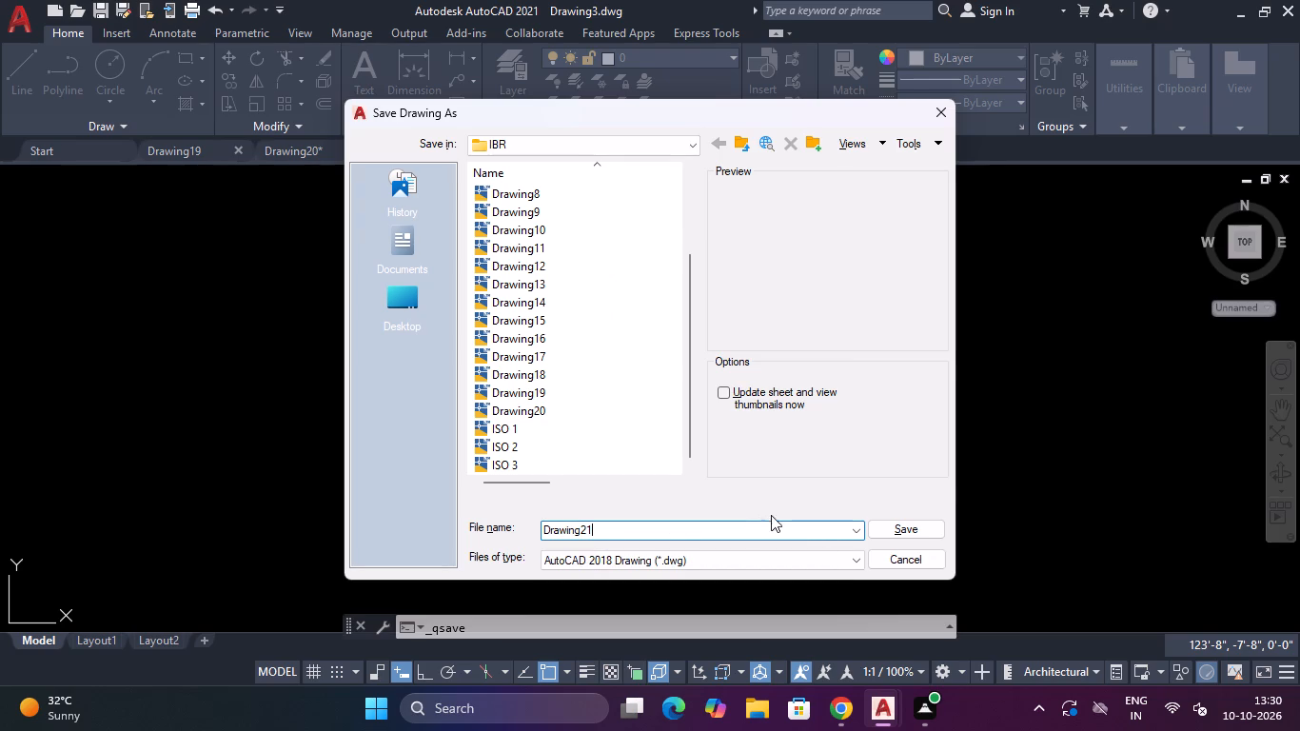
left_click(892, 528)
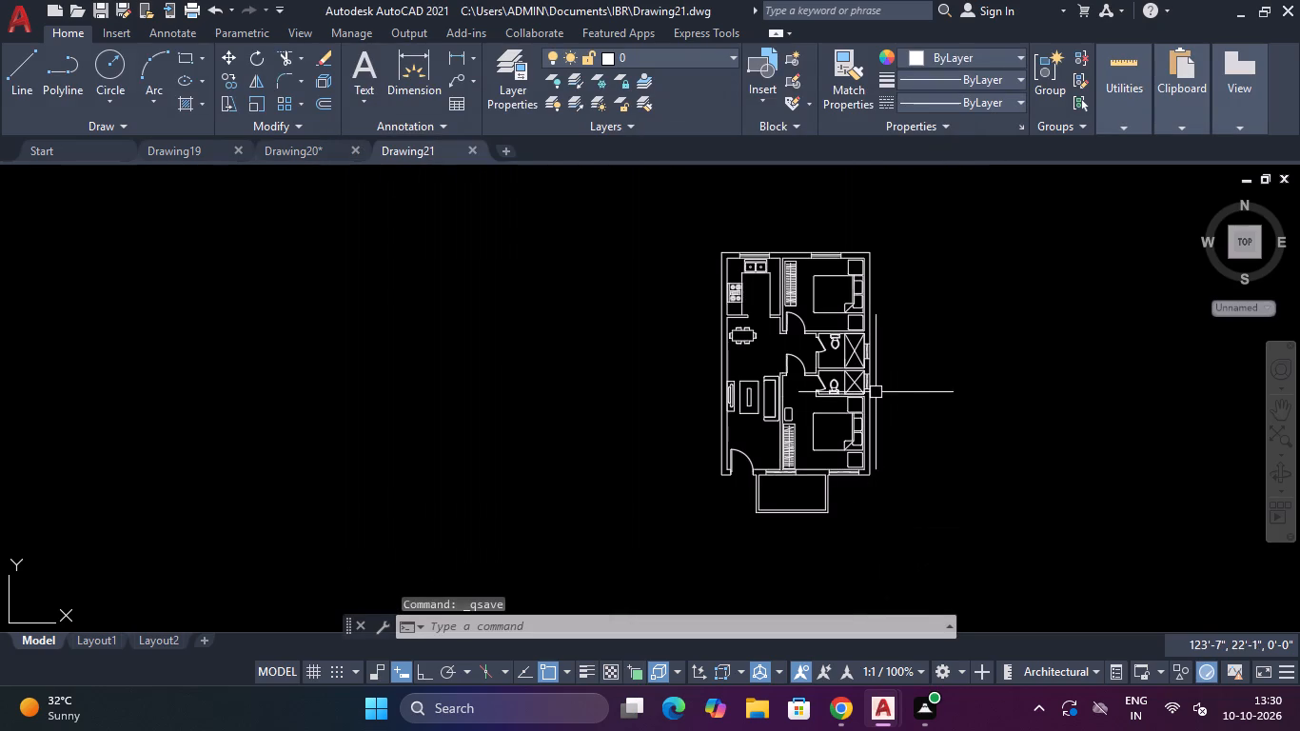
Check the floor plan around the dining area, the kitchen and the north wall windows.
scroll(877, 392, "down", 3)
scroll(875, 403, "up", 4)
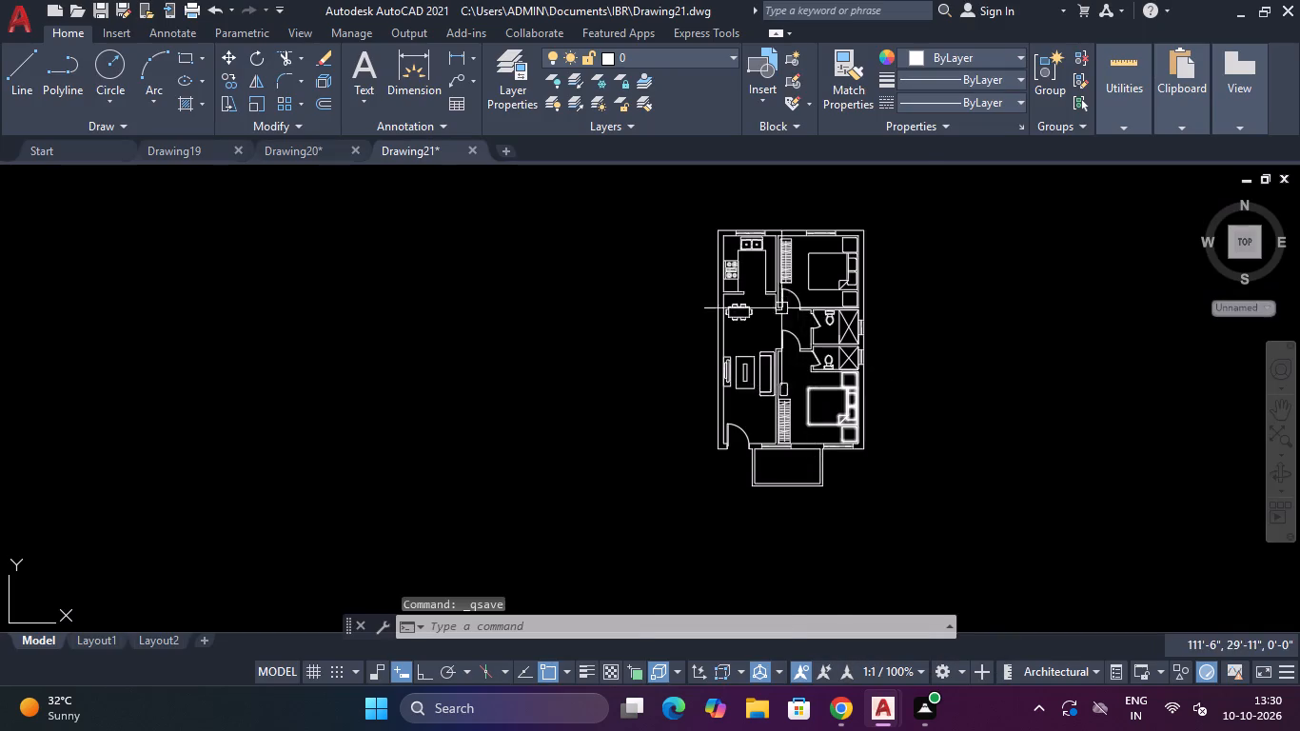
scroll(781, 302, "up", 2)
key("Escape")
key("Escape")
scroll(687, 321, "up", 3)
scroll(653, 277, "down", 3)
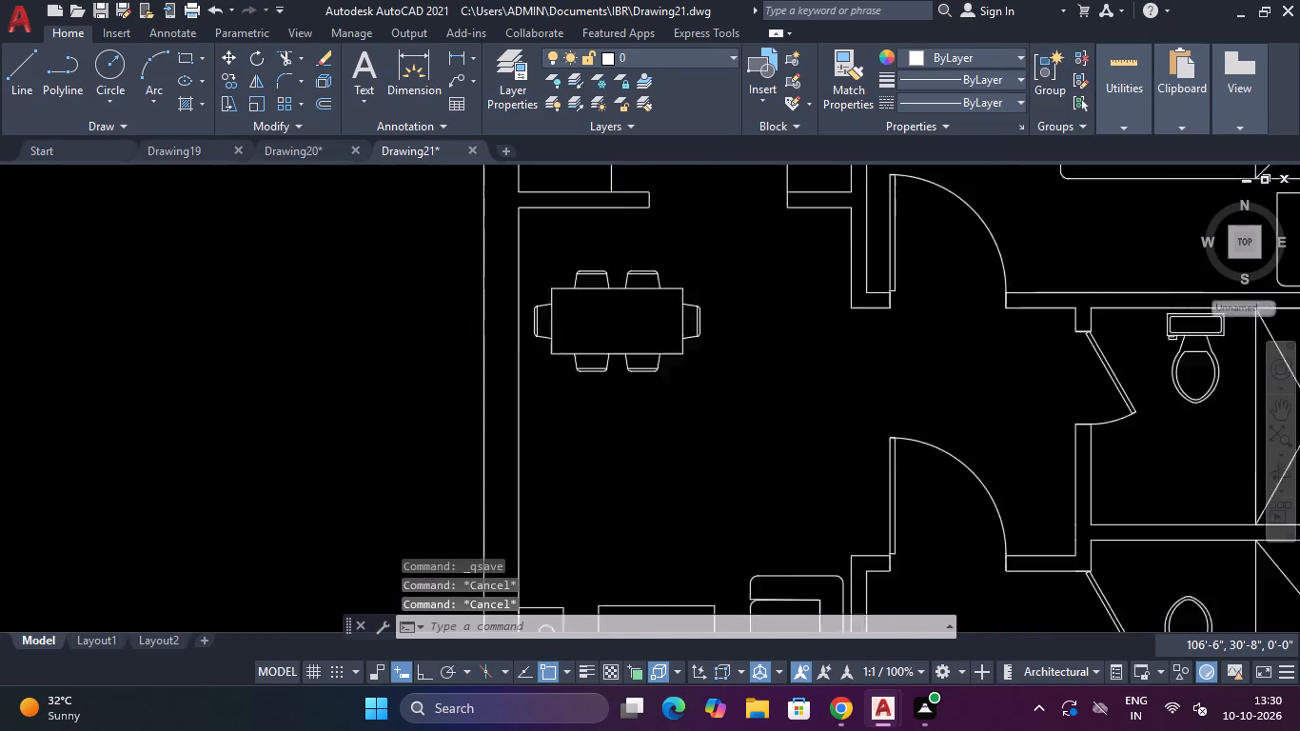
scroll(657, 259, "down", 3)
scroll(655, 193, "up", 2)
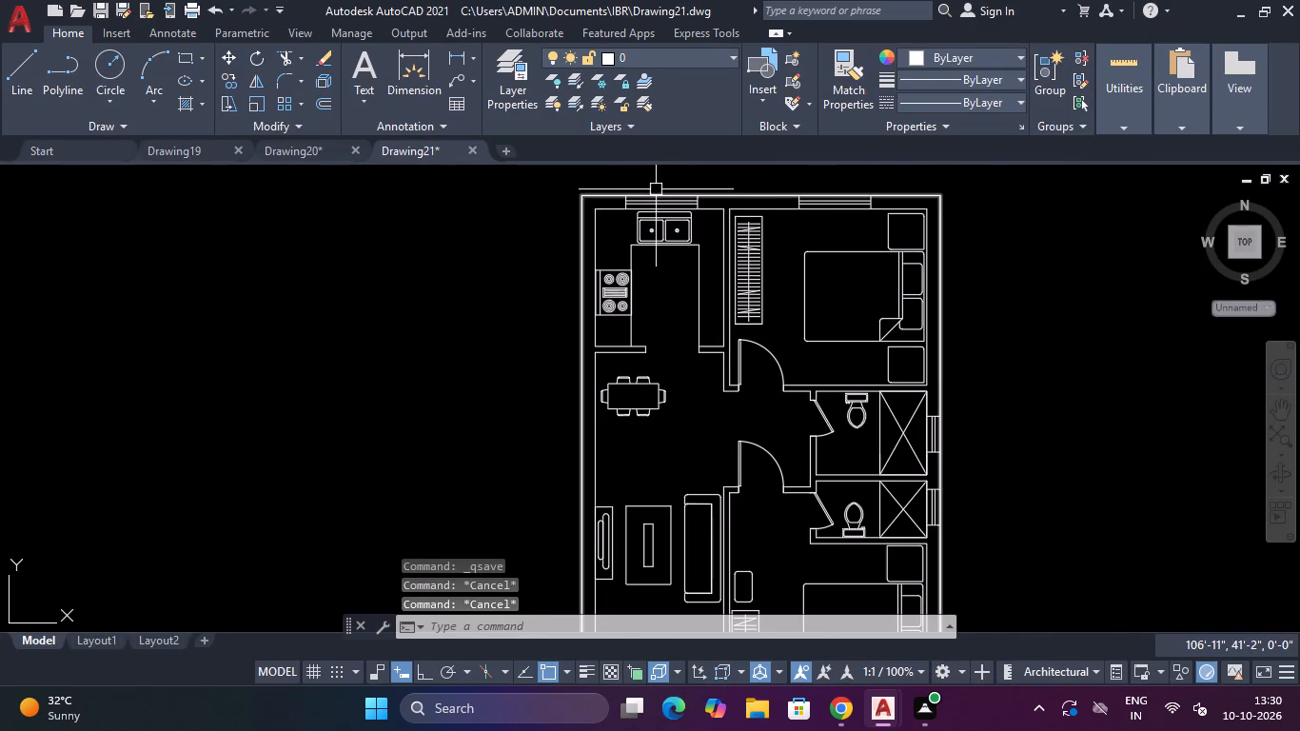
scroll(716, 188, "up", 3)
key("Escape")
key("Escape")
key("Escape")
scroll(675, 214, "down", 3)
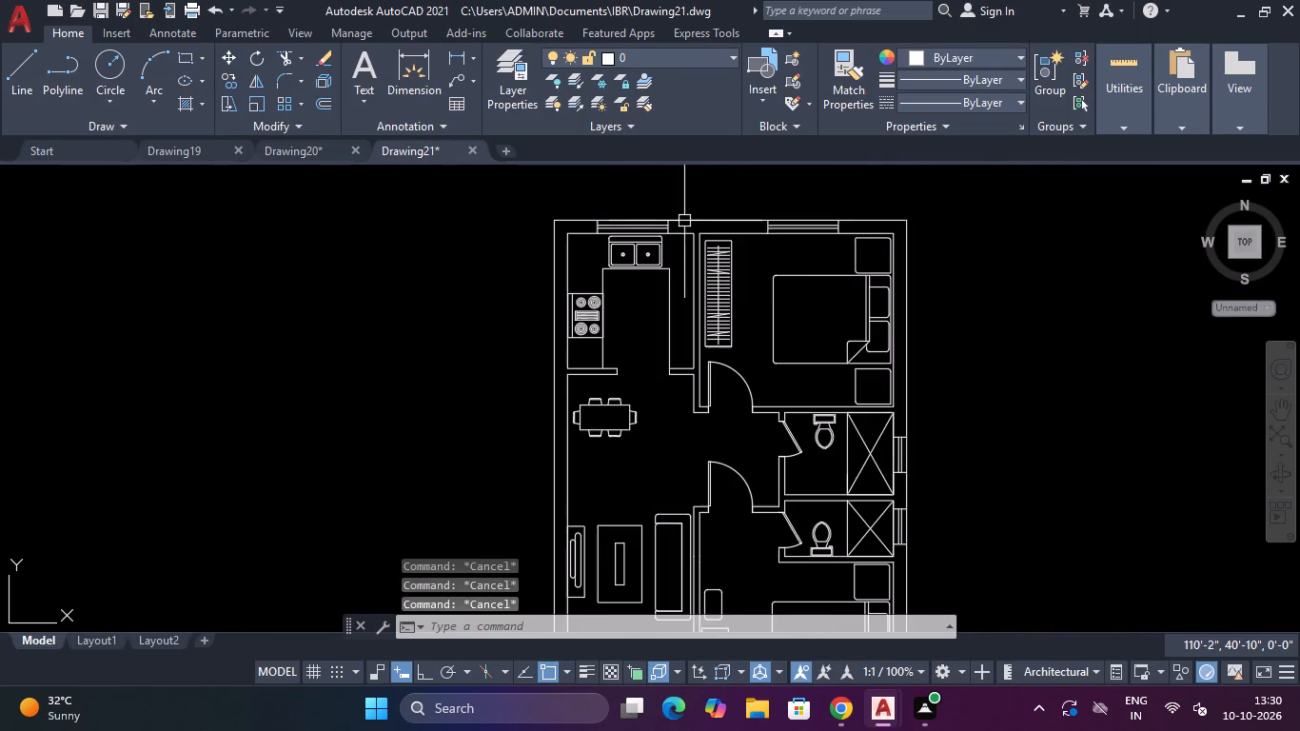
scroll(850, 336, "up", 2)
scroll(868, 358, "down", 2)
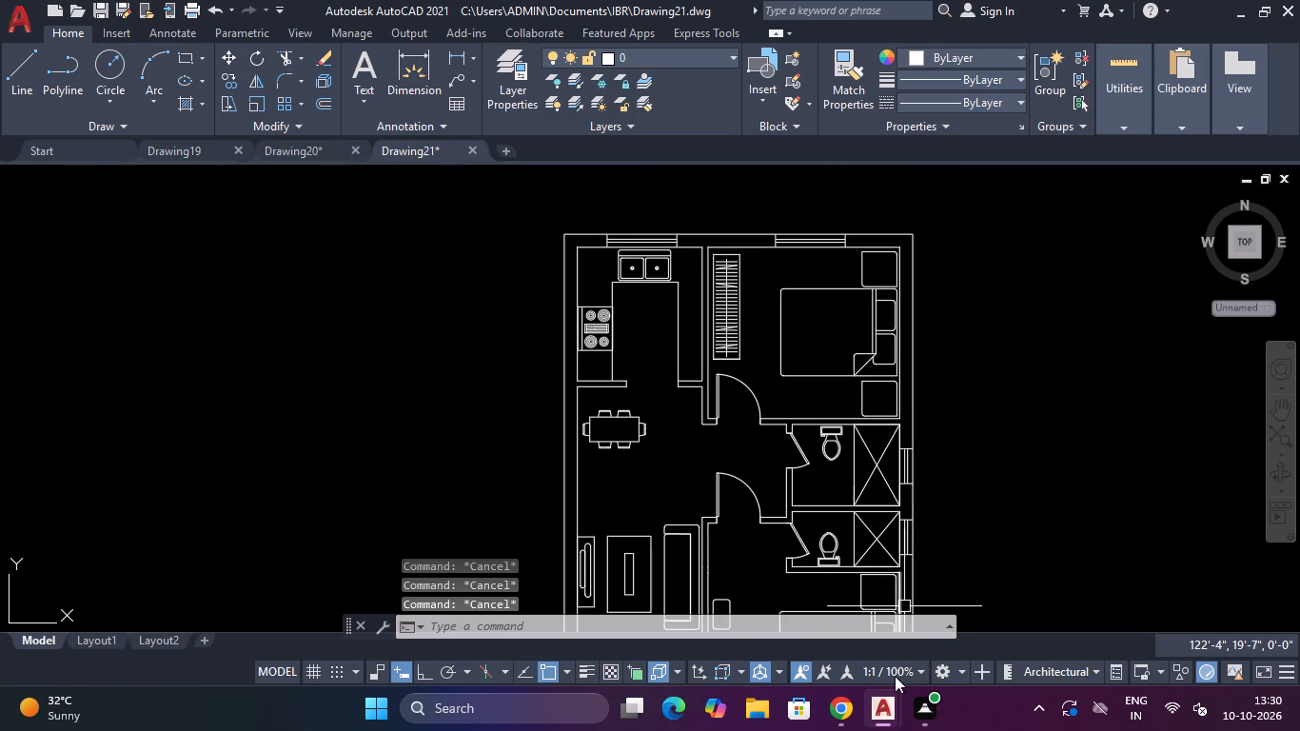